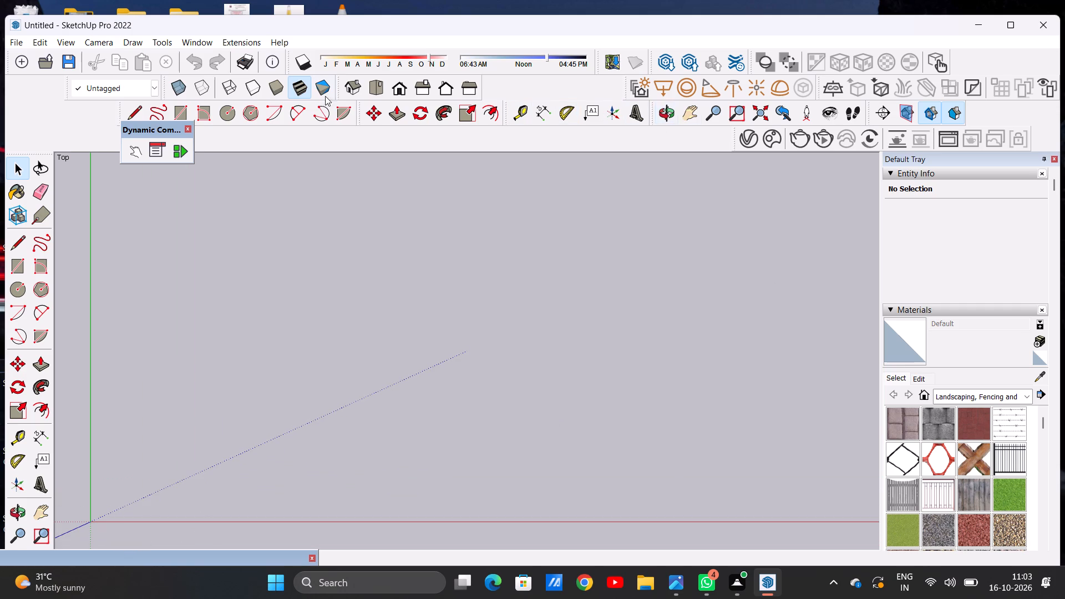
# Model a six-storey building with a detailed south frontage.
# Draw a large horizontal rectangle on the ground plane in Top view, starting to the upper right of the origin.
pyautogui.click(184, 109)
pyautogui.click(222, 159)
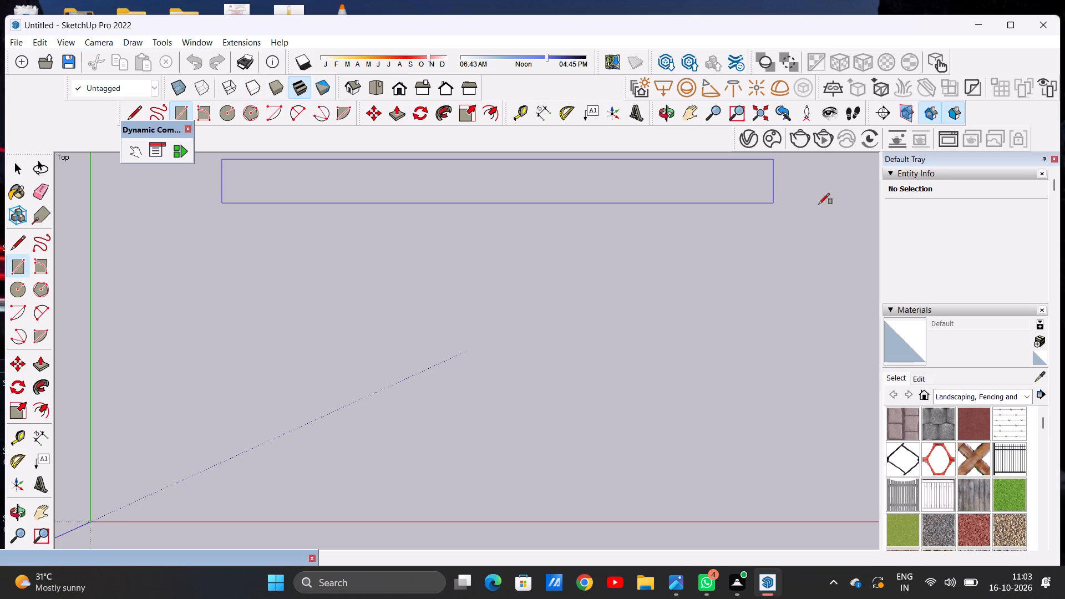
pyautogui.click(849, 504)
pyautogui.press('space')
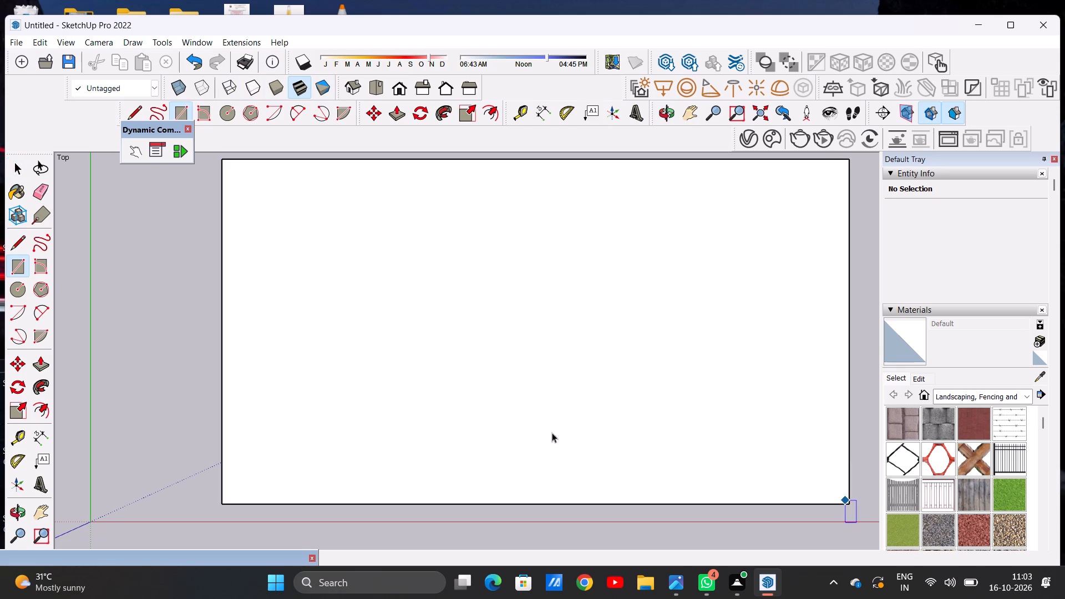
# Move the whole rectangle by its upper-right corner diagonally up and to the right, farther from the origin.
pyautogui.scroll(-15, 379, 410)
pyautogui.scroll(6, 734, 217)
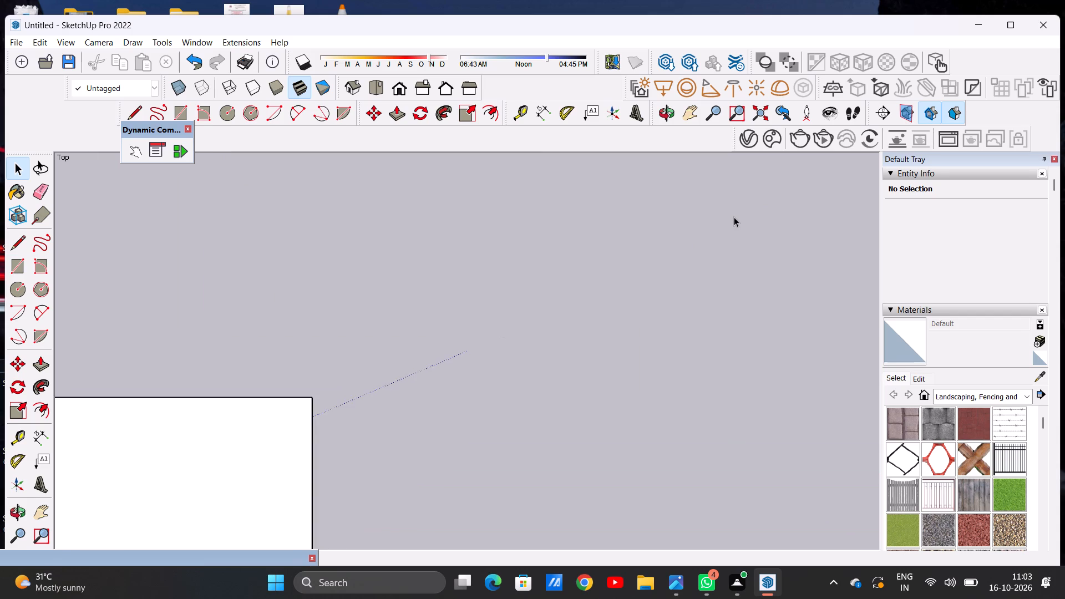
pyautogui.scroll(-3, 734, 217)
pyautogui.scroll(1, 656, 208)
pyautogui.tripleClick(361, 455)
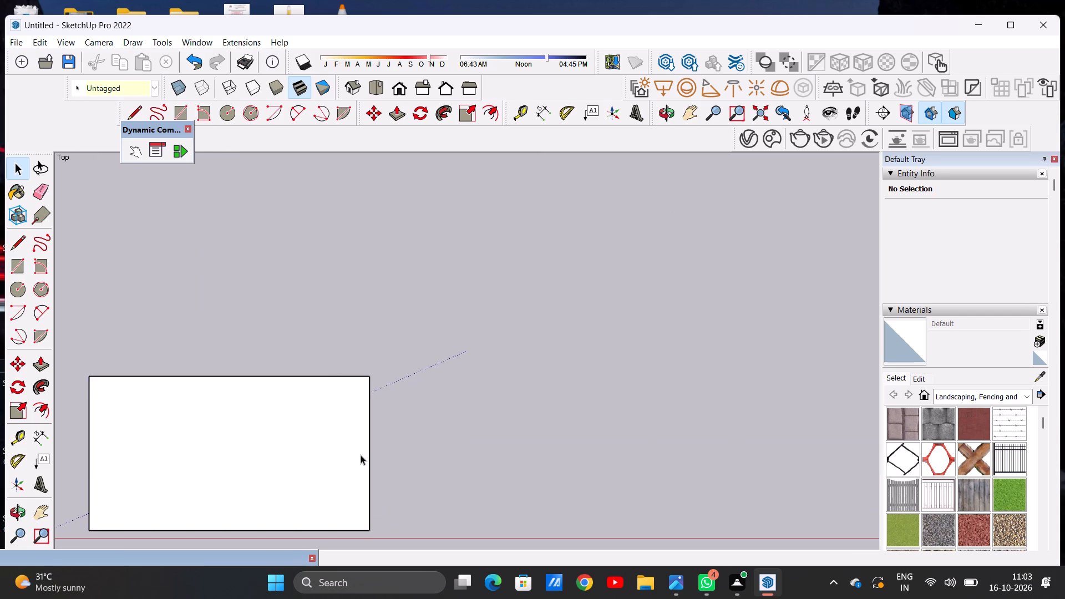
pyautogui.press('m')
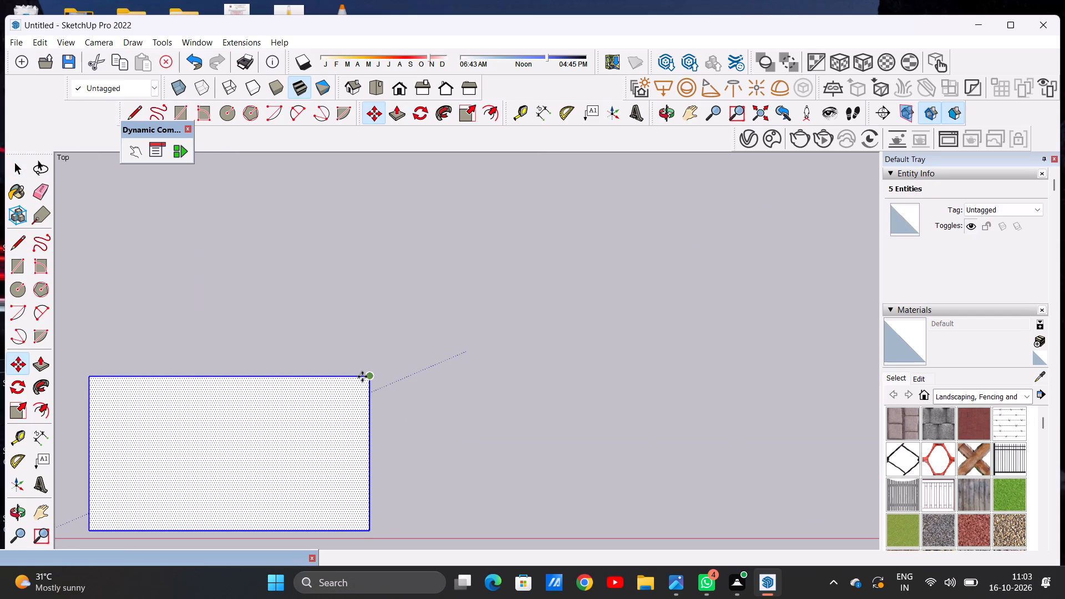
pyautogui.click(363, 373)
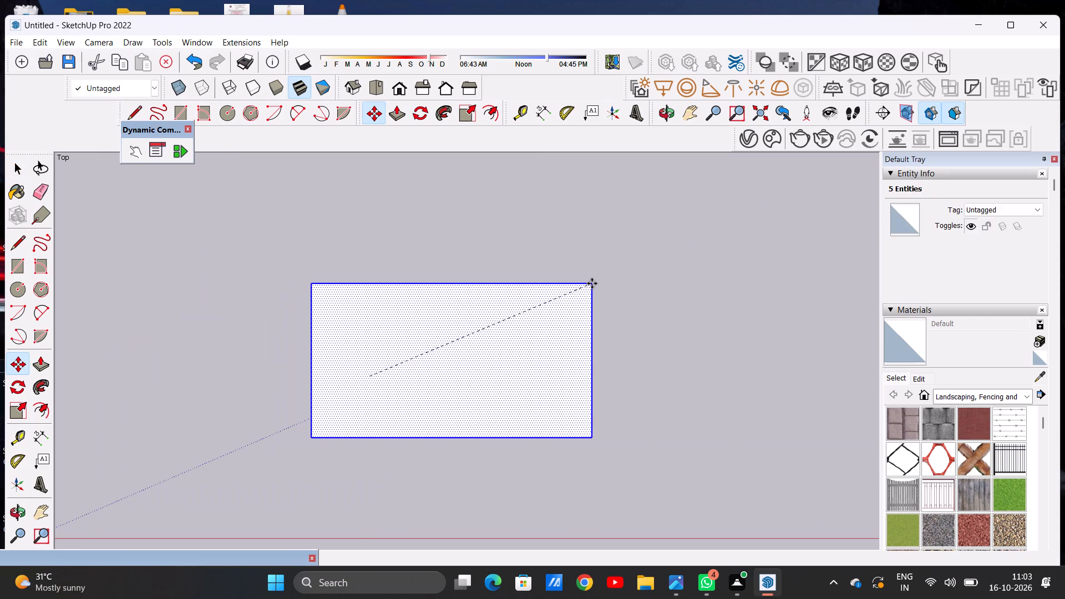
pyautogui.click(592, 283)
pyautogui.press('space')
pyautogui.click(676, 310)
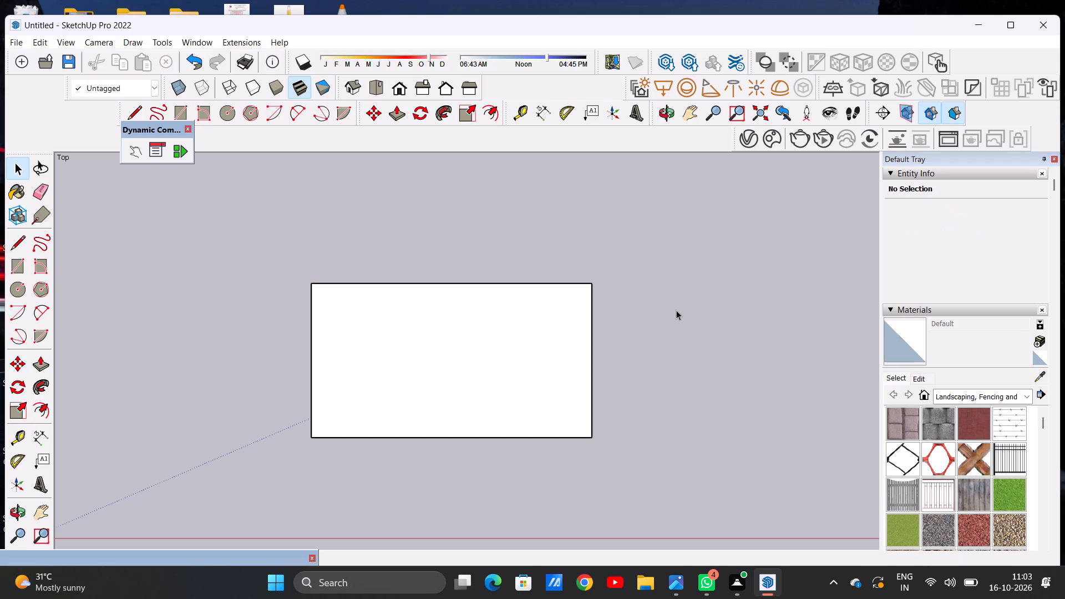
# Draw two adjoining rectangles, one along the face's full upper edge and one along the full right-hand edge of the enlarged shape.
pyautogui.press('r')
pyautogui.click(313, 284)
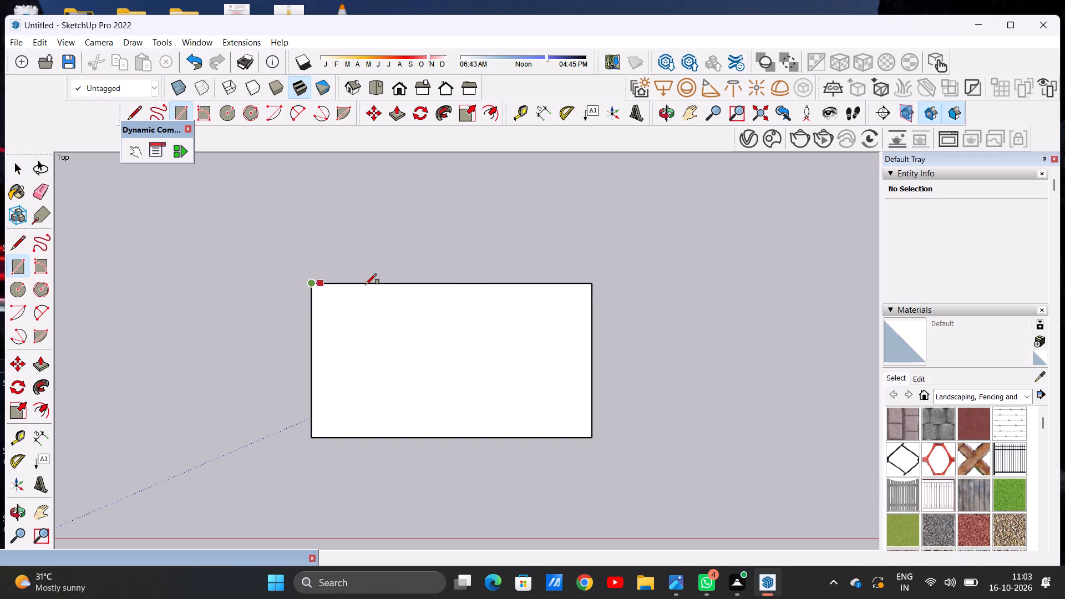
pyautogui.click(591, 285)
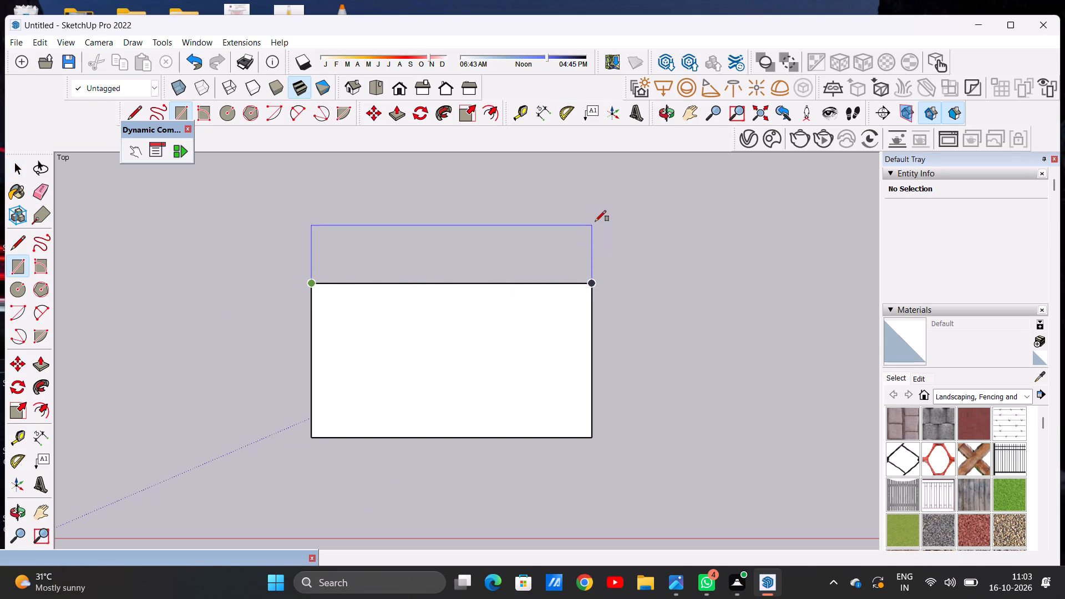
pyautogui.click(597, 214)
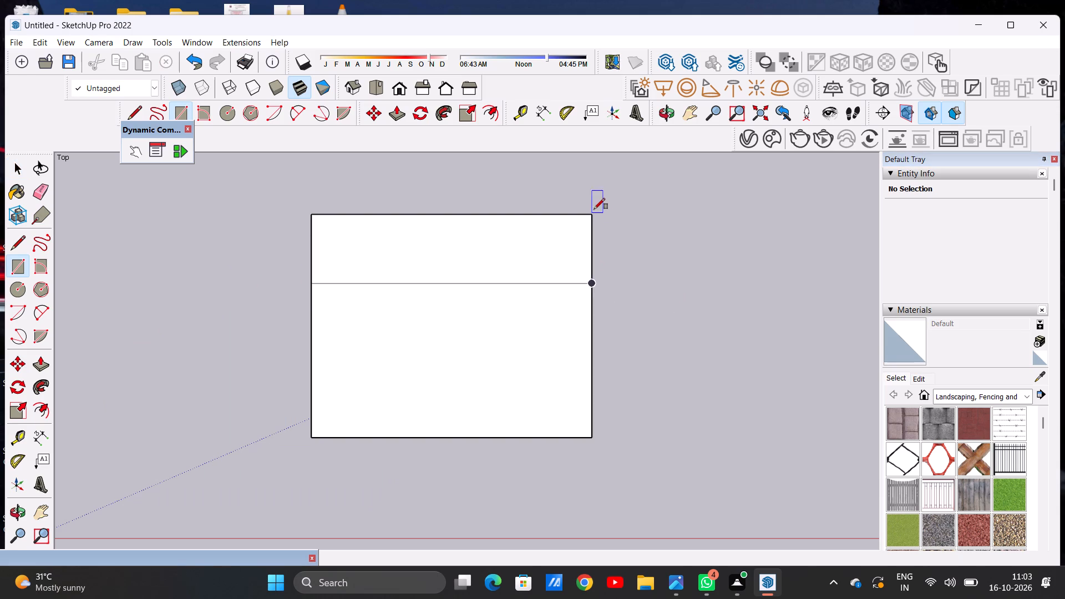
pyautogui.click(590, 211)
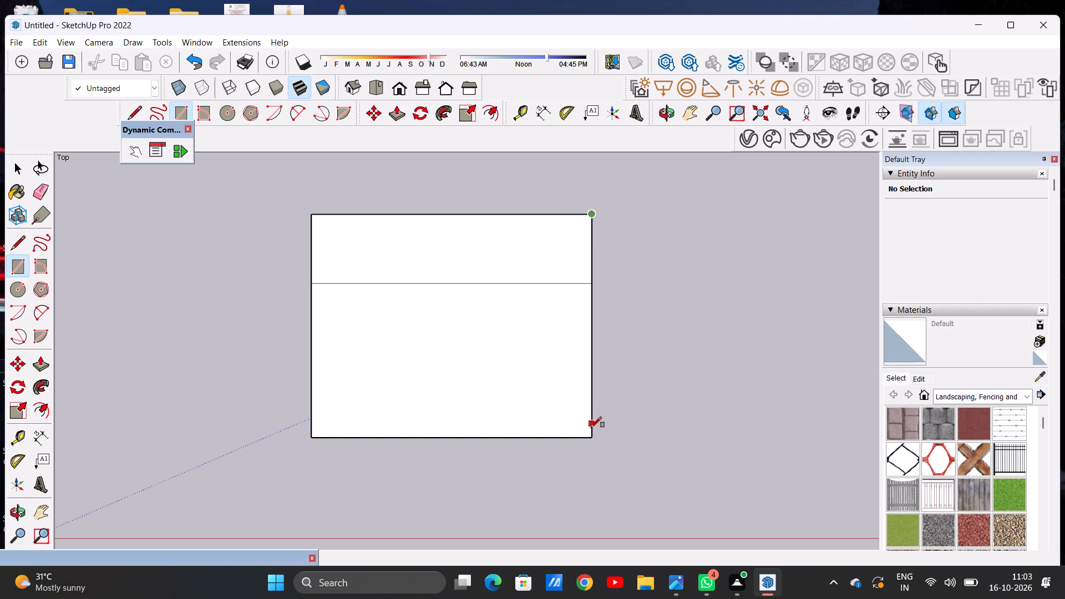
pyautogui.click(594, 436)
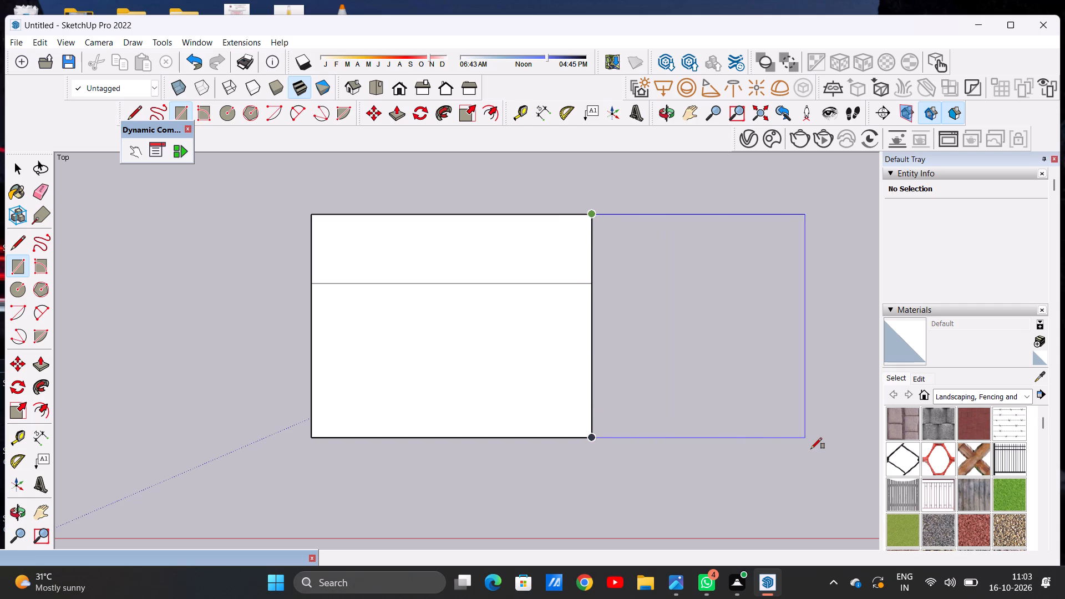
pyautogui.click(812, 449)
pyautogui.press('space')
# Erase the vertical and horizontal dividing lines inside the shape to merge it into a single rectangular face.
pyautogui.press('e')
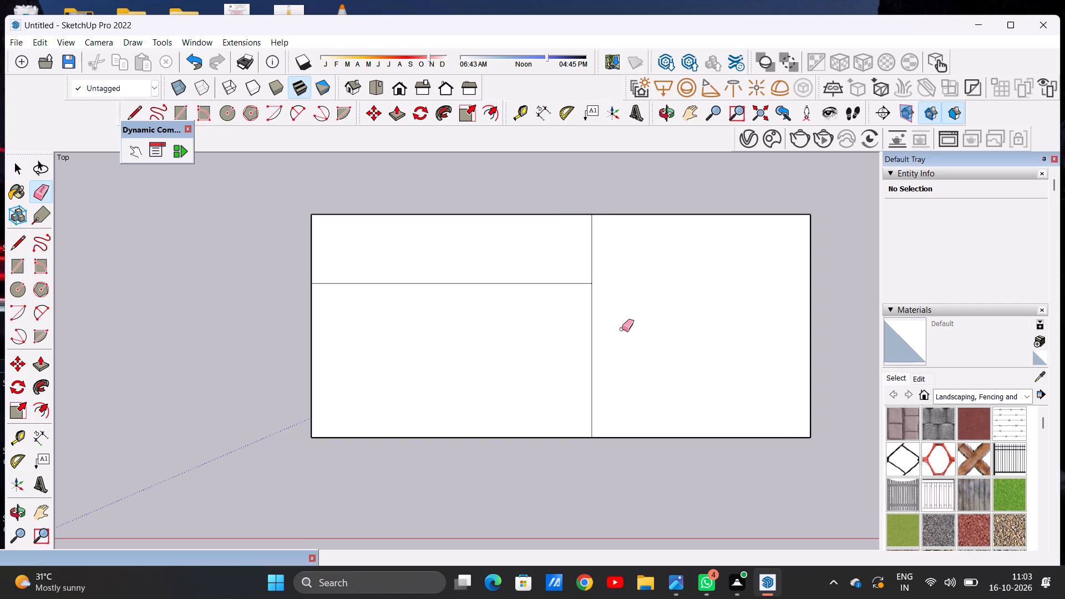
pyautogui.moveTo(622, 329); pyautogui.dragTo(521, 325)
pyautogui.moveTo(544, 257); pyautogui.dragTo(539, 255)
pyautogui.moveTo(563, 254); pyautogui.dragTo(636, 250)
pyautogui.moveTo(561, 253); pyautogui.dragTo(561, 254)
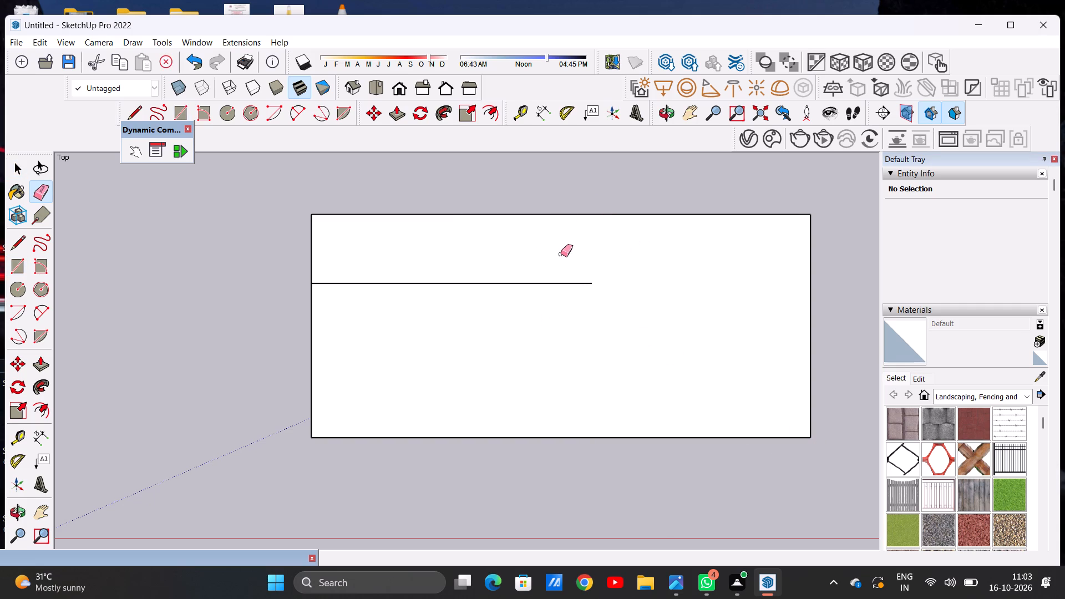
pyautogui.moveTo(561, 254); pyautogui.dragTo(541, 291)
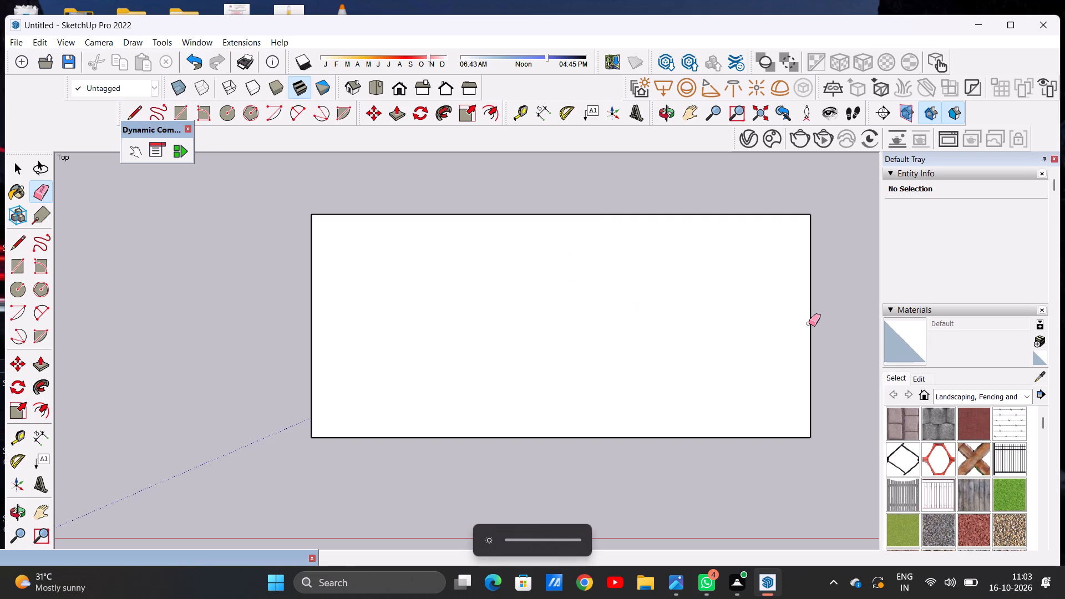
pyautogui.scroll(1, 809, 323)
pyautogui.press('space')
# Extend the rectangle upward with a full-width adjoining rectangle along its upper edge, and erase the dividing line between them.
pyautogui.scroll(-2, 525, 331)
pyautogui.scroll(2, 750, 292)
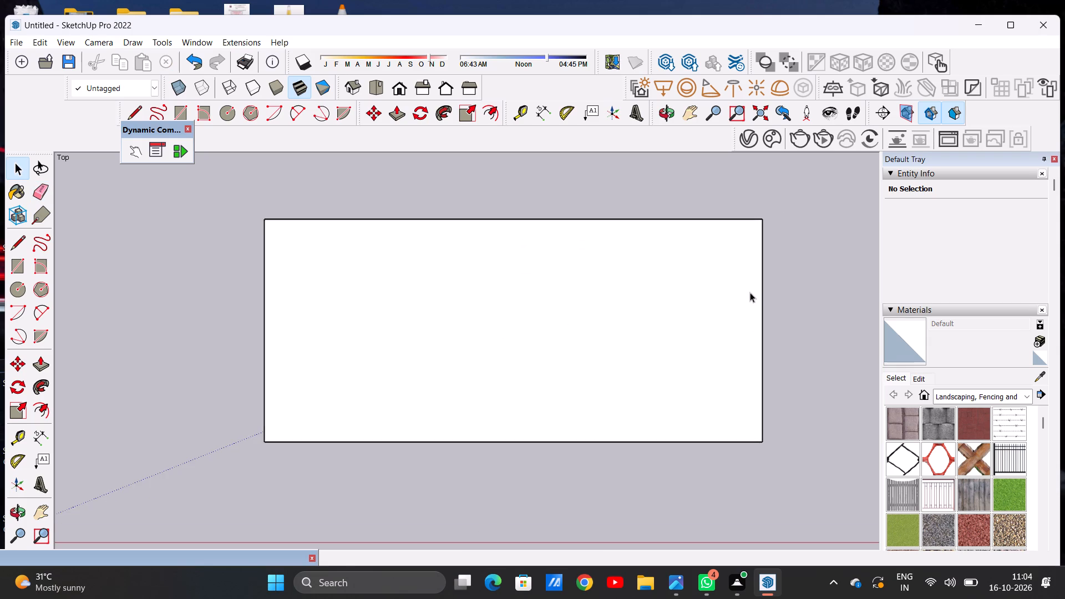
pyautogui.scroll(1, 750, 292)
pyautogui.scroll(-2, 603, 298)
pyautogui.scroll(1, 659, 300)
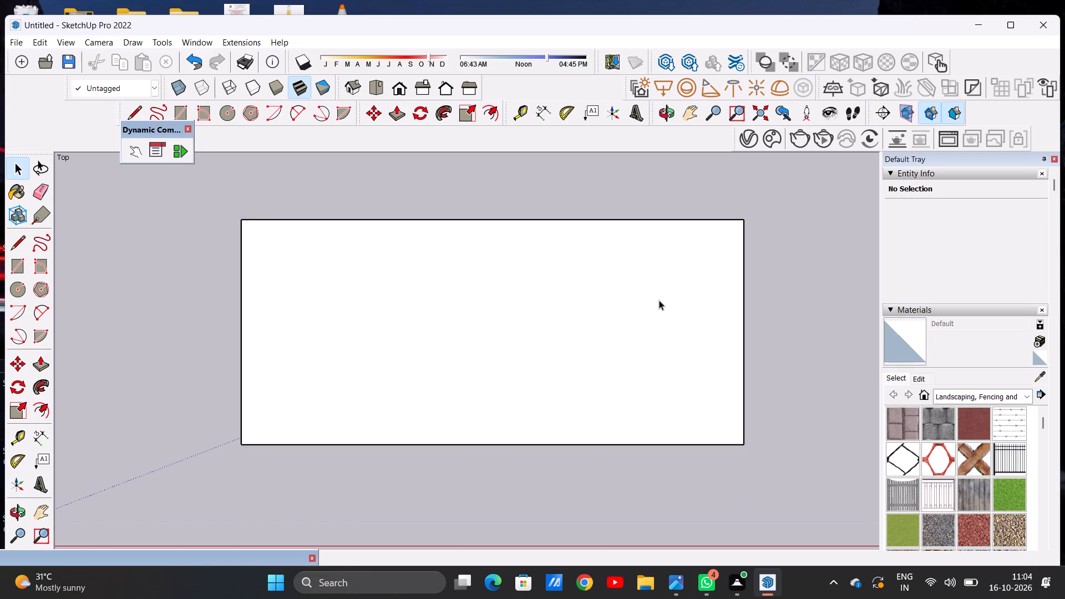
pyautogui.scroll(1, 659, 300)
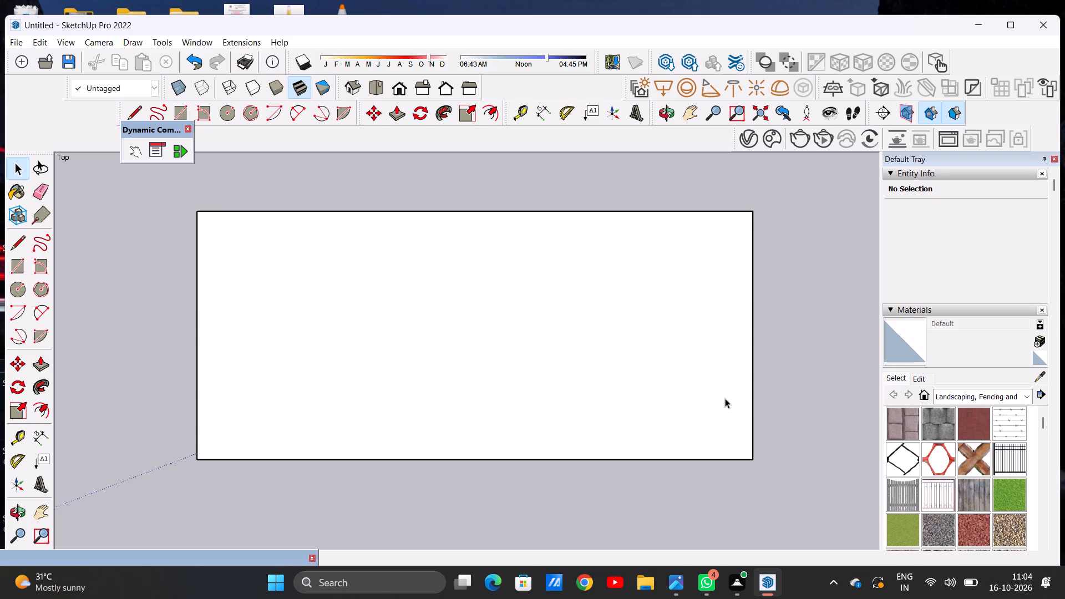
pyautogui.scroll(-3, 630, 368)
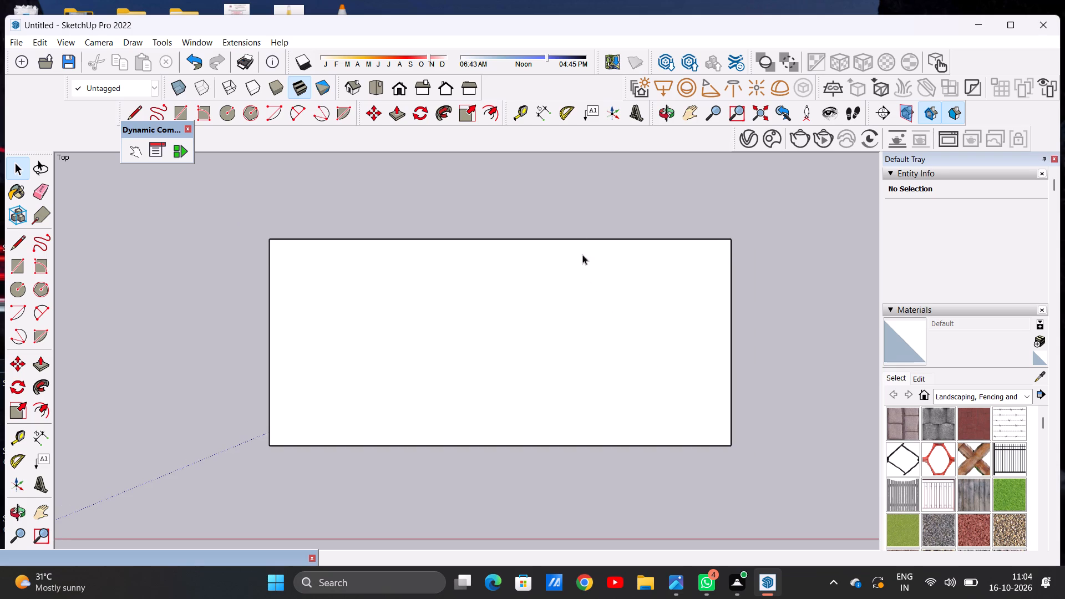
pyautogui.scroll(2, 567, 190)
pyautogui.press('r')
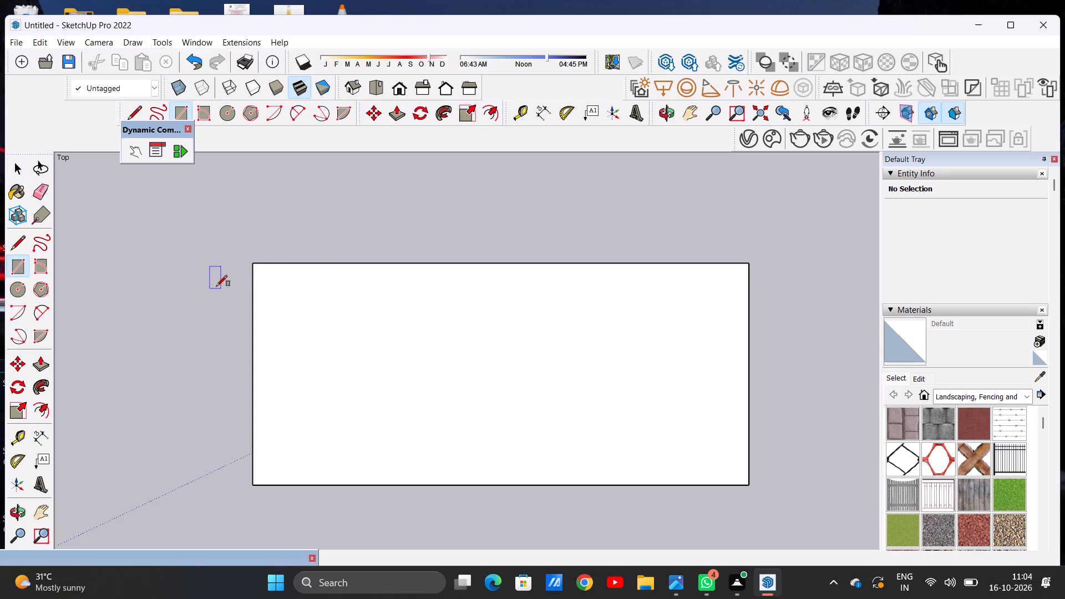
pyautogui.click(255, 261)
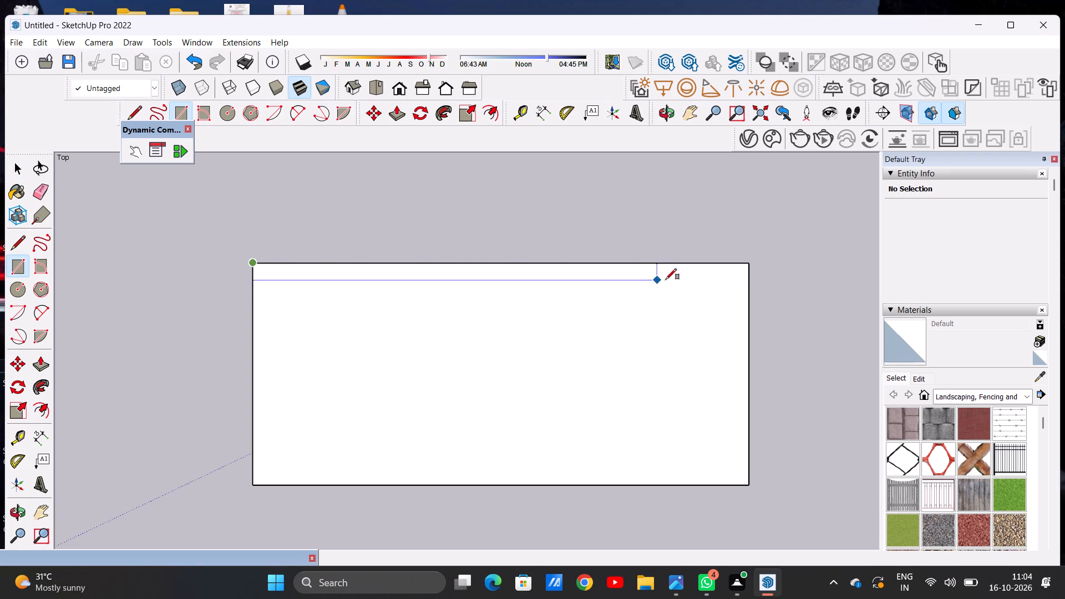
pyautogui.click(747, 261)
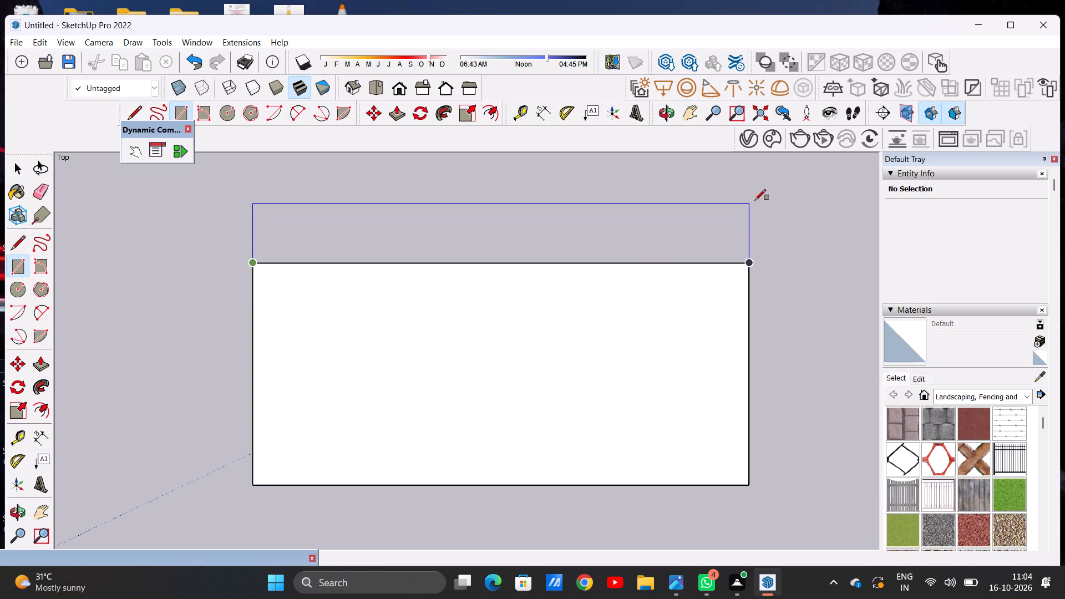
pyautogui.click(756, 194)
pyautogui.press('space')
pyautogui.write('E')
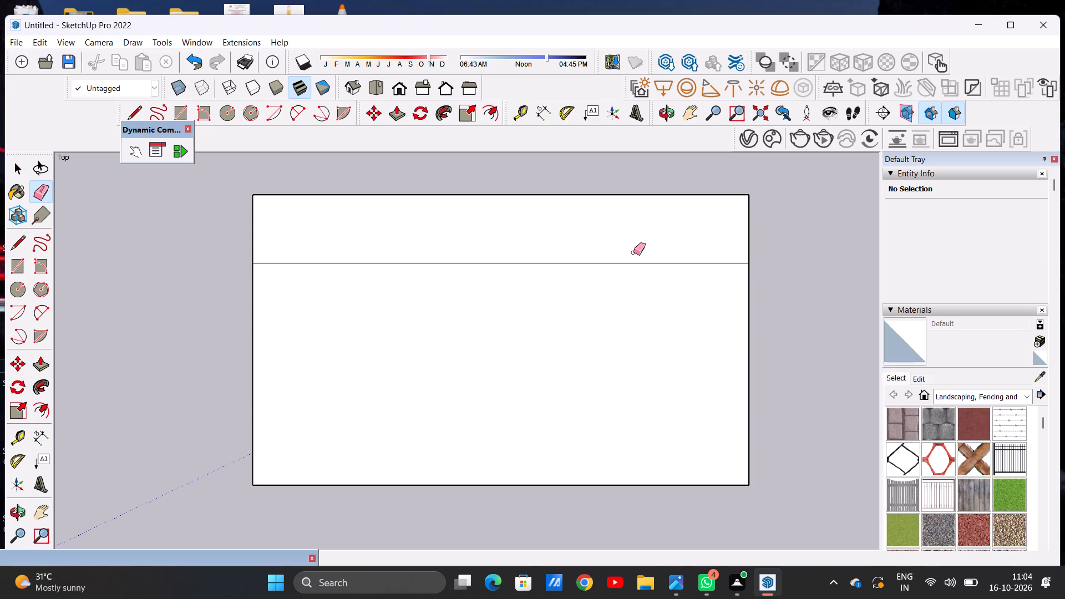
pyautogui.moveTo(625, 233); pyautogui.dragTo(607, 286)
pyautogui.press('space')
# Extend the rectangle to the right with a narrow full-height adjoining rectangle, and erase the dividing line between them.
pyautogui.scroll(2, 773, 315)
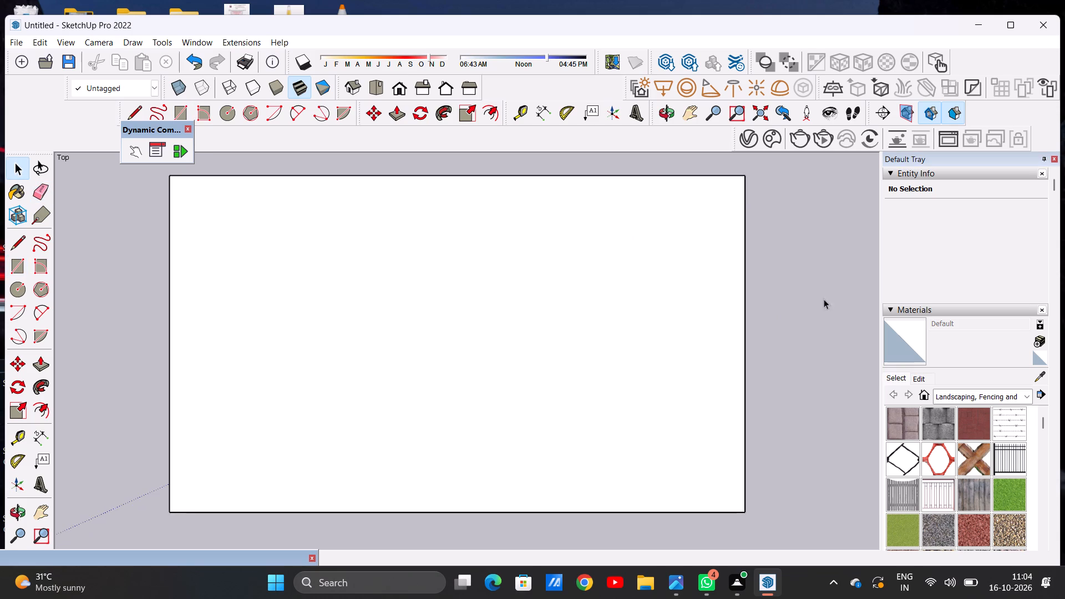
pyautogui.scroll(-5, 481, 270)
pyautogui.scroll(1, 473, 238)
pyautogui.press('r')
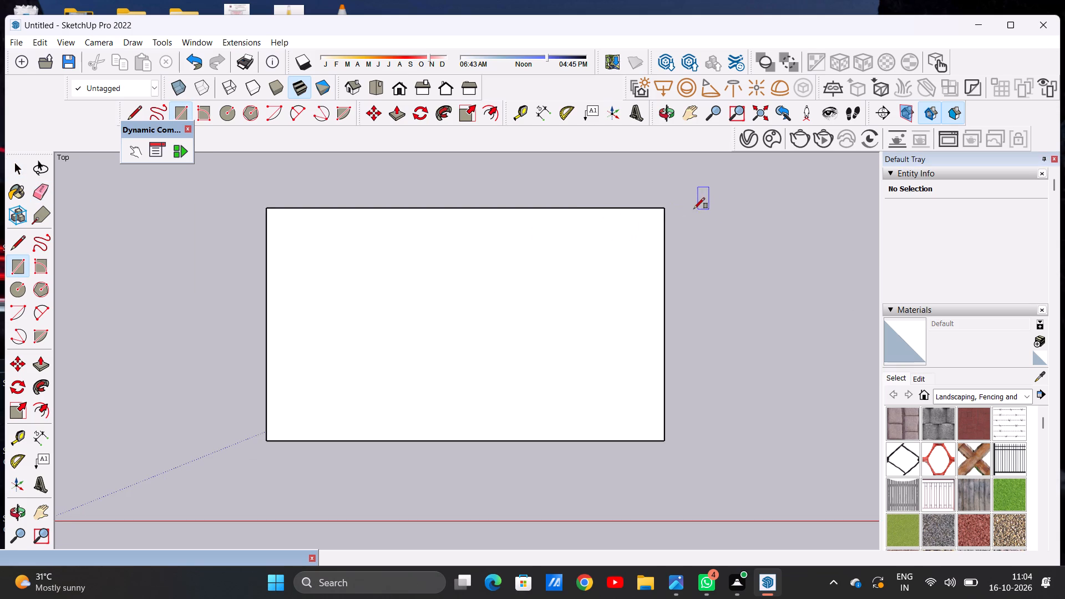
pyautogui.click(664, 207)
pyautogui.click(662, 439)
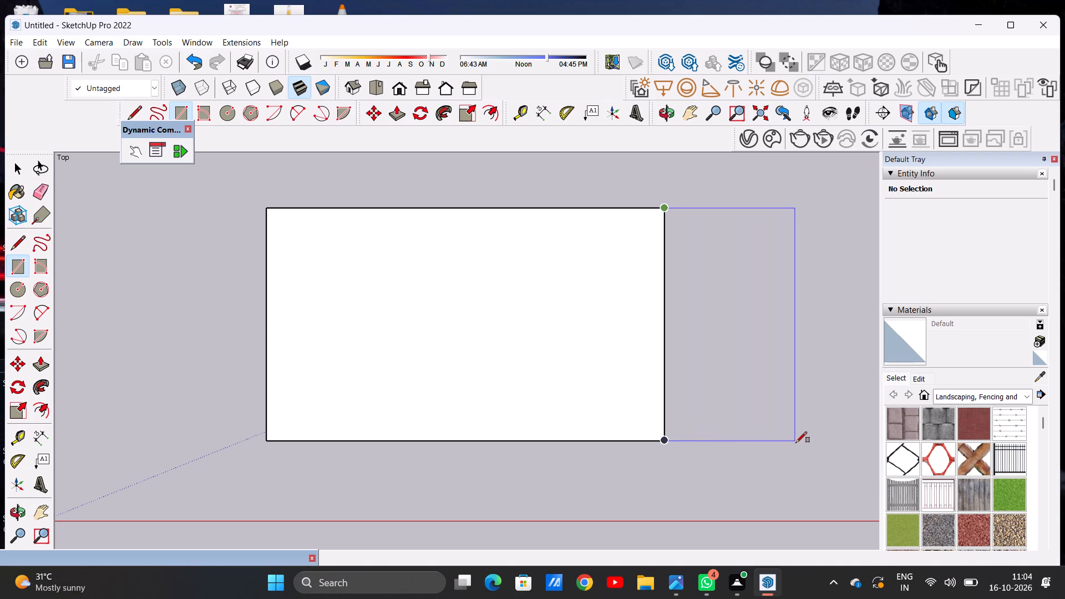
pyautogui.click(750, 435)
pyautogui.press('space')
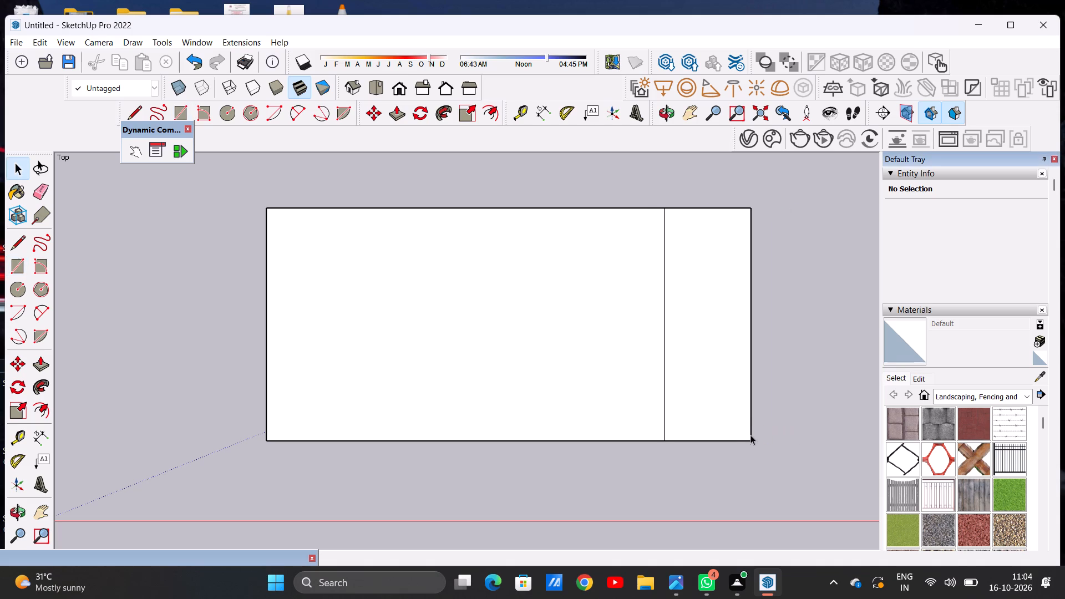
pyautogui.press('e')
pyautogui.moveTo(661, 352); pyautogui.dragTo(676, 350)
pyautogui.press('space')
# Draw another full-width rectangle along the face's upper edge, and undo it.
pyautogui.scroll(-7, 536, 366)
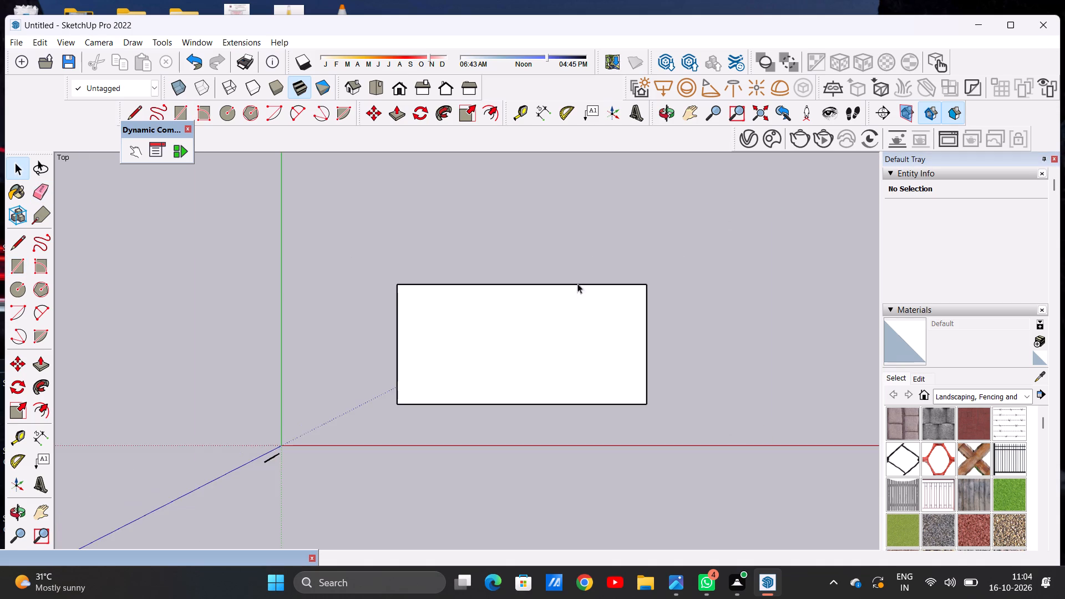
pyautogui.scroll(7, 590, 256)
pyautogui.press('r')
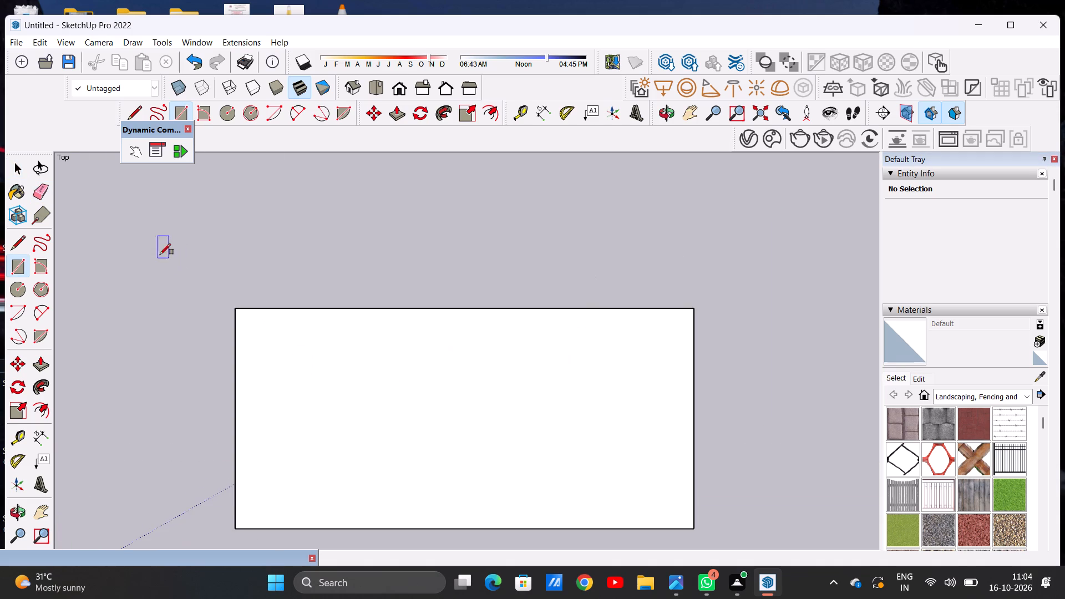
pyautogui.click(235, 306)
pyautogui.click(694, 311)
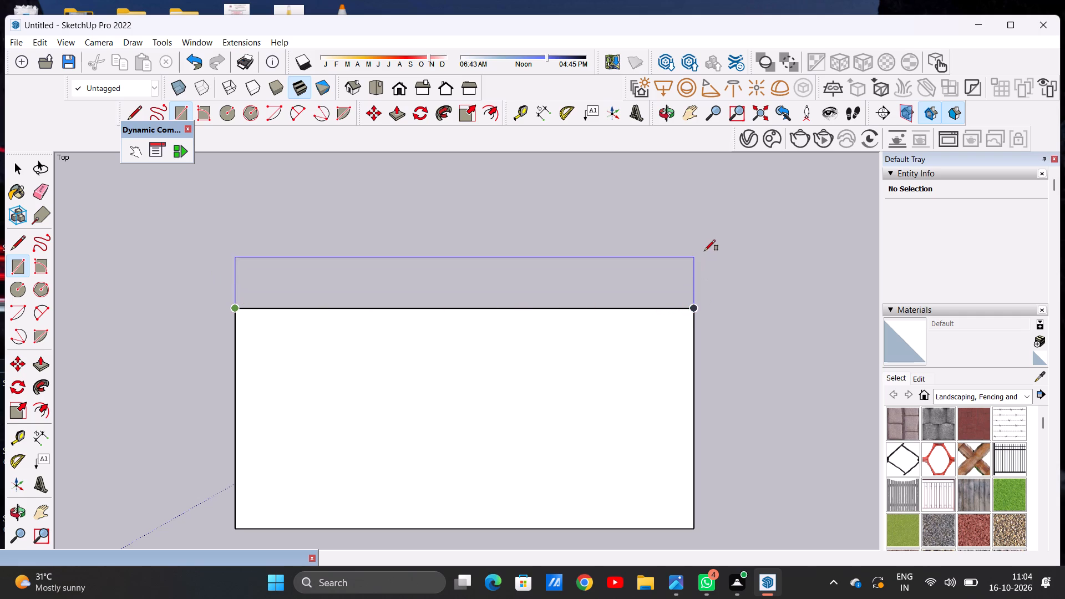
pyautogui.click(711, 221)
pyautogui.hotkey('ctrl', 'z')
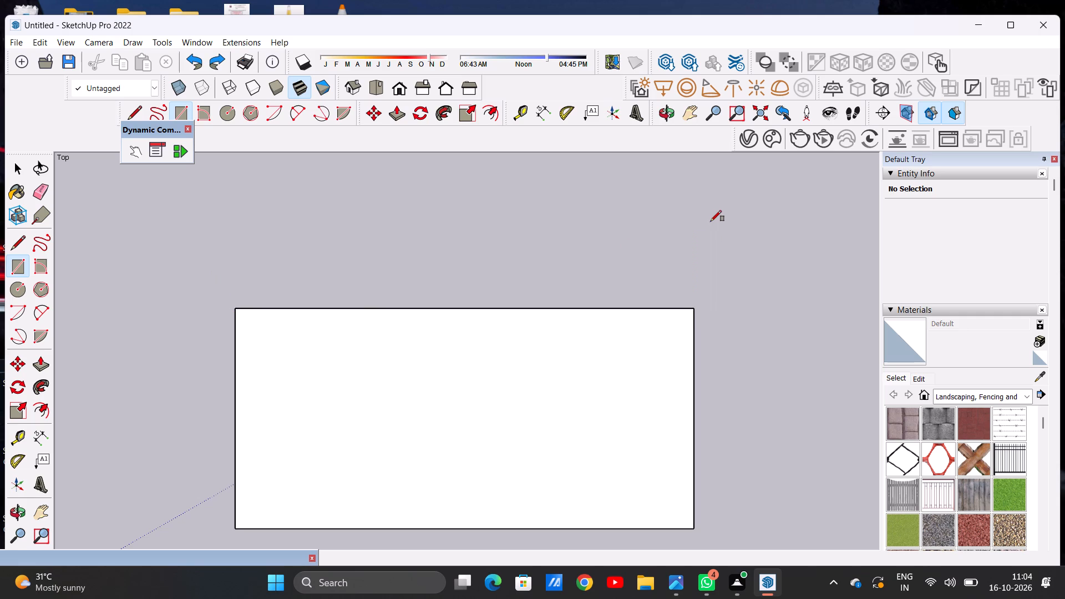
# Extend the rectangle upward with a full-width adjoining rectangle along its upper edge, and erase the dividing line between them.
pyautogui.click(240, 312)
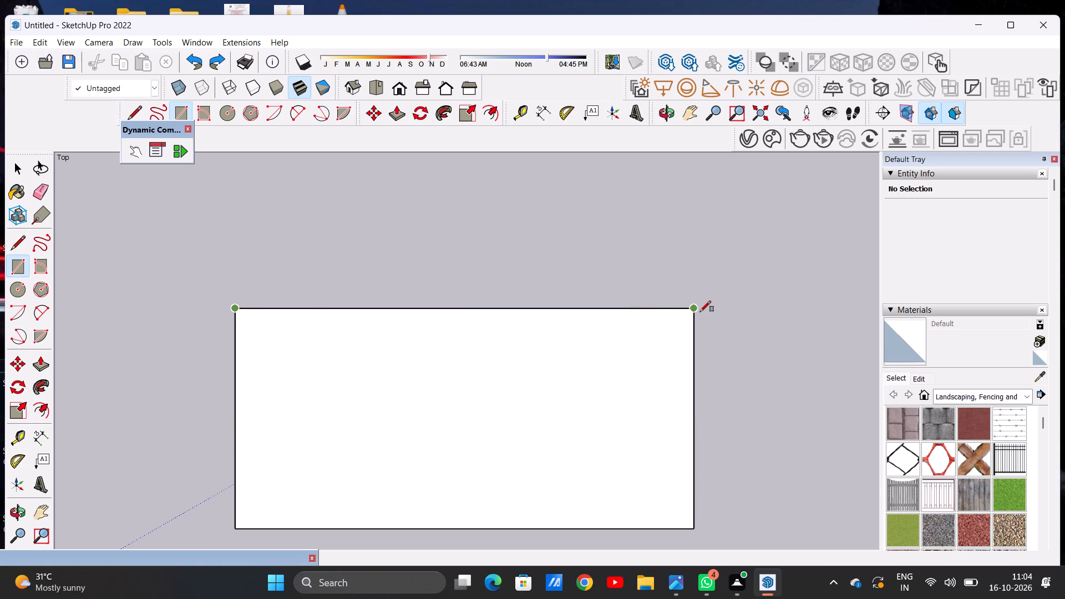
pyautogui.click(698, 306)
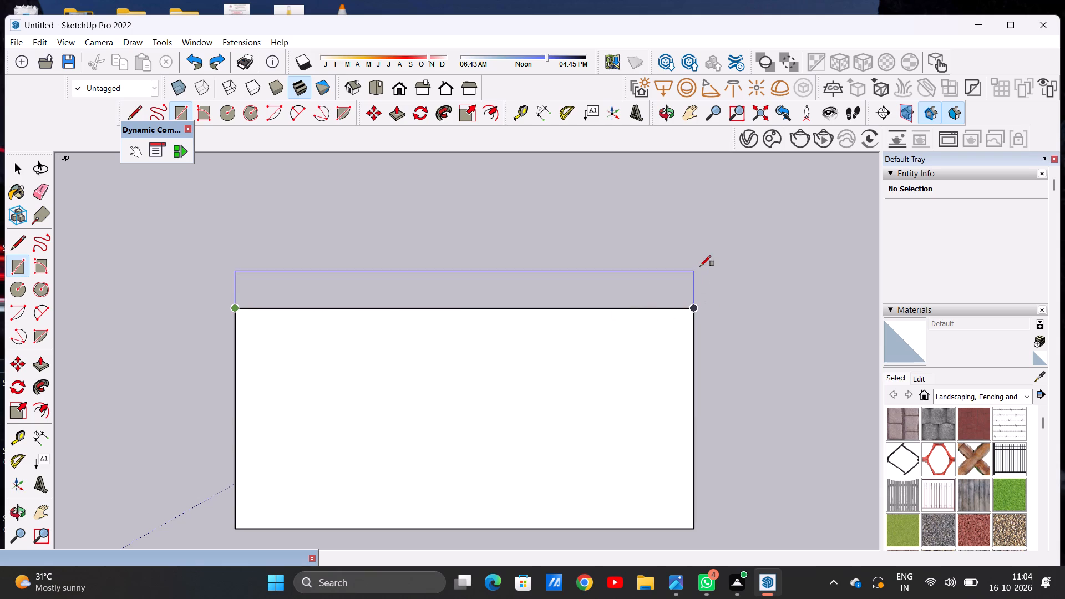
pyautogui.click(699, 245)
pyautogui.press('space')
pyautogui.press('e')
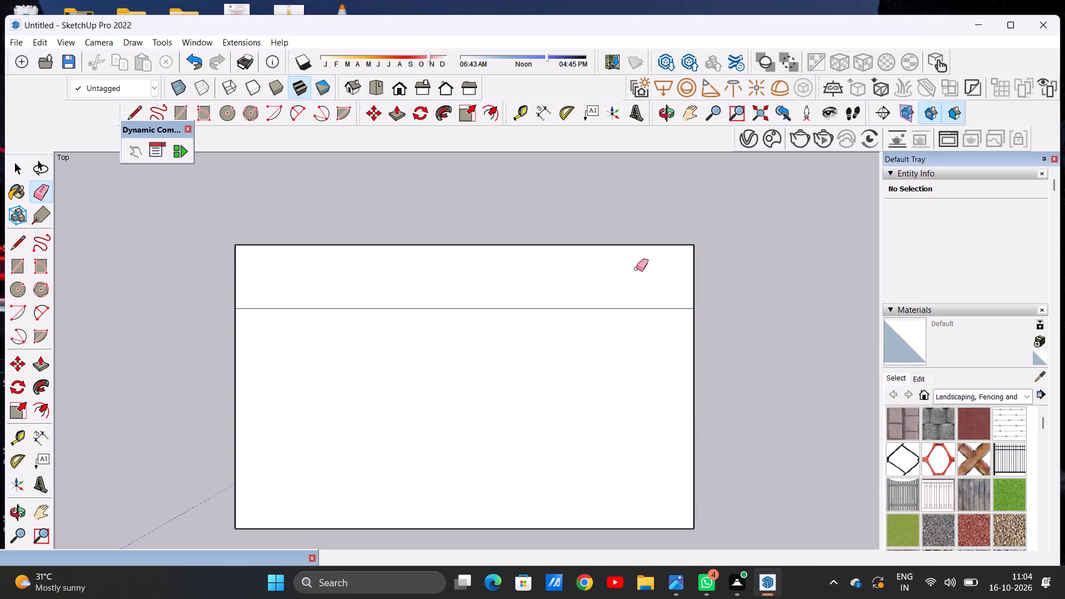
pyautogui.moveTo(632, 275); pyautogui.dragTo(628, 321)
pyautogui.press('space')
# Extend the rectangle to the right with a full-height adjoining rectangle under half its width, and erase the dividing line between them.
pyautogui.scroll(-14, 582, 321)
pyautogui.scroll(1, 554, 296)
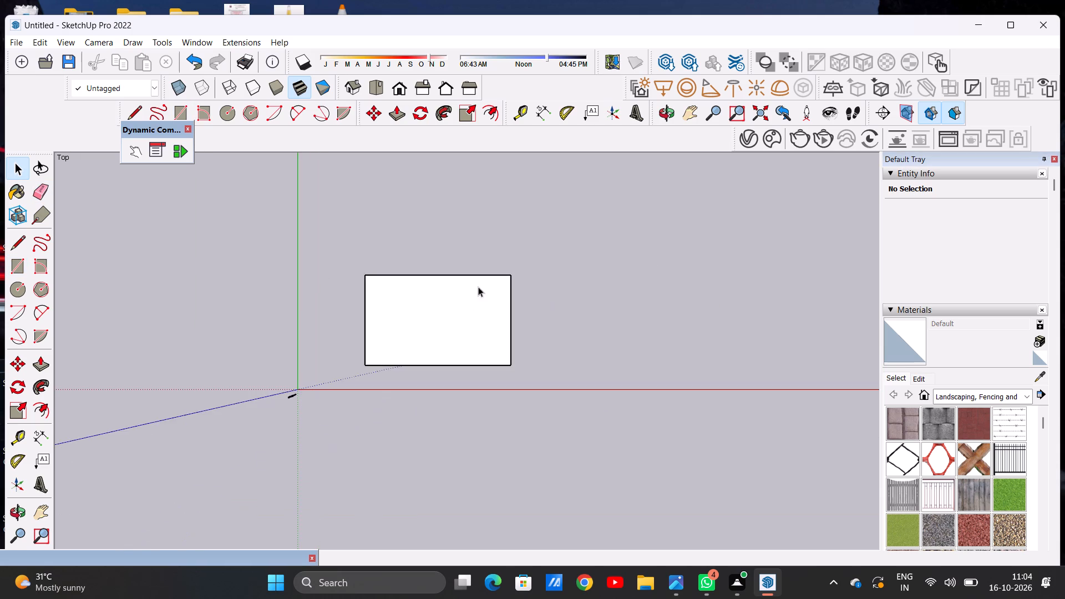
pyautogui.scroll(6, 460, 296)
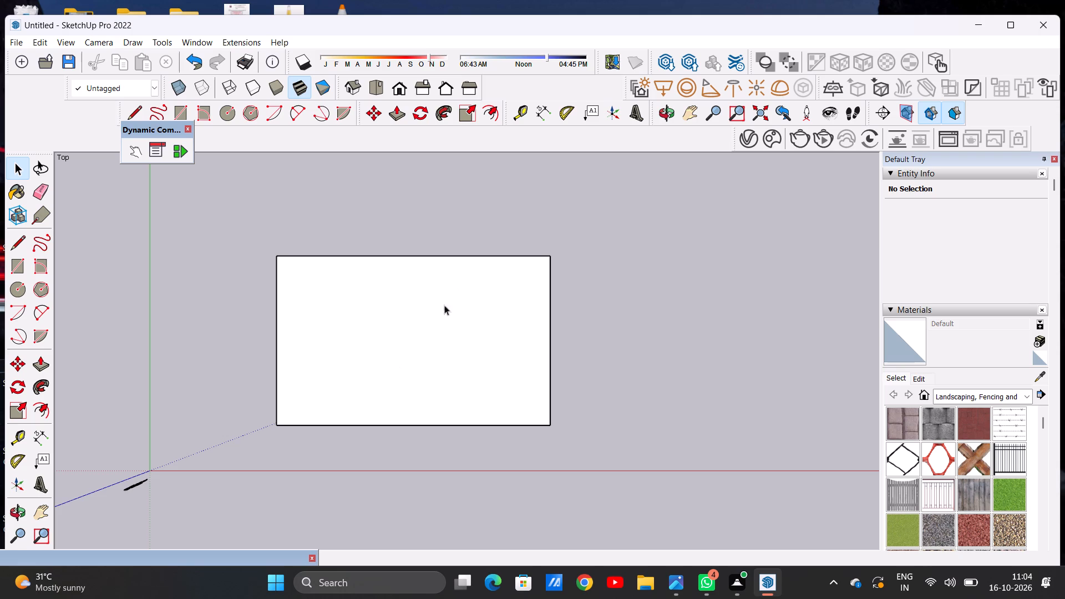
pyautogui.scroll(2, 343, 351)
pyautogui.scroll(1, 623, 312)
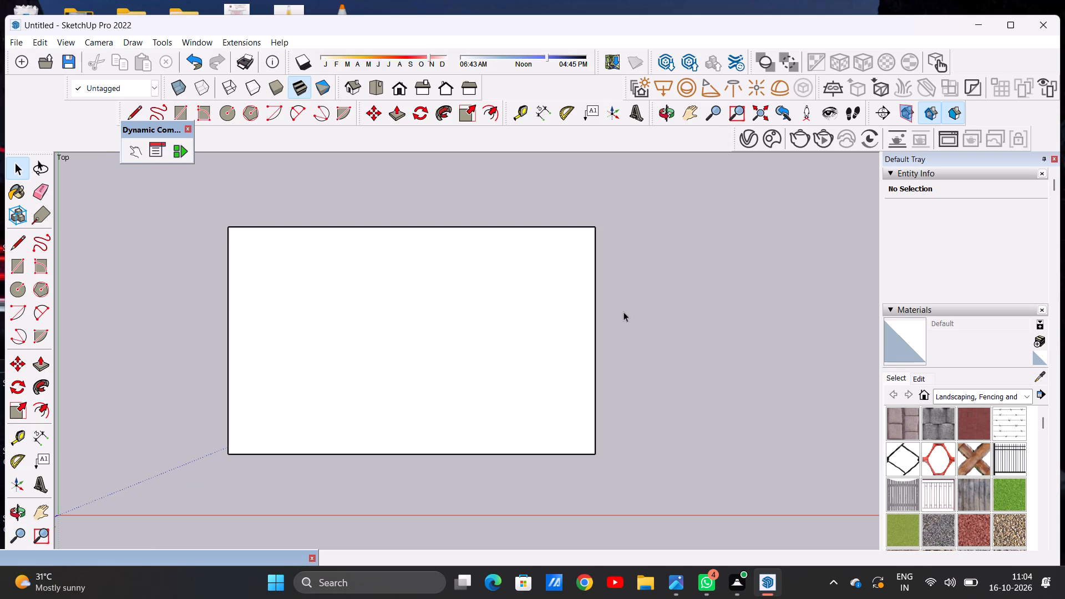
pyautogui.press('r')
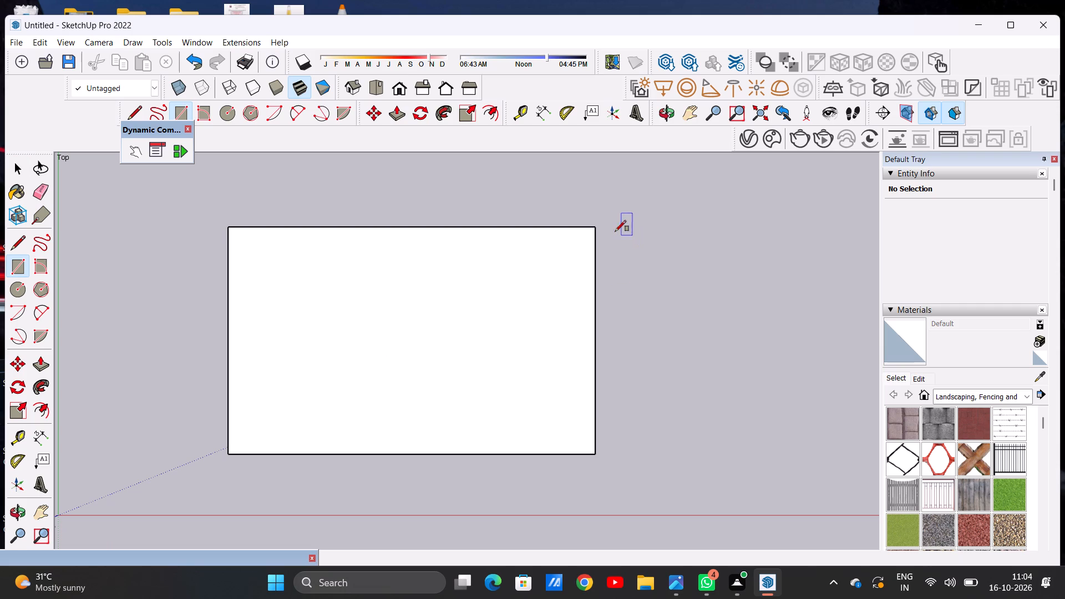
pyautogui.click(592, 227)
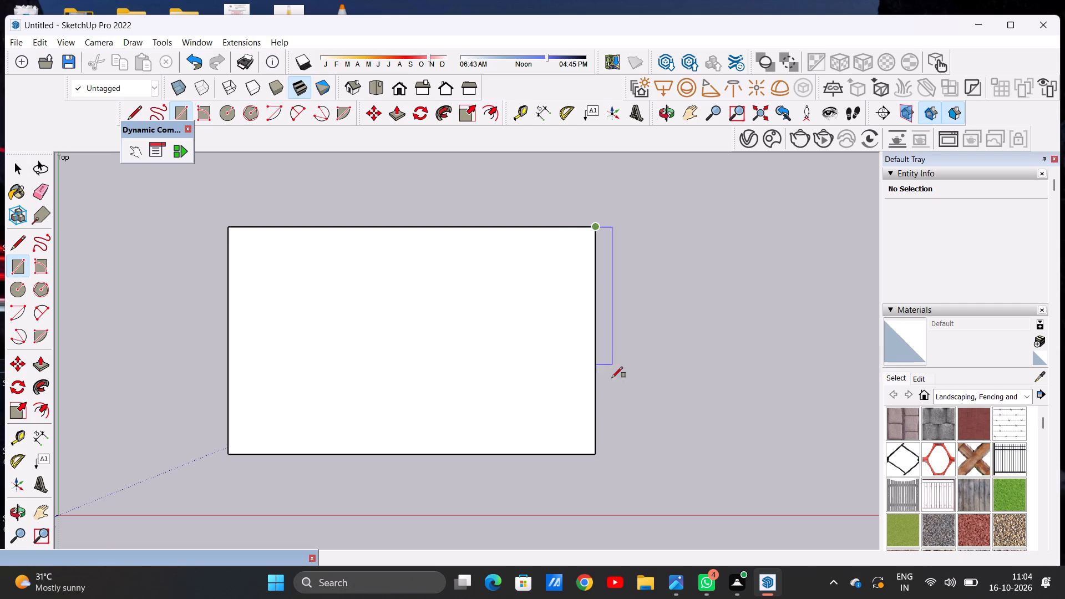
pyautogui.click(597, 455)
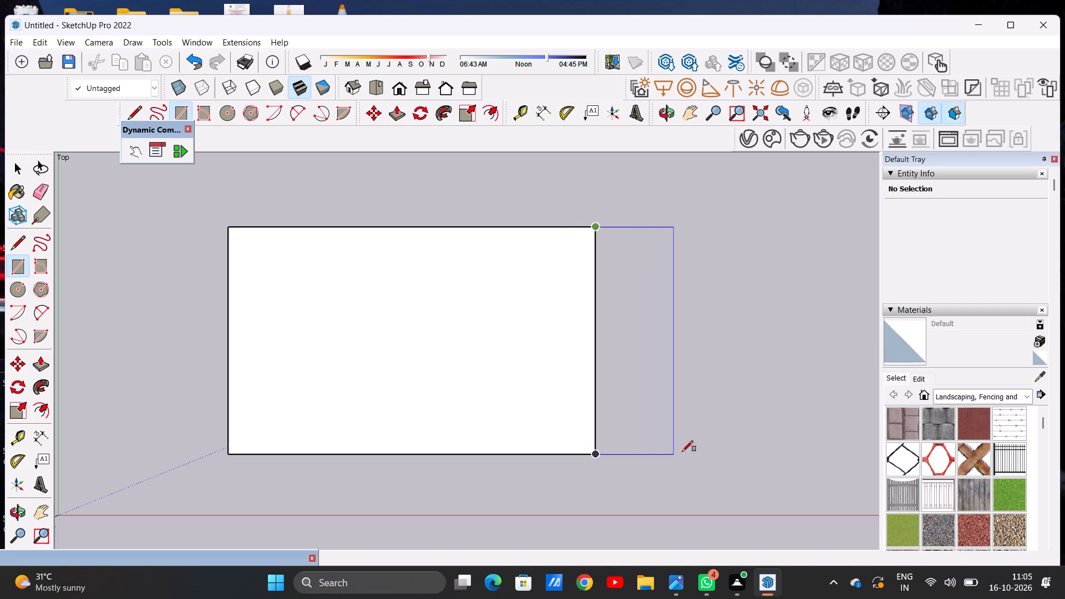
pyautogui.click(747, 447)
pyautogui.press('space')
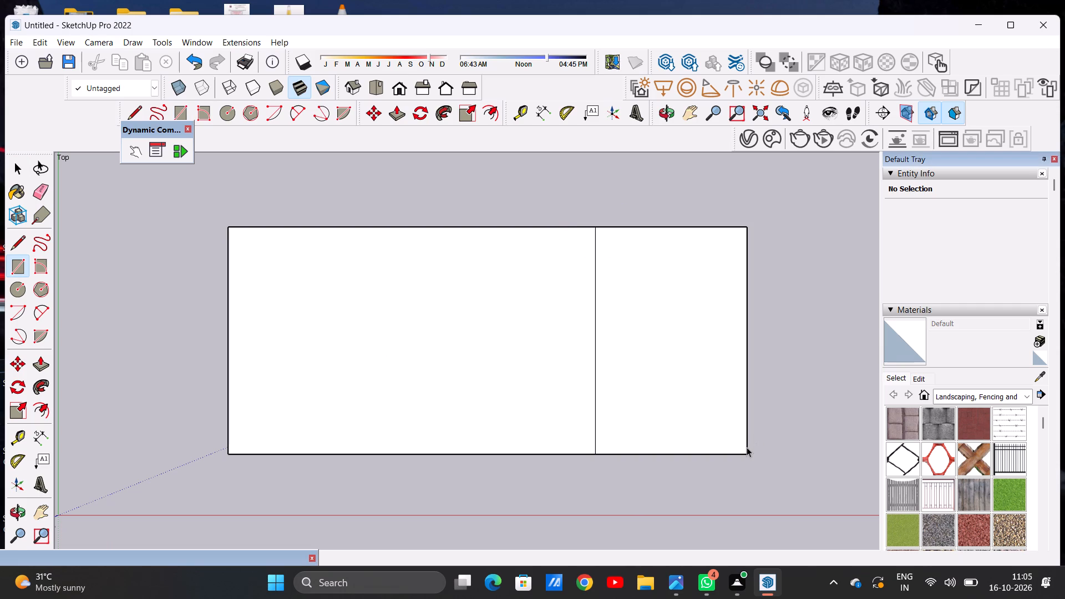
pyautogui.write('E')
pyautogui.moveTo(613, 371); pyautogui.dragTo(584, 354)
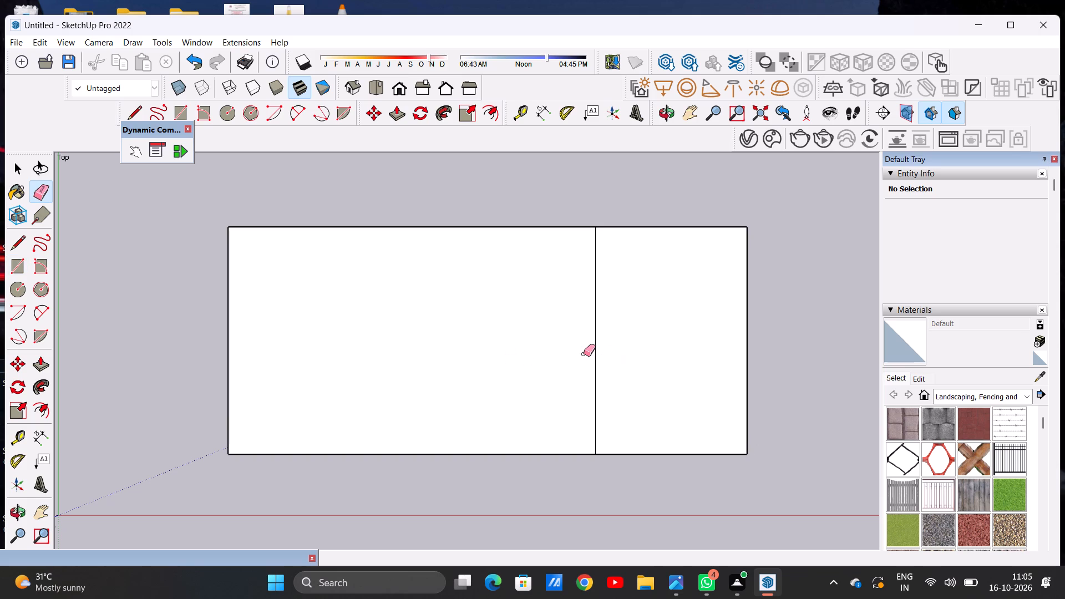
pyautogui.moveTo(584, 354); pyautogui.dragTo(582, 354)
pyautogui.moveTo(602, 348); pyautogui.dragTo(574, 348)
pyautogui.press('space')
pyautogui.scroll(-4, 549, 397)
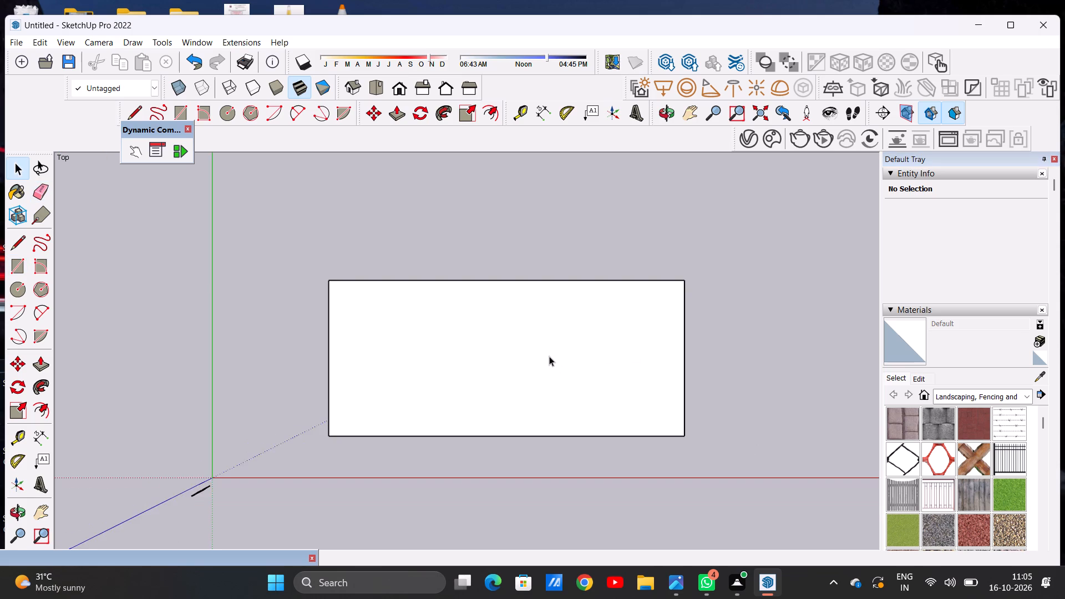
pyautogui.scroll(2, 549, 356)
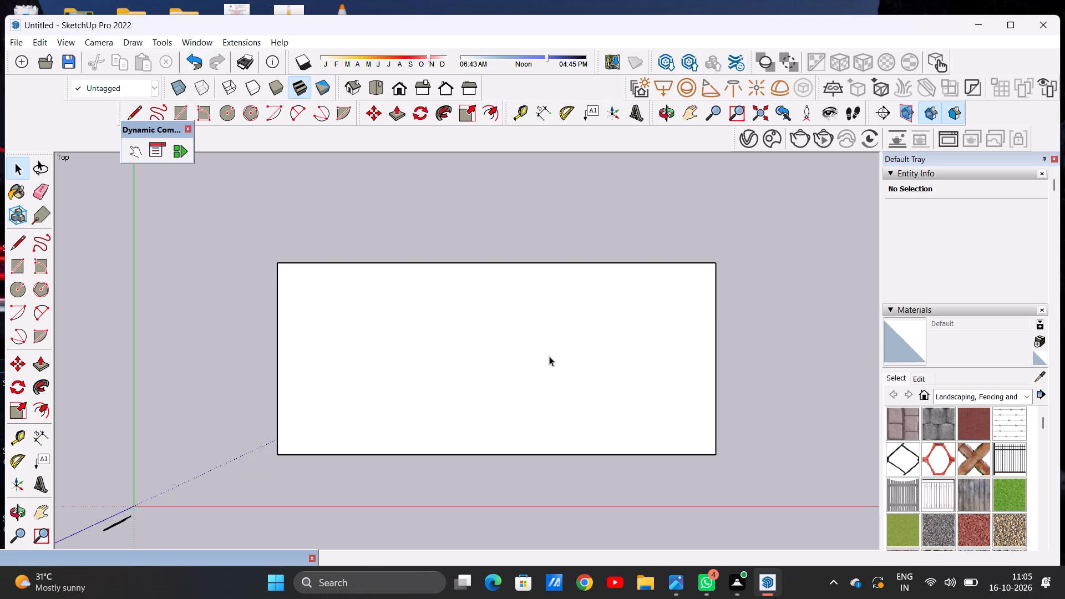
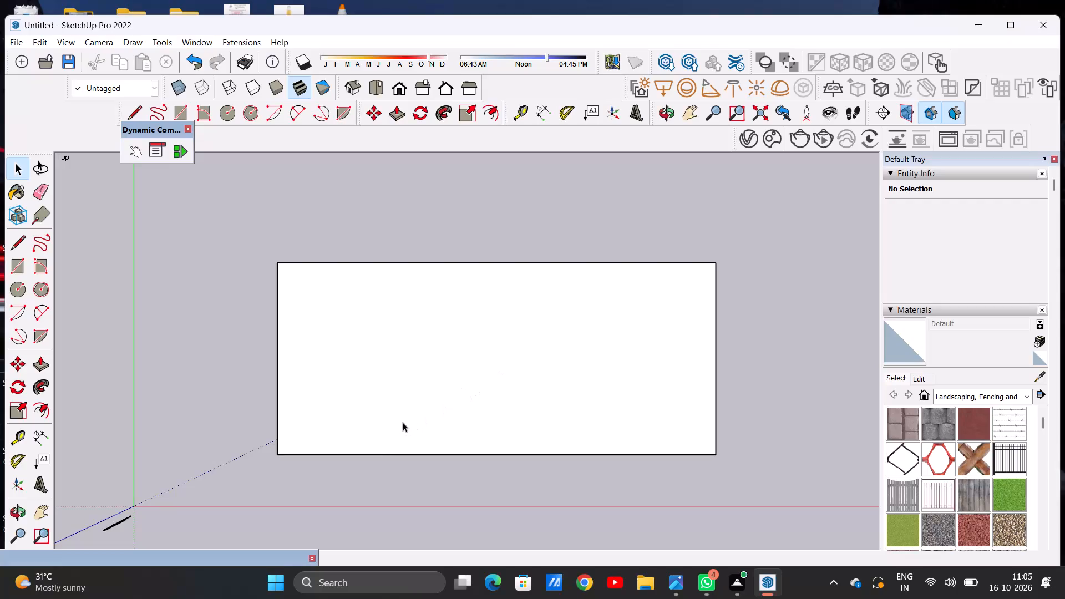
# Extend the rectangle upward with a full-width adjoining rectangle along its upper edge, and erase the dividing line between them.
pyautogui.scroll(1, 201, 420)
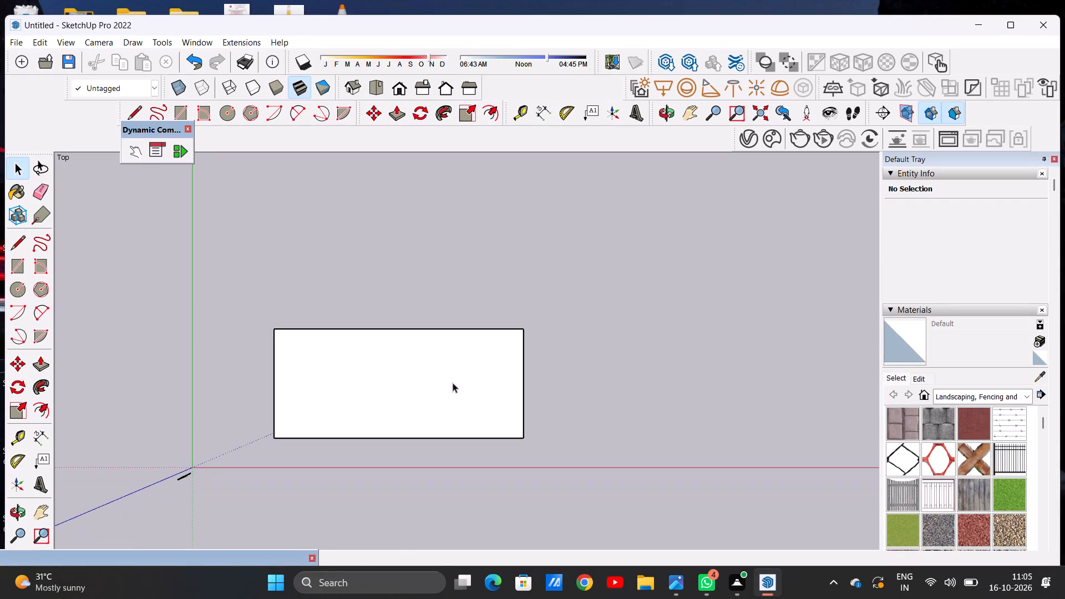
pyautogui.scroll(9, 457, 377)
pyautogui.scroll(-4, 458, 377)
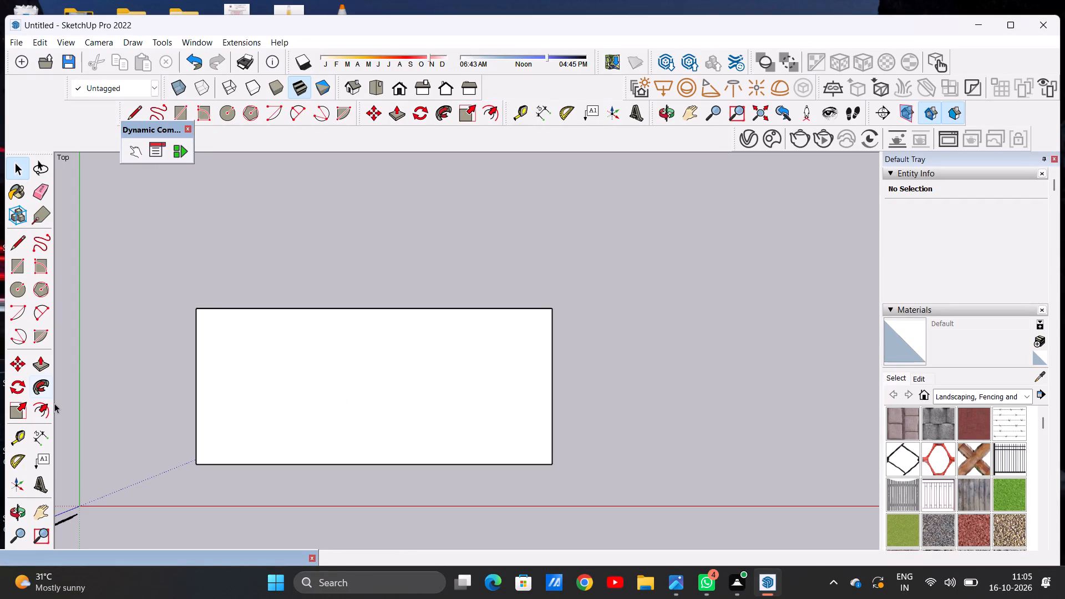
pyautogui.scroll(1, 54, 403)
pyautogui.scroll(1, 355, 403)
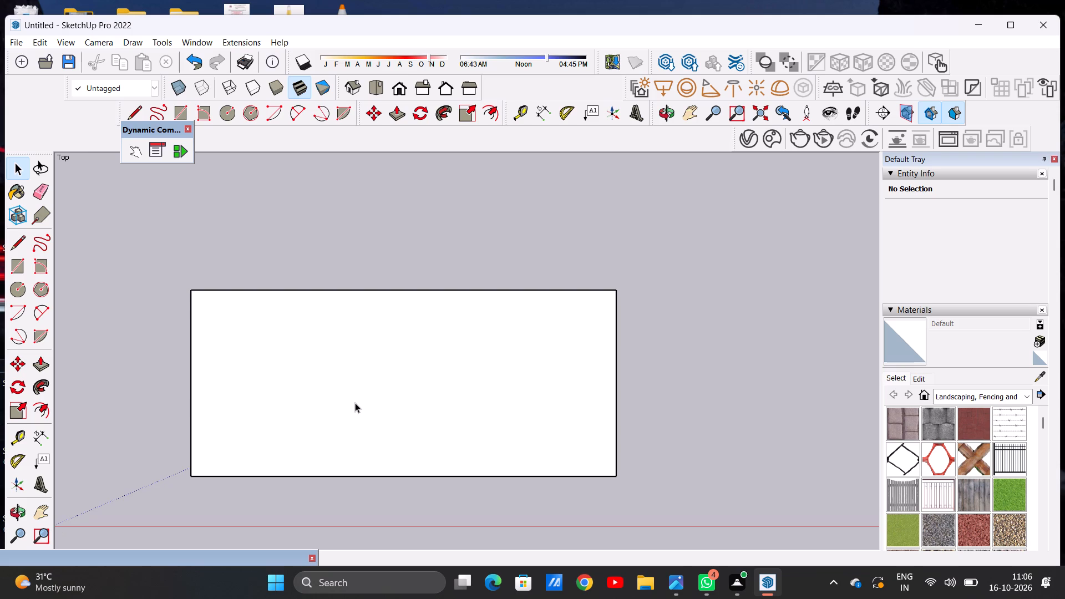
pyautogui.press('r')
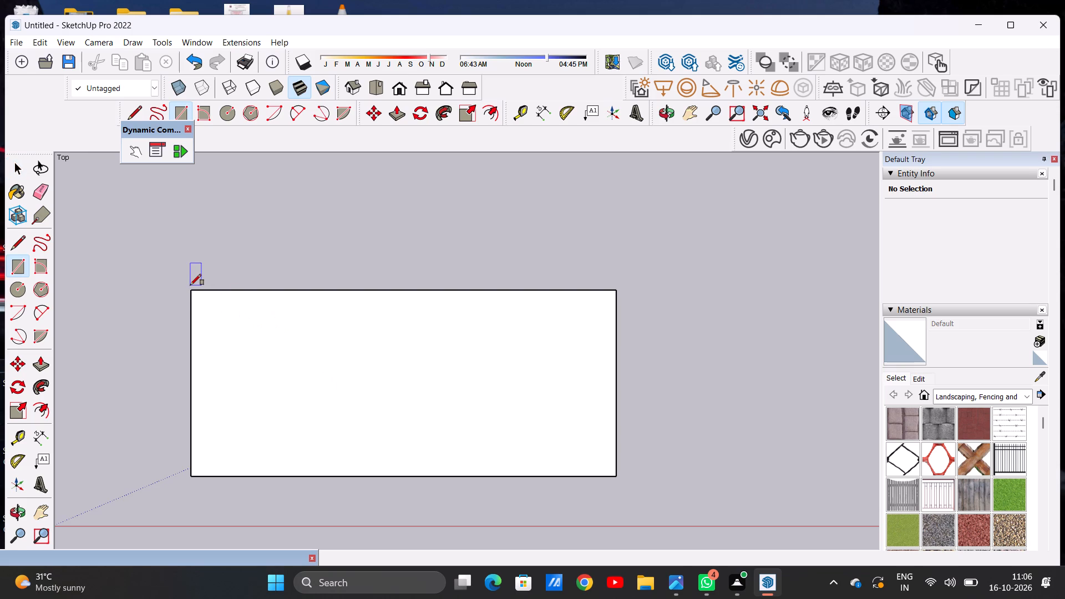
pyautogui.click(189, 292)
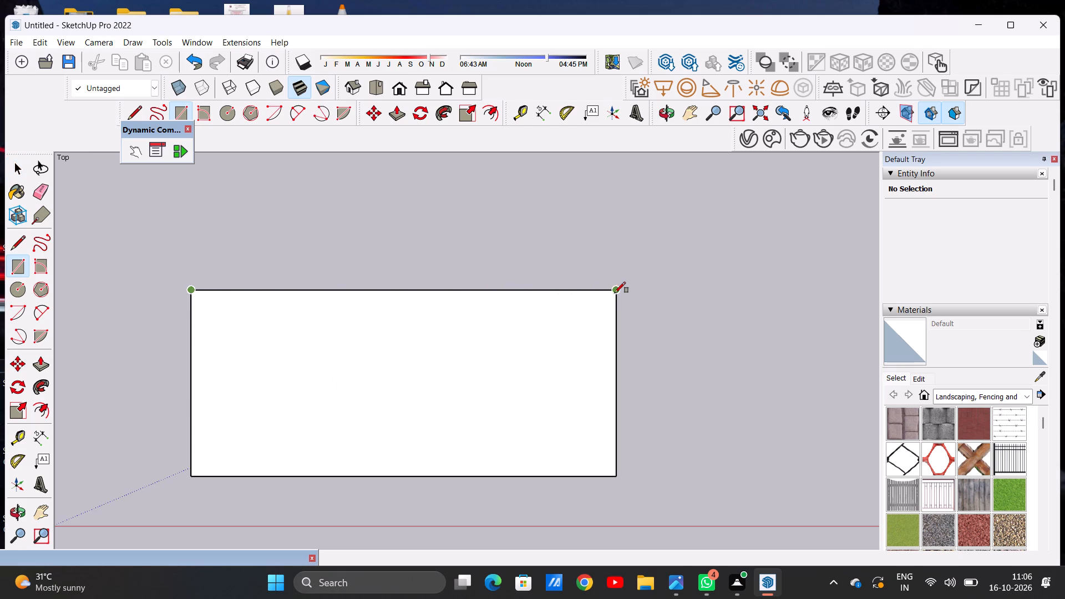
pyautogui.click(618, 292)
pyautogui.click(621, 232)
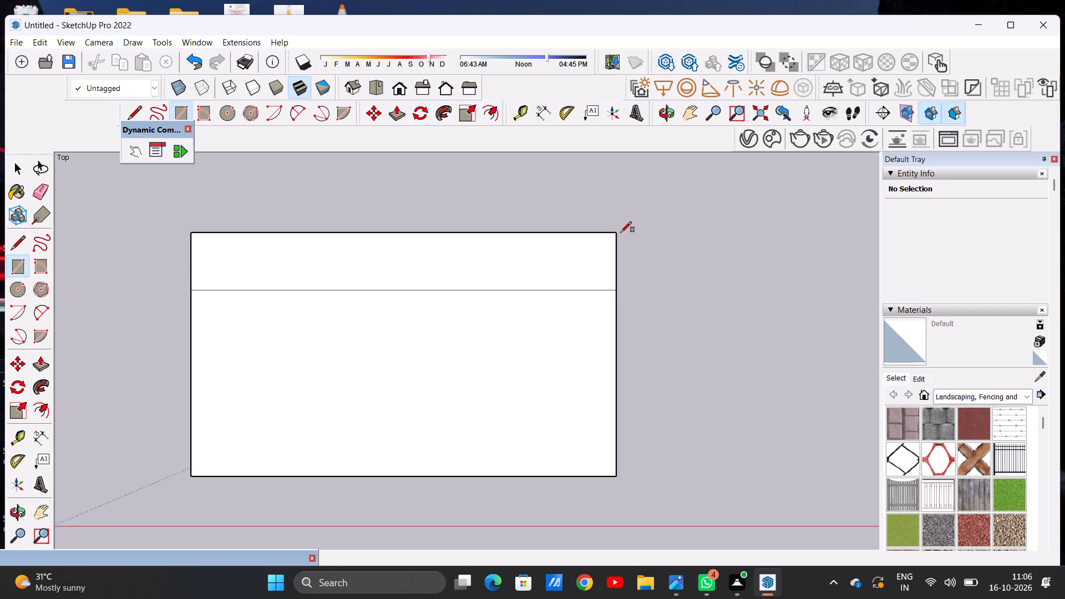
pyautogui.press('space')
pyautogui.write('E')
pyautogui.moveTo(562, 264); pyautogui.dragTo(554, 295)
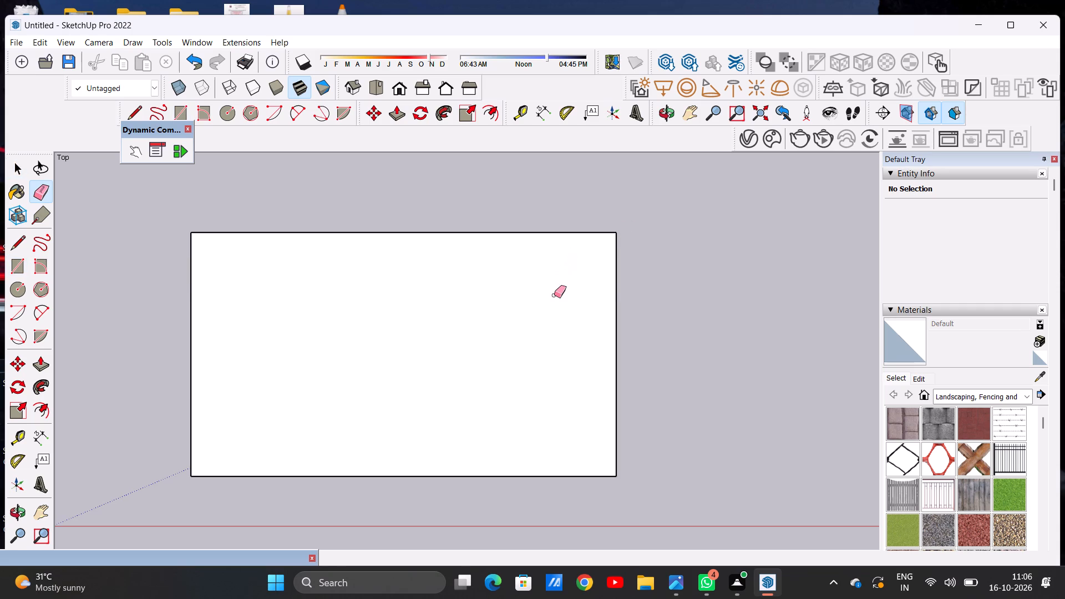
# Extend the rectangle to the right with a full-height adjoining rectangle about a quarter of its width, and erase the dividing line.
pyautogui.press('r')
pyautogui.click(618, 230)
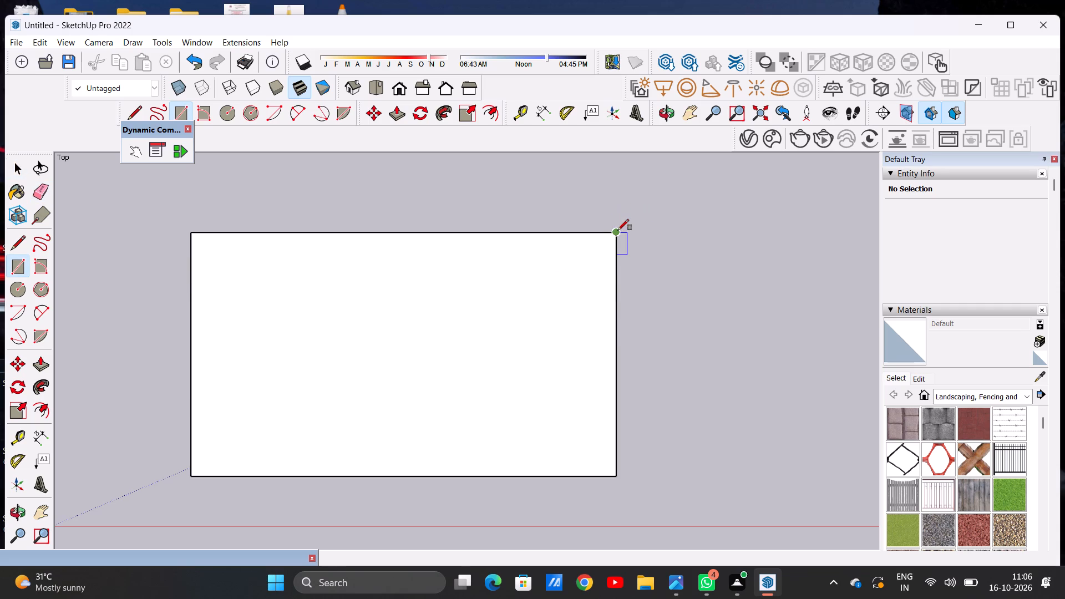
pyautogui.click(616, 476)
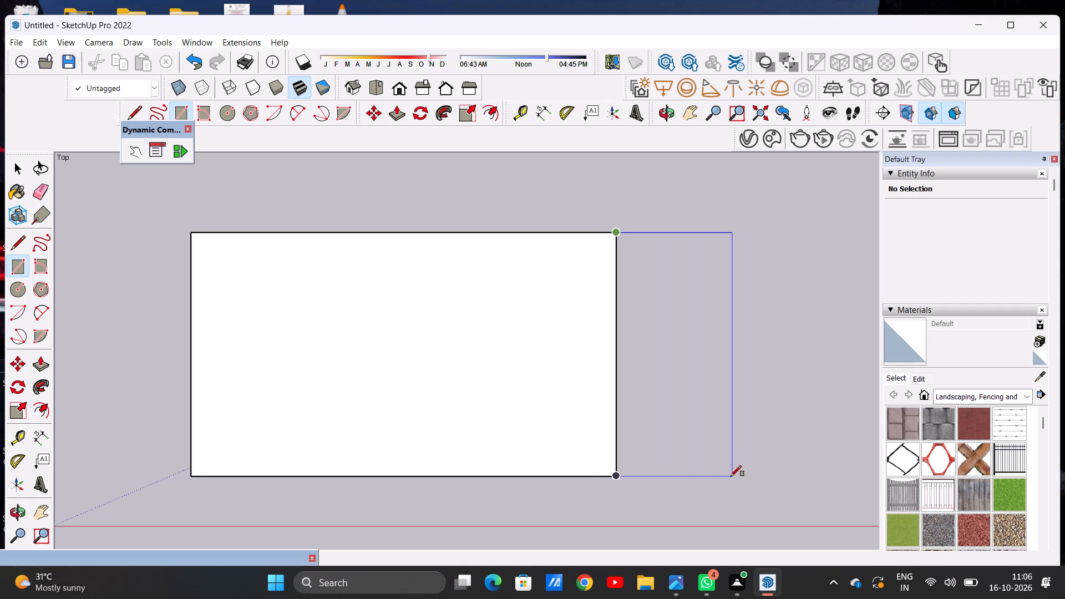
pyautogui.click(731, 476)
pyautogui.press('space')
pyautogui.press('e')
pyautogui.moveTo(649, 413); pyautogui.dragTo(555, 406)
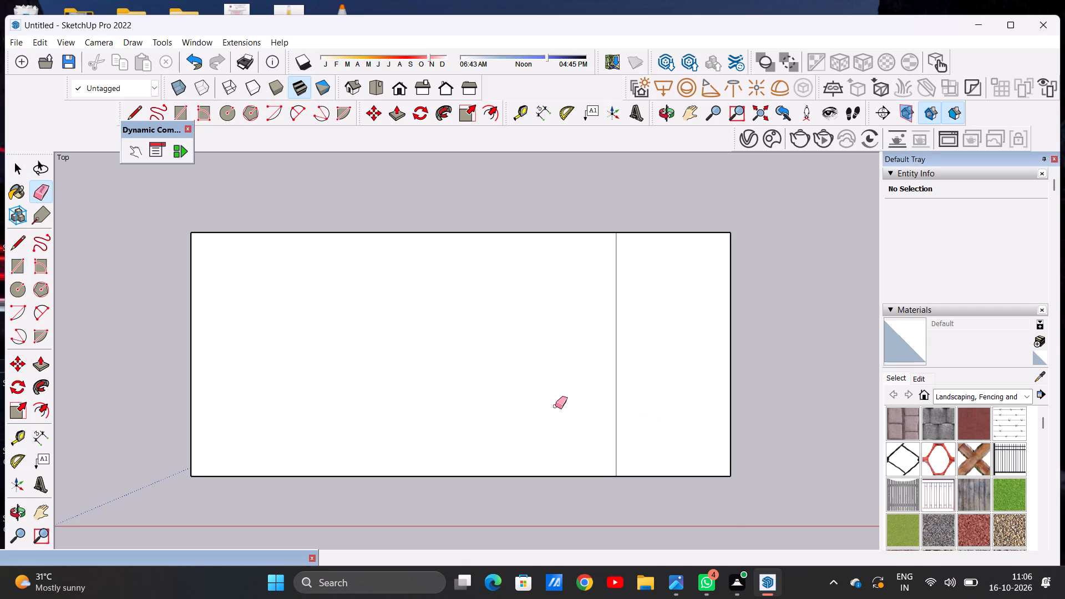
pyautogui.moveTo(555, 406); pyautogui.dragTo(621, 404)
pyautogui.press('space')
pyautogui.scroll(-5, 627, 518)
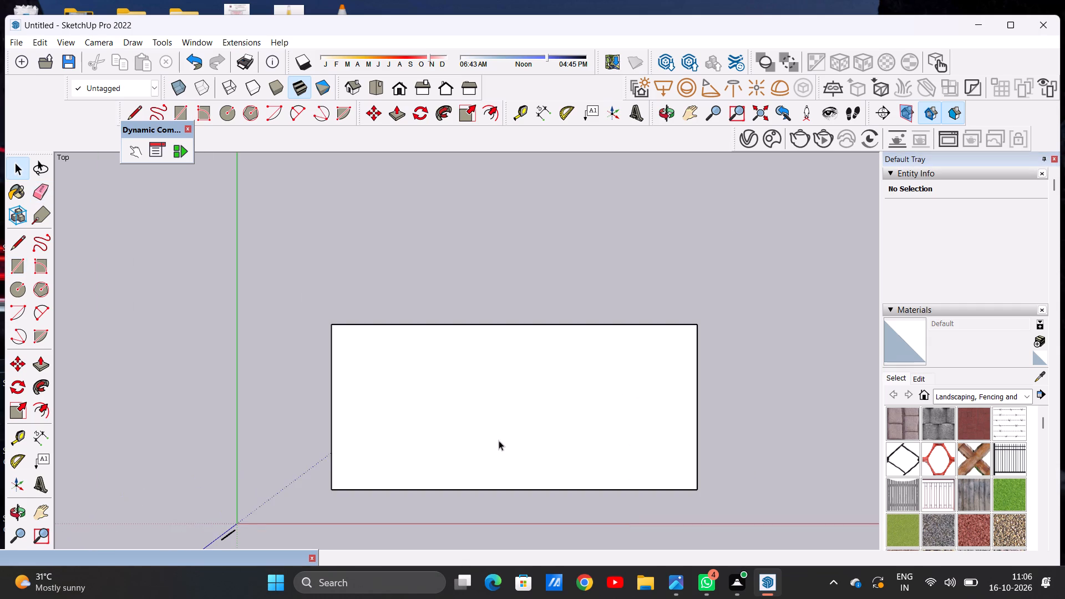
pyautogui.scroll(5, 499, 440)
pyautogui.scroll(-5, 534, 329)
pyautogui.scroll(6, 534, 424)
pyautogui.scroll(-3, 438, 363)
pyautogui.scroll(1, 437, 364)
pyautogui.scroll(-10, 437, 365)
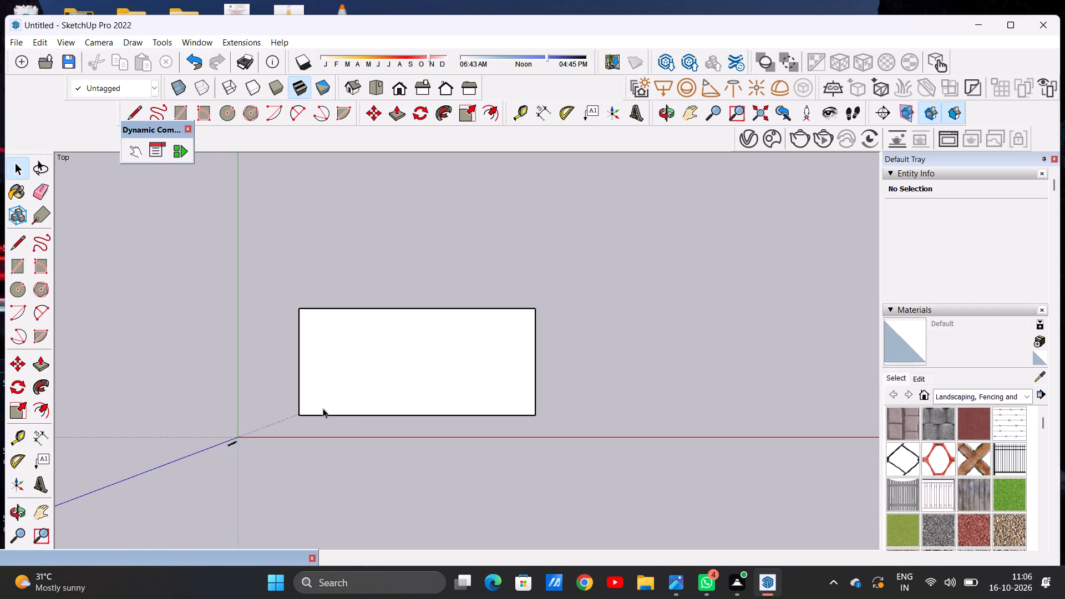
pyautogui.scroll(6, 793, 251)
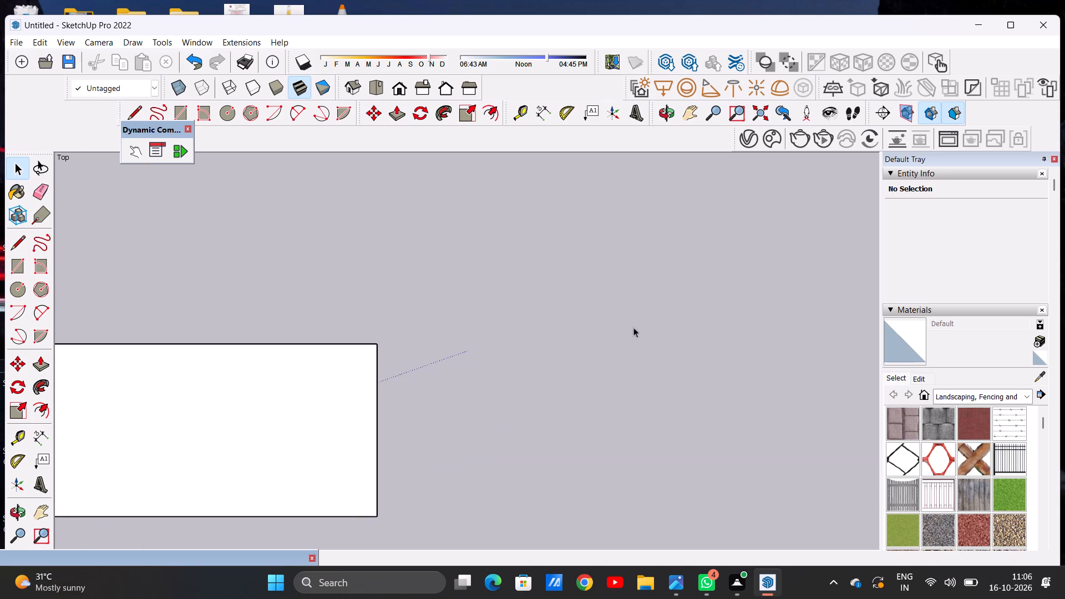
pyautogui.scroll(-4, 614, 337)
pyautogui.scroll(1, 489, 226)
# Move the whole rectangle with its edges diagonally up and right, farther away from the origin.
pyautogui.tripleClick(373, 453)
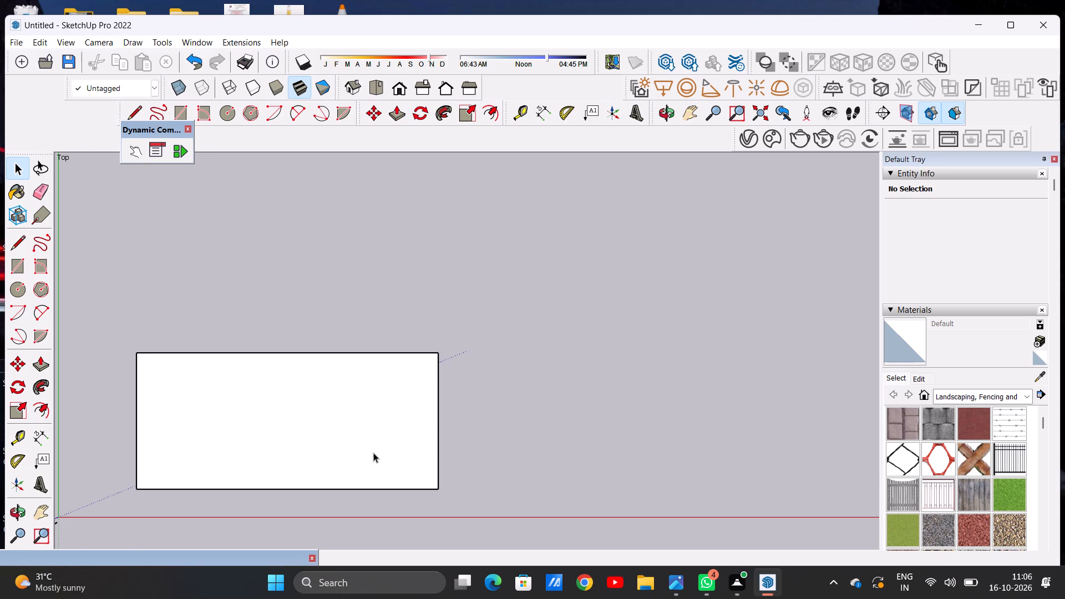
pyautogui.press('m')
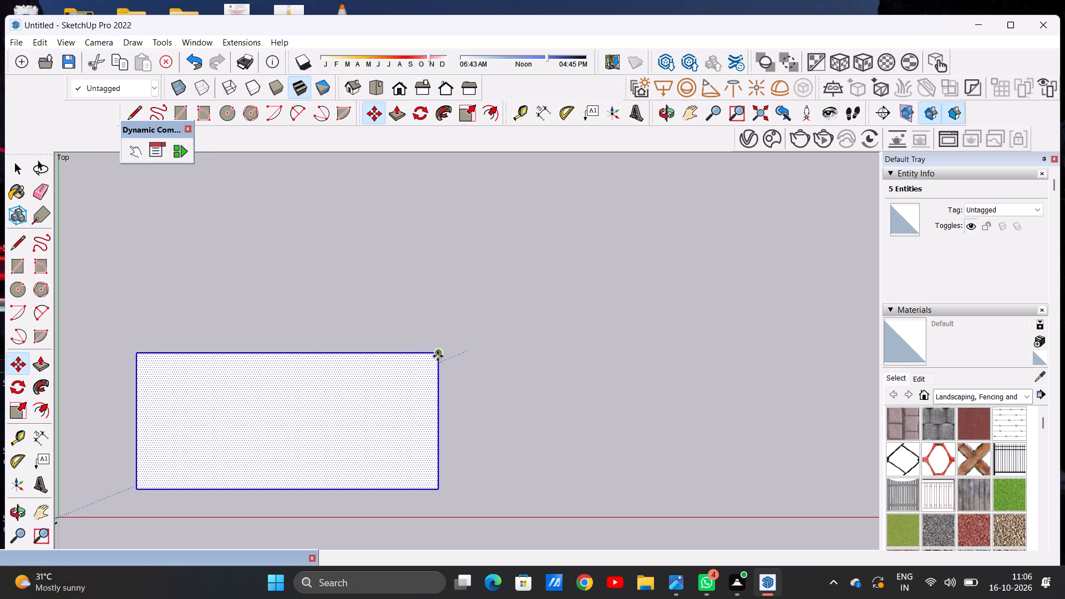
pyautogui.click(438, 356)
pyautogui.click(587, 248)
pyautogui.press('space')
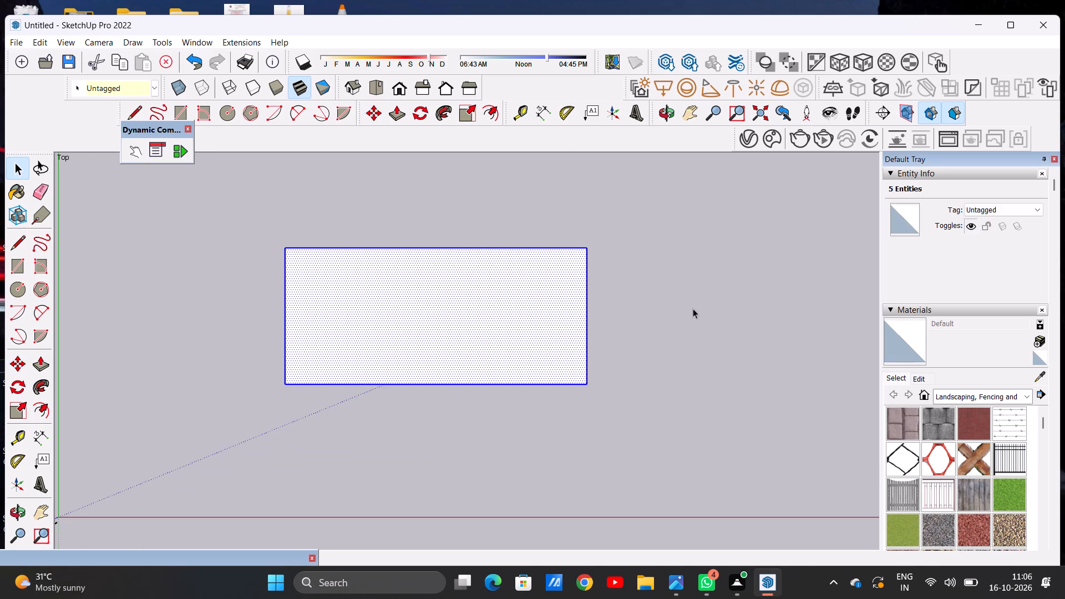
pyautogui.click(693, 308)
# Push/Pull the rectangular face upward by 9" to make a thin base slab.
pyautogui.scroll(1, 445, 208)
pyautogui.scroll(-4, 556, 312)
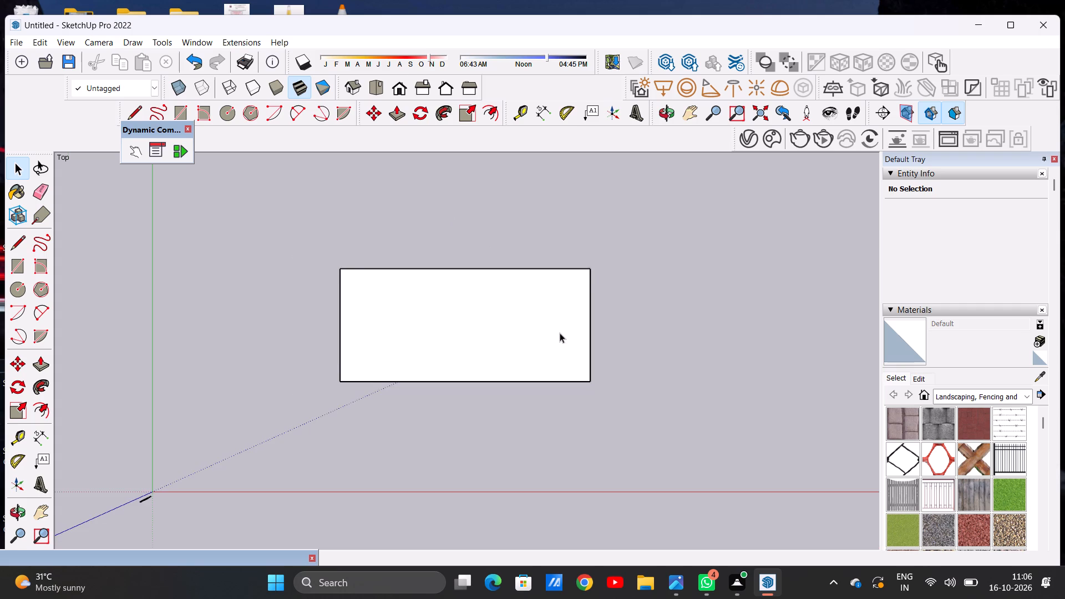
pyautogui.moveTo(541, 415); pyautogui.dragTo(539, 263, button='middle')
pyautogui.scroll(2, 498, 338)
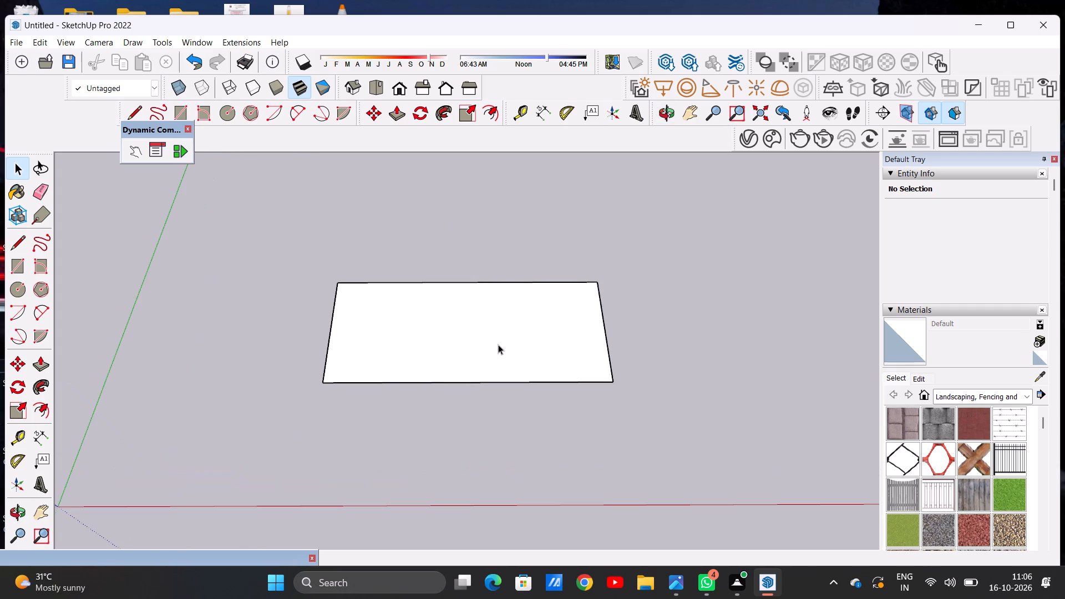
pyautogui.press('p')
pyautogui.scroll(6, 592, 337)
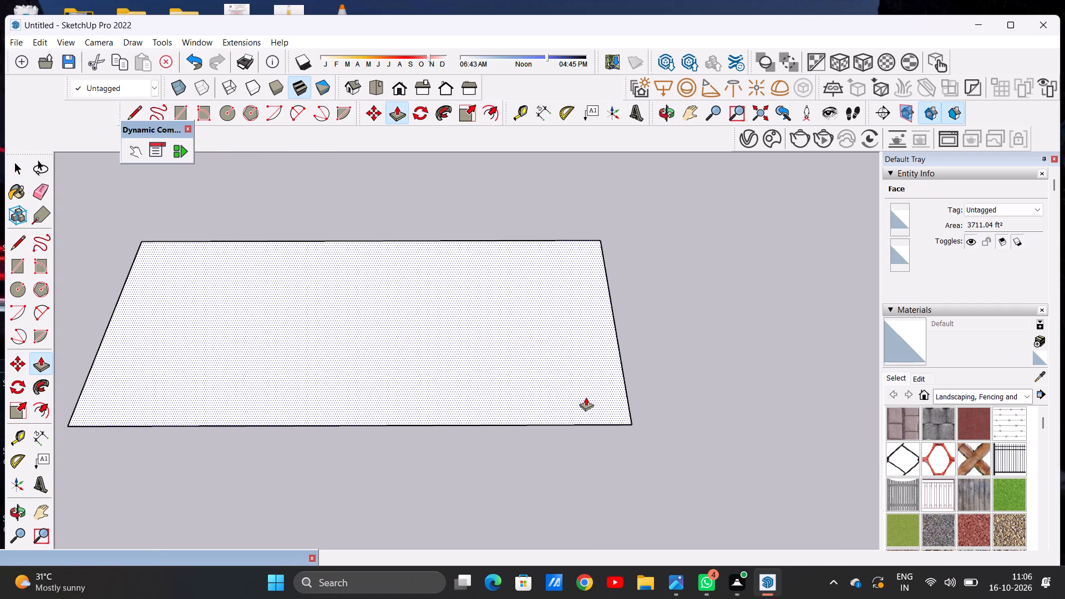
pyautogui.click(586, 397)
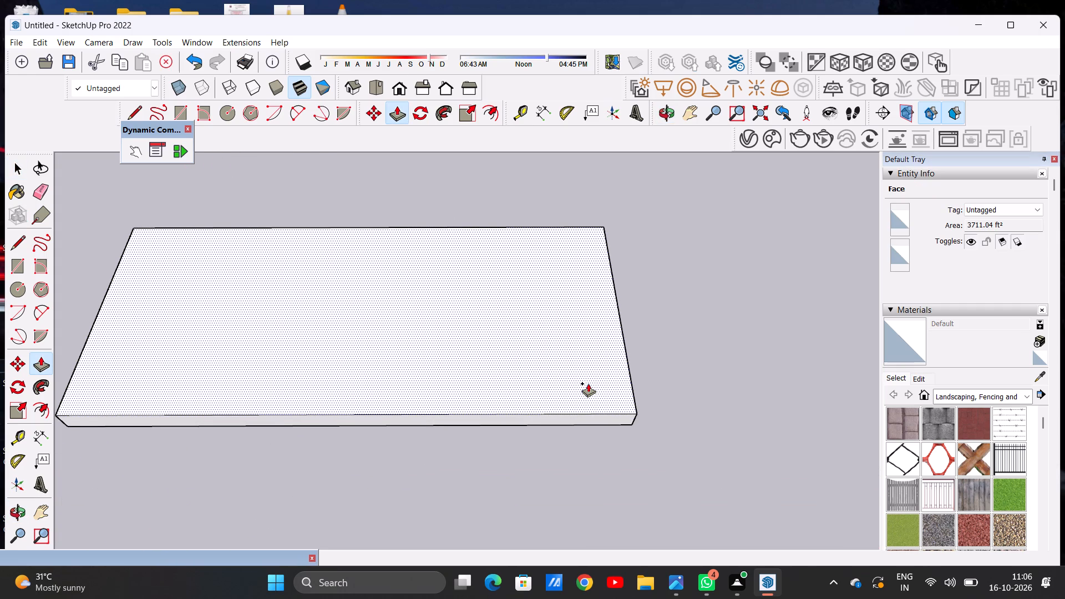
pyautogui.press('9')
pyautogui.hotkey('shift', '"')
pyautogui.press('Return')
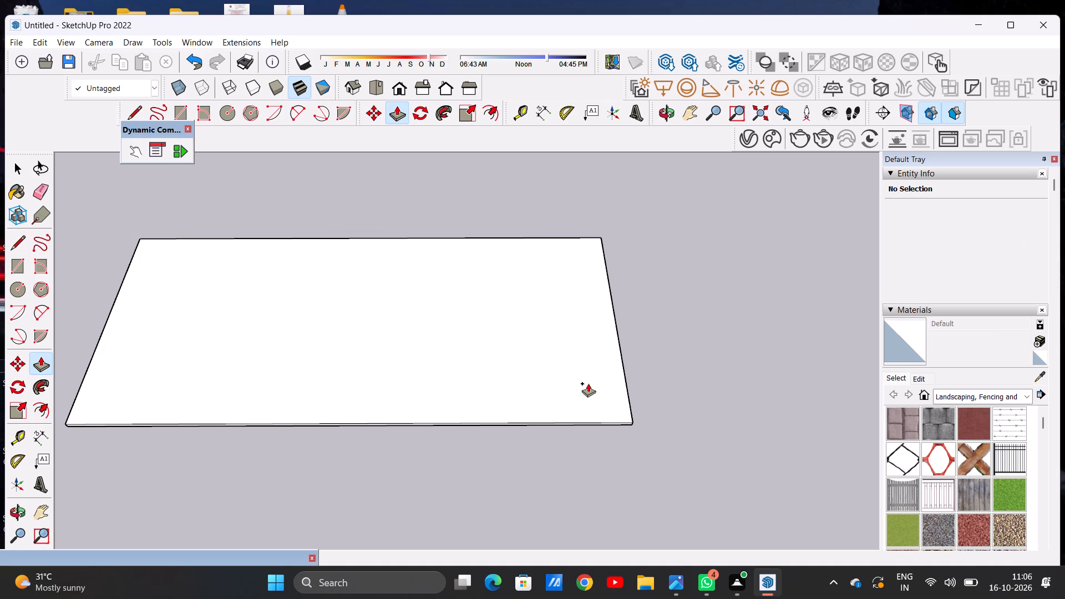
pyautogui.press('space')
# Offset the slab's top face outline inward to leave a narrow border around all four sides.
pyautogui.scroll(11, 578, 435)
pyautogui.scroll(-5, 581, 499)
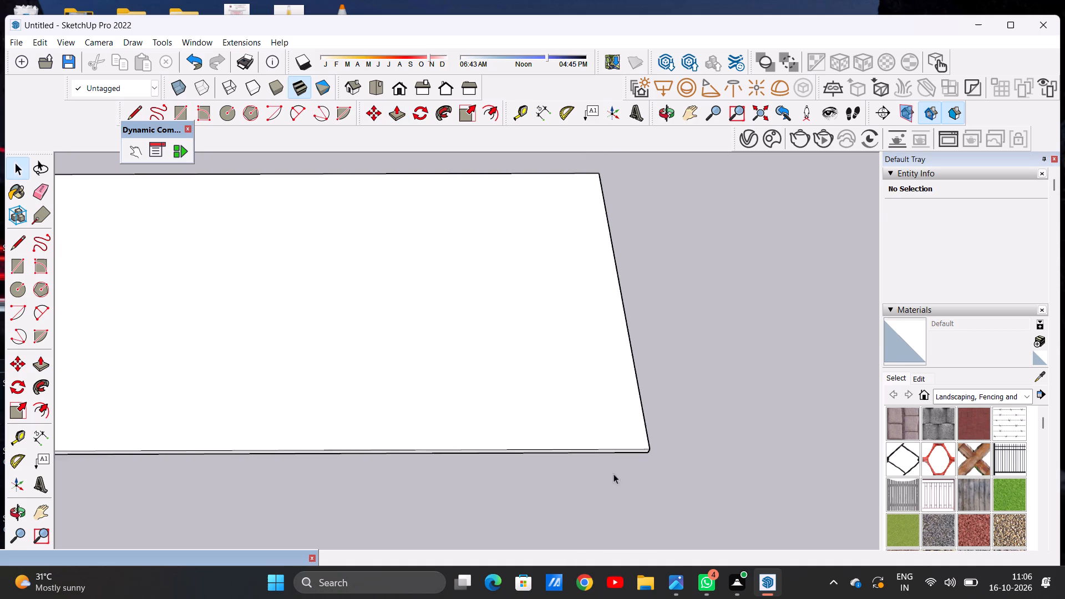
pyautogui.scroll(-16, 613, 474)
pyautogui.moveTo(584, 343); pyautogui.dragTo(579, 469, button='middle')
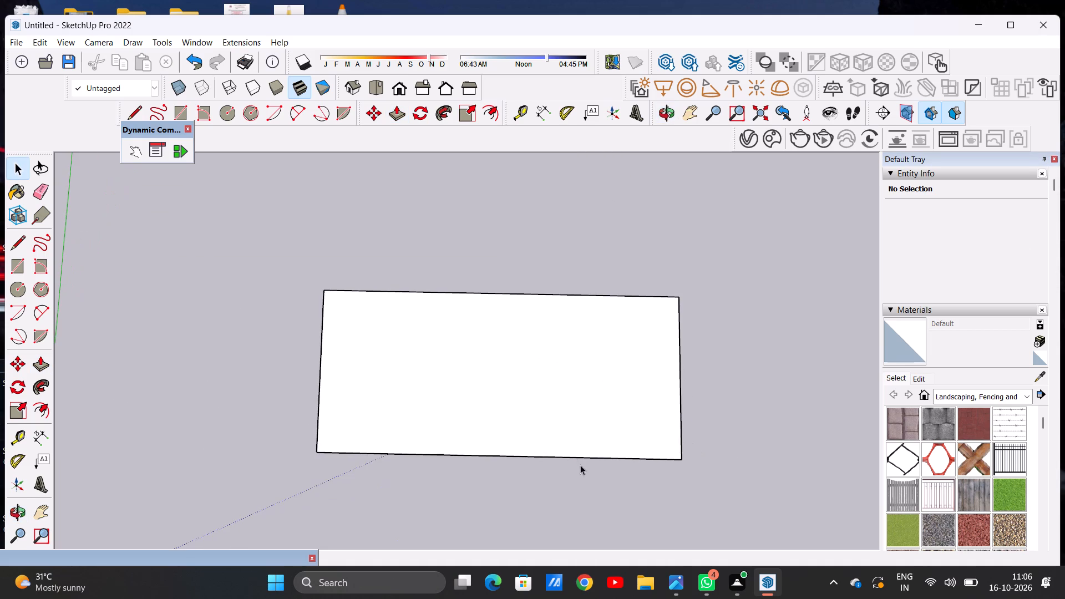
pyautogui.scroll(4, 532, 418)
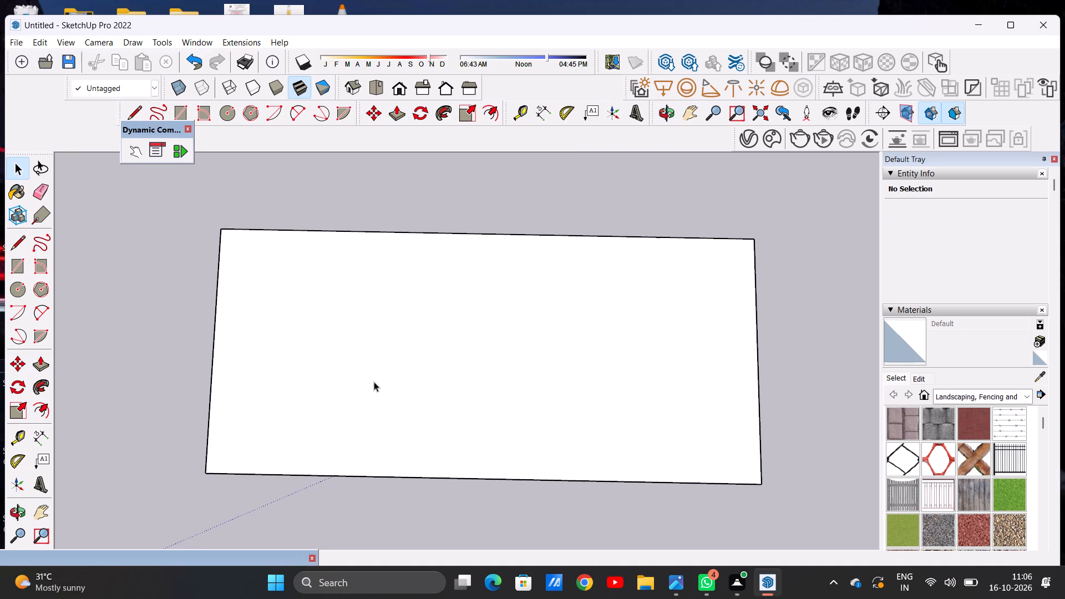
pyautogui.write('OF')
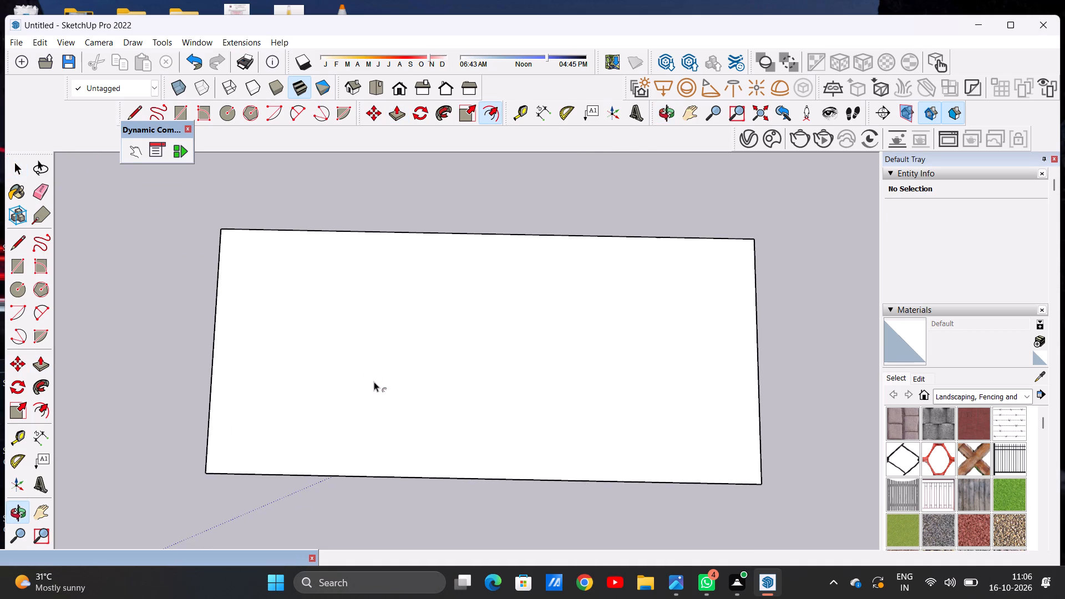
pyautogui.click(346, 236)
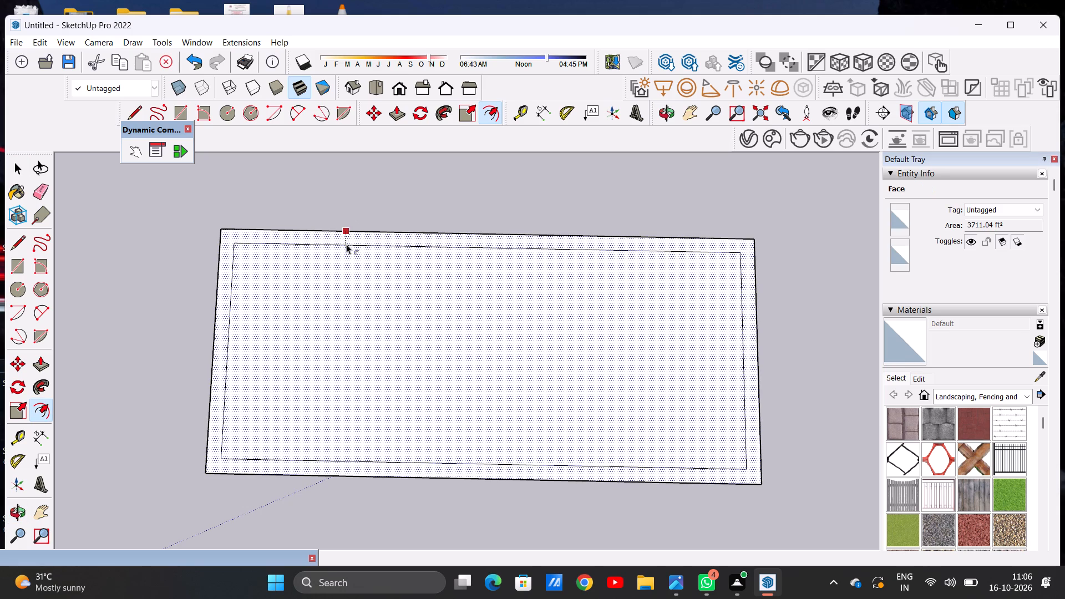
pyautogui.click(346, 244)
pyautogui.press('space')
# Draw two closely spaced parallel lines lengthwise across the inset rectangle near its middle, running between its short sides along the red axis.
pyautogui.scroll(-3, 205, 393)
pyautogui.scroll(2, 188, 364)
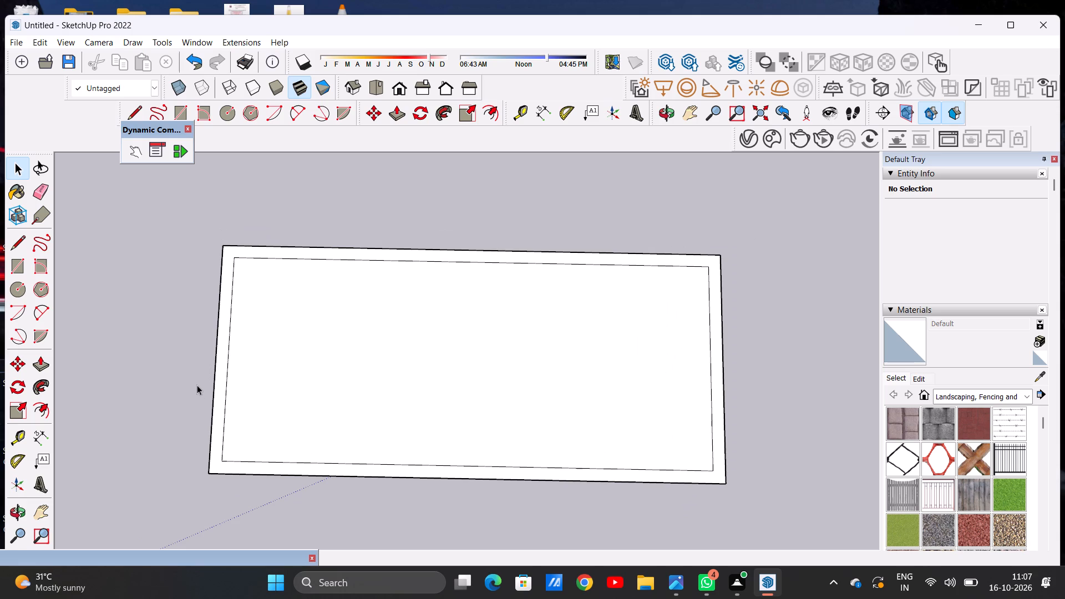
pyautogui.scroll(-4, 195, 376)
pyautogui.scroll(1, 299, 387)
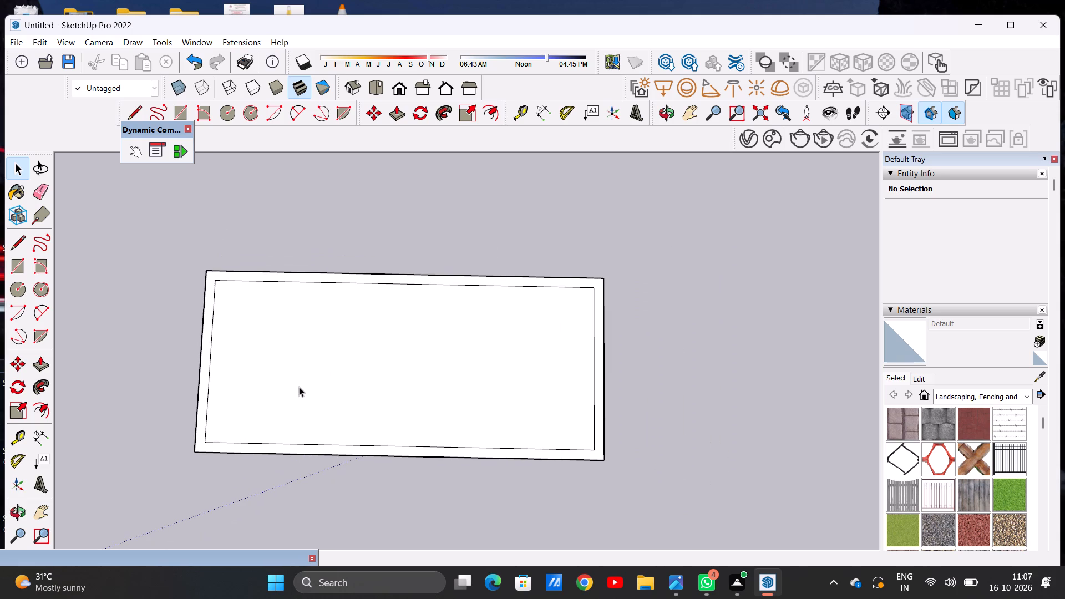
pyautogui.press('l')
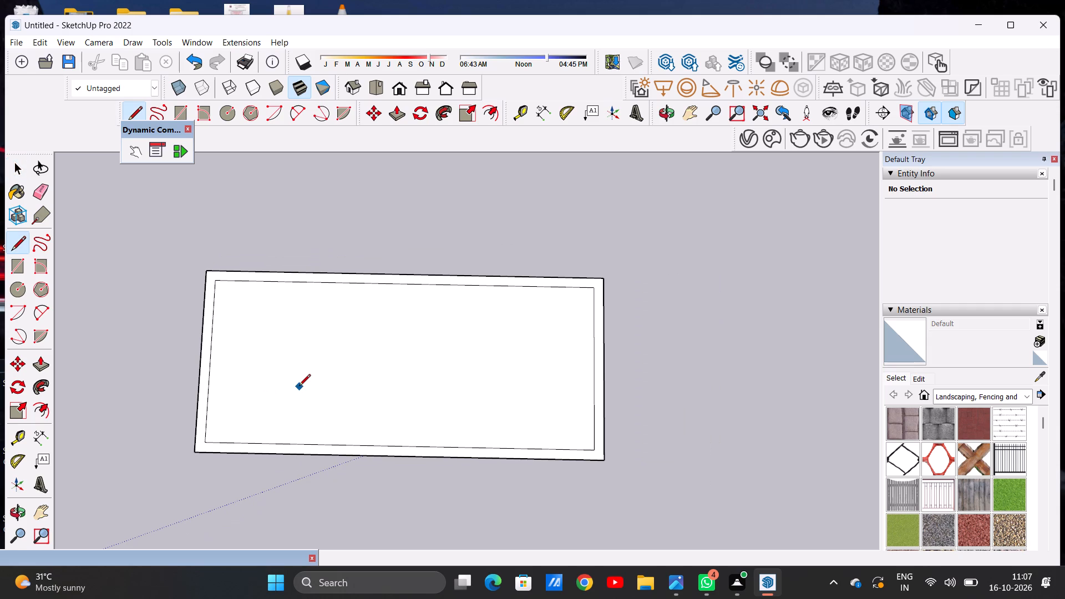
pyautogui.scroll(4, 299, 387)
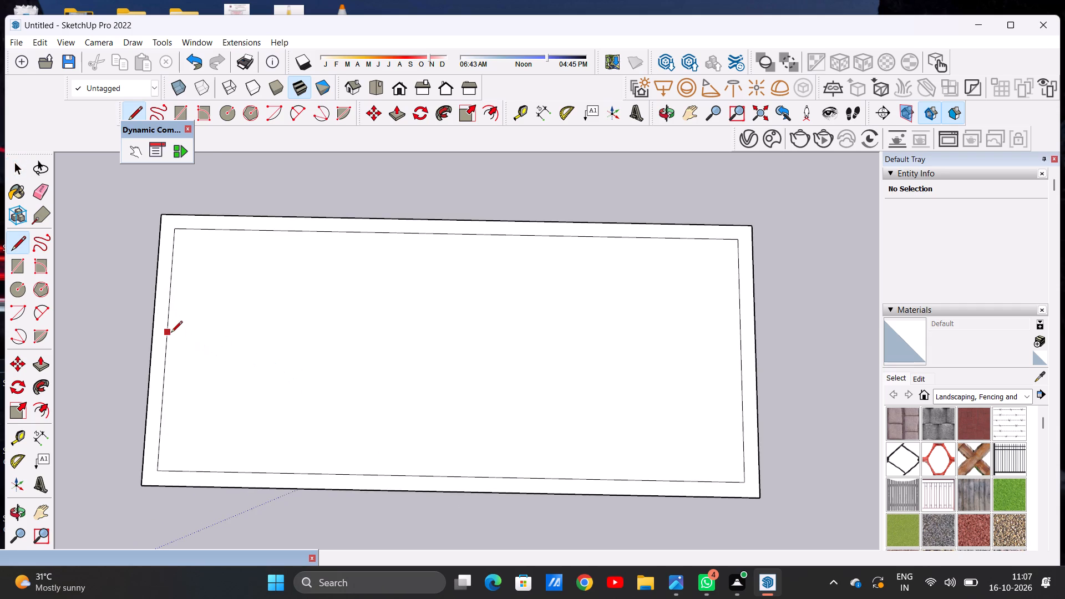
pyautogui.click(171, 333)
pyautogui.click(739, 343)
pyautogui.scroll(4, 165, 349)
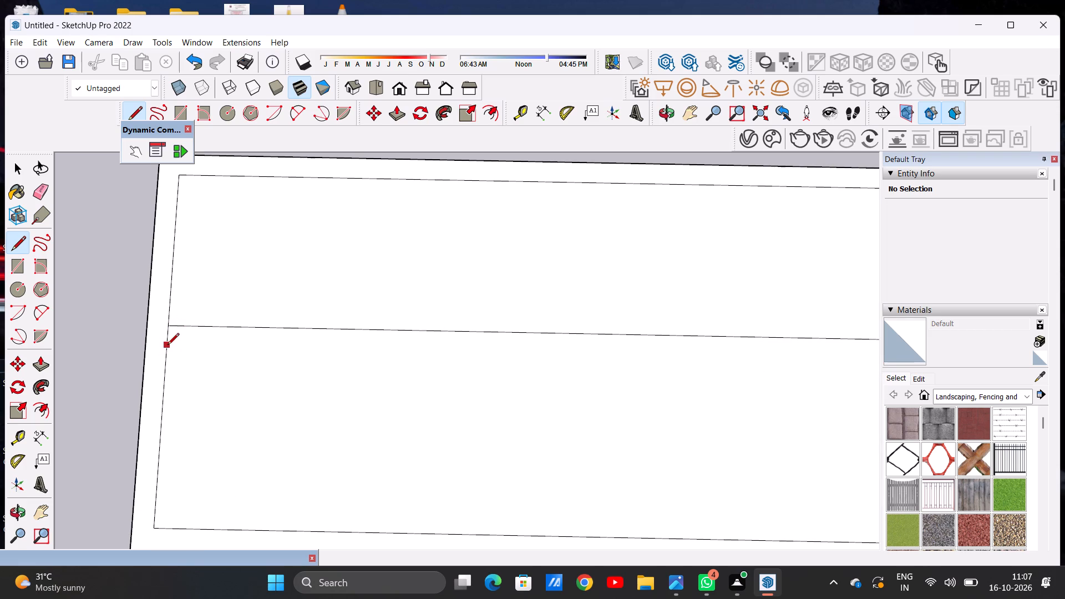
pyautogui.click(168, 343)
pyautogui.scroll(-7, 222, 343)
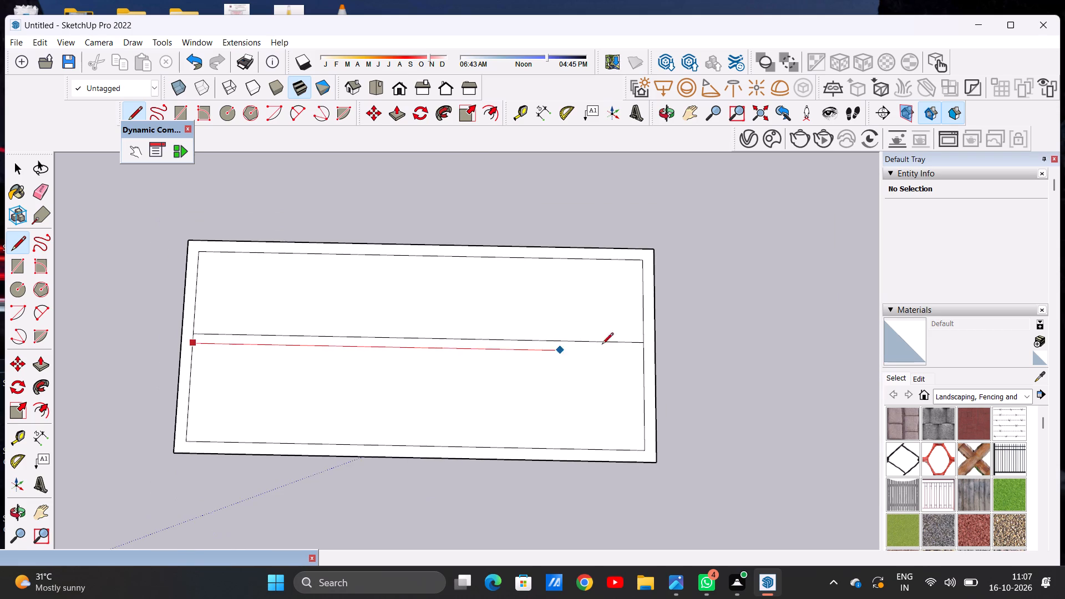
pyautogui.scroll(6, 636, 345)
pyautogui.click(651, 357)
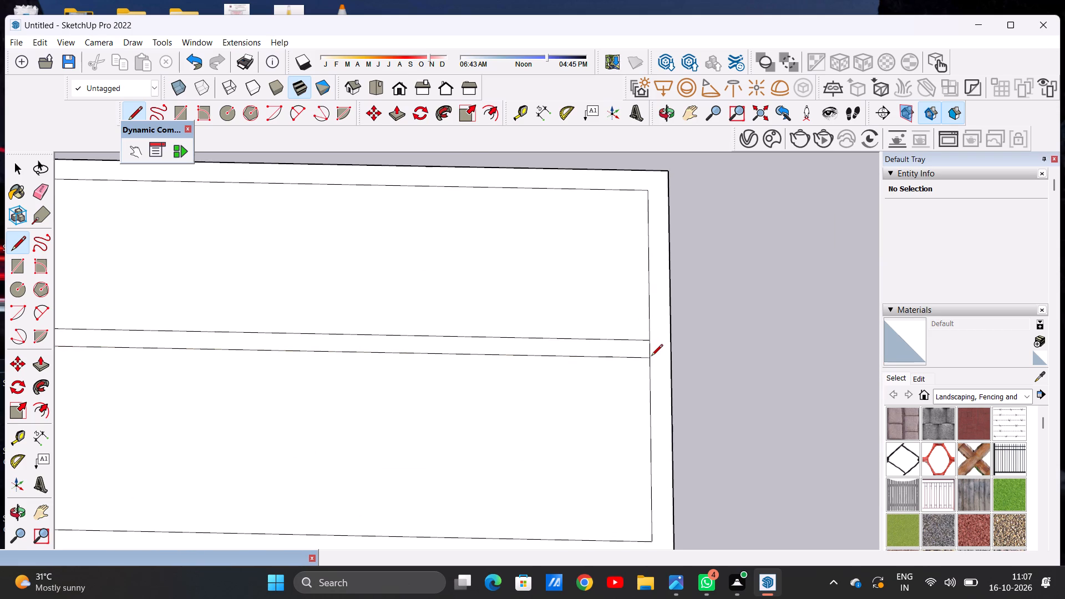
pyautogui.press('space')
pyautogui.scroll(-19, 617, 357)
pyautogui.scroll(5, 561, 353)
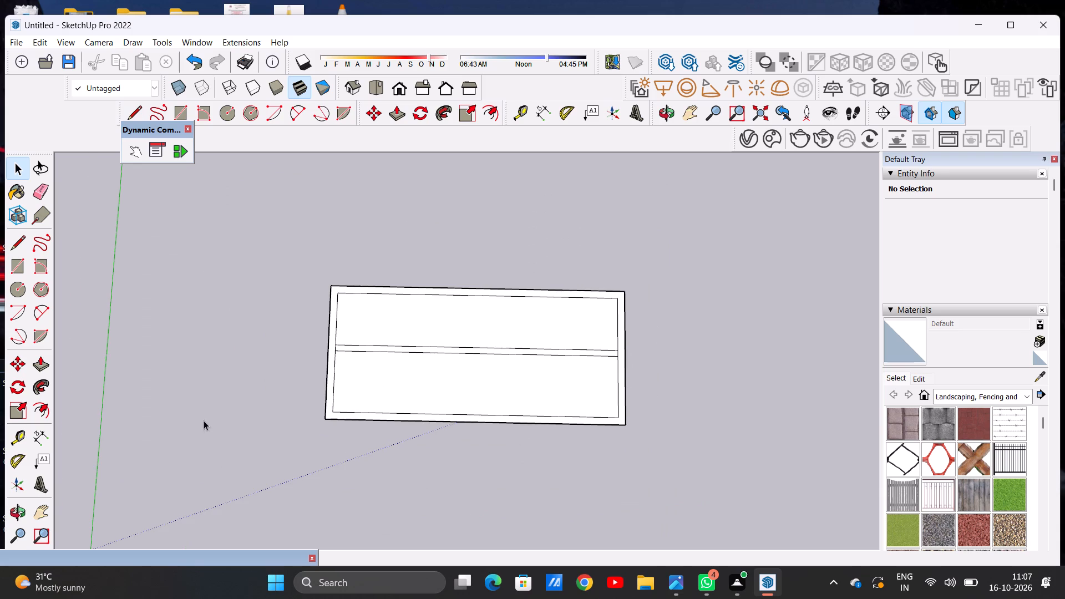
# Draw a short line along the red axis from the inset rectangle's front-left corner across the border to the slab's outer edge.
pyautogui.scroll(-2, 230, 424)
pyautogui.scroll(1, 290, 431)
pyautogui.scroll(-1, 290, 431)
pyautogui.scroll(9, 290, 431)
pyautogui.press('l')
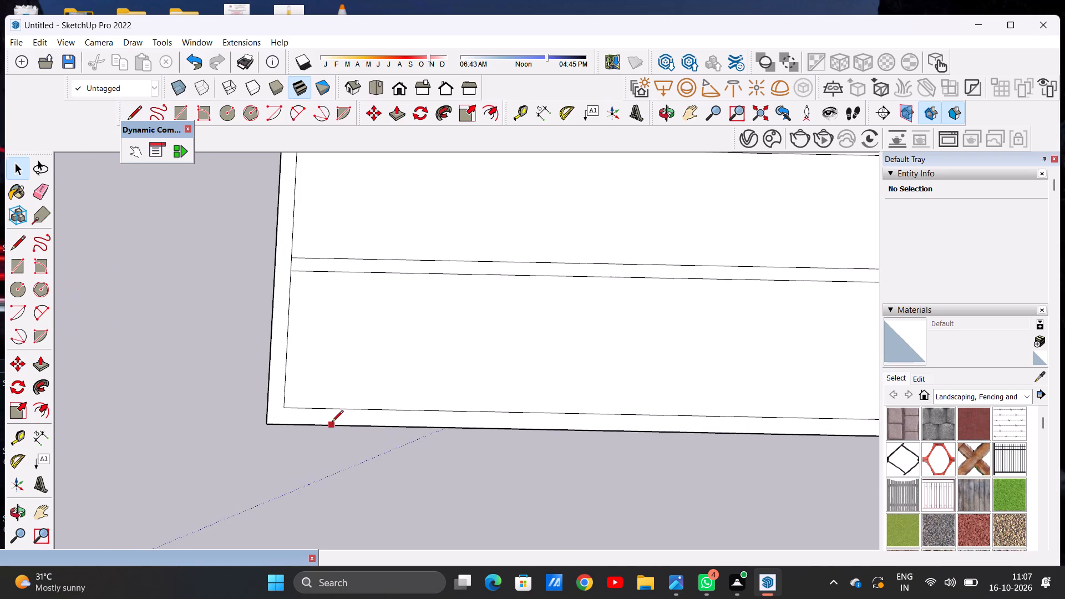
pyautogui.scroll(7, 296, 418)
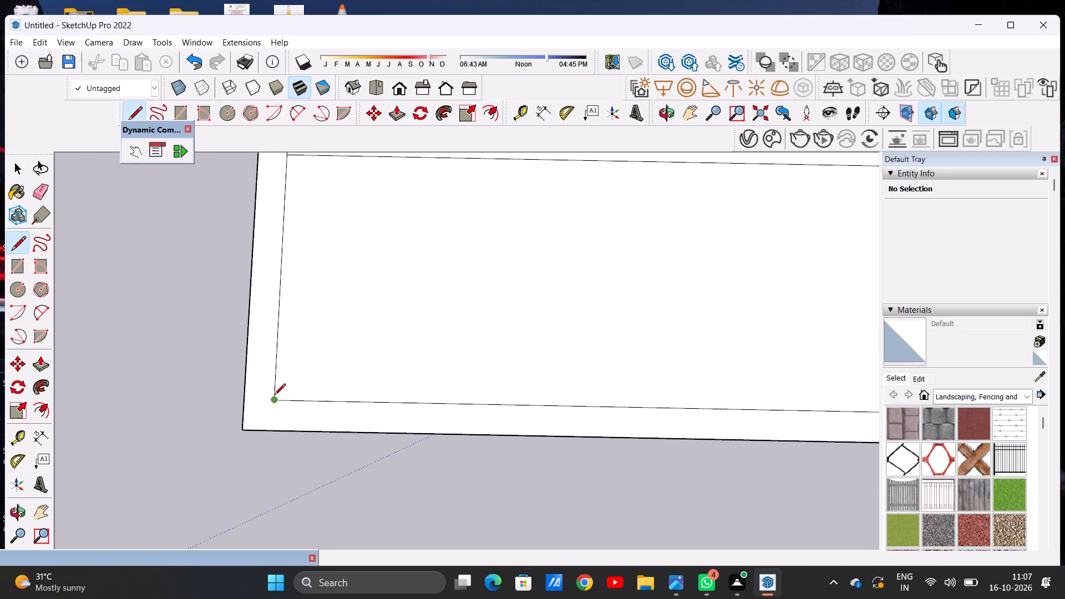
pyautogui.click(274, 396)
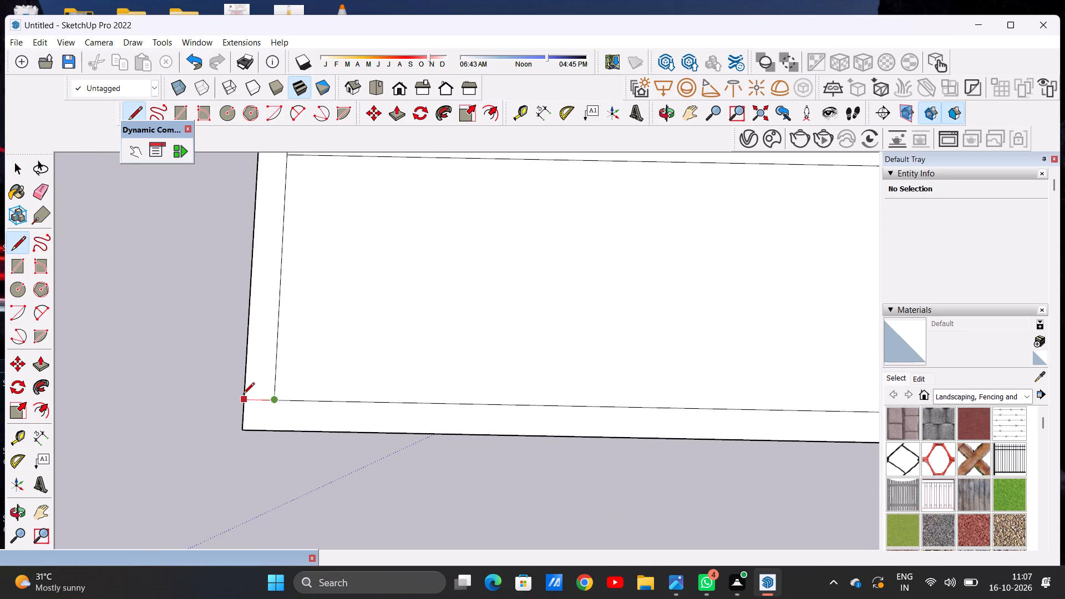
pyautogui.click(243, 395)
# Draw a matching short line from the inset rectangle's front-right corner across the border to the slab's outer edge.
pyautogui.scroll(-15, 296, 417)
pyautogui.scroll(10, 271, 402)
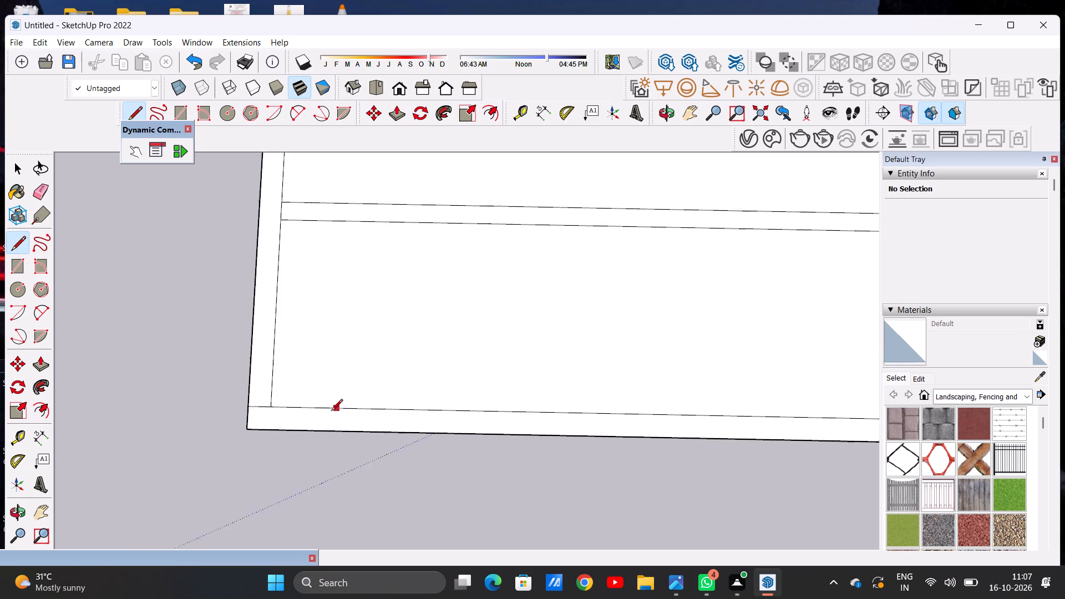
pyautogui.scroll(8, 331, 412)
pyautogui.scroll(-1, 249, 419)
pyautogui.scroll(20, 249, 419)
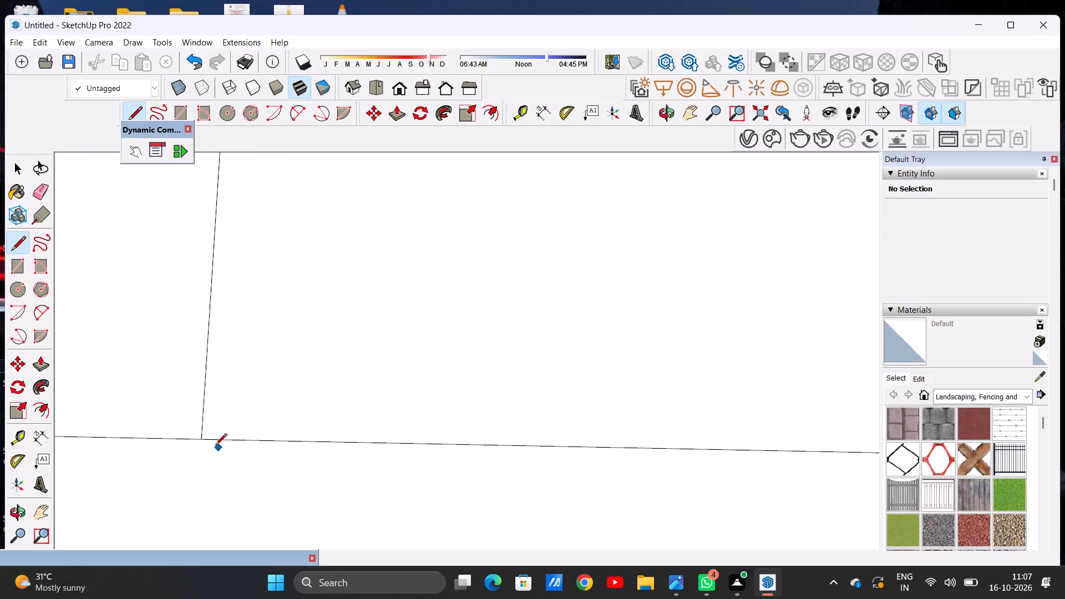
pyautogui.scroll(14, 206, 439)
pyautogui.scroll(-14, 420, 463)
pyautogui.scroll(1, 405, 425)
pyautogui.scroll(-20, 379, 424)
pyautogui.scroll(-4, 379, 424)
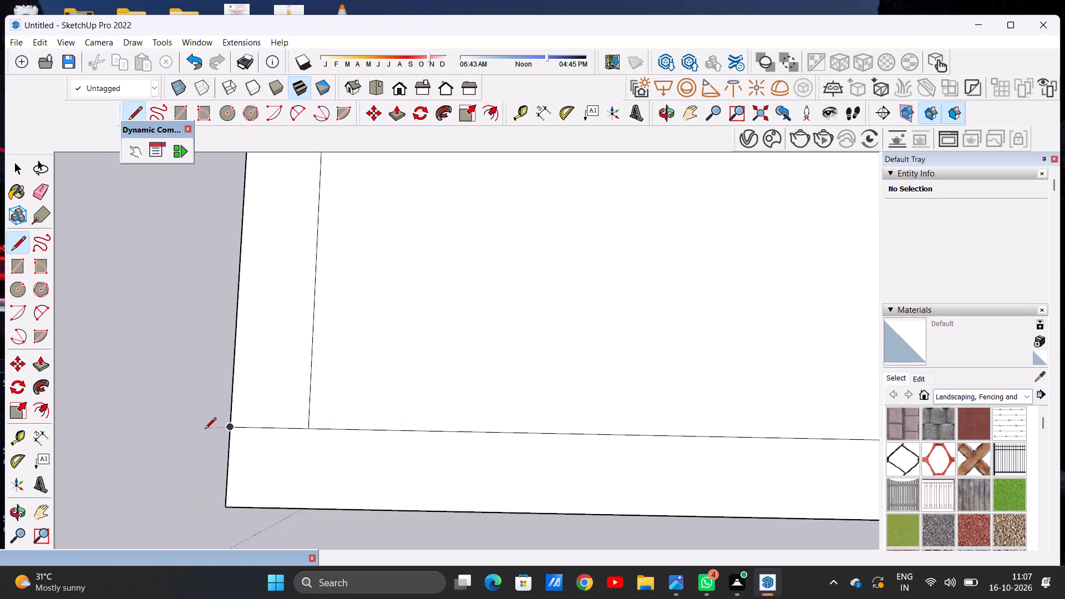
pyautogui.scroll(-20, 205, 430)
pyautogui.scroll(-4, 205, 430)
pyautogui.scroll(6, 467, 441)
pyautogui.scroll(6, 592, 429)
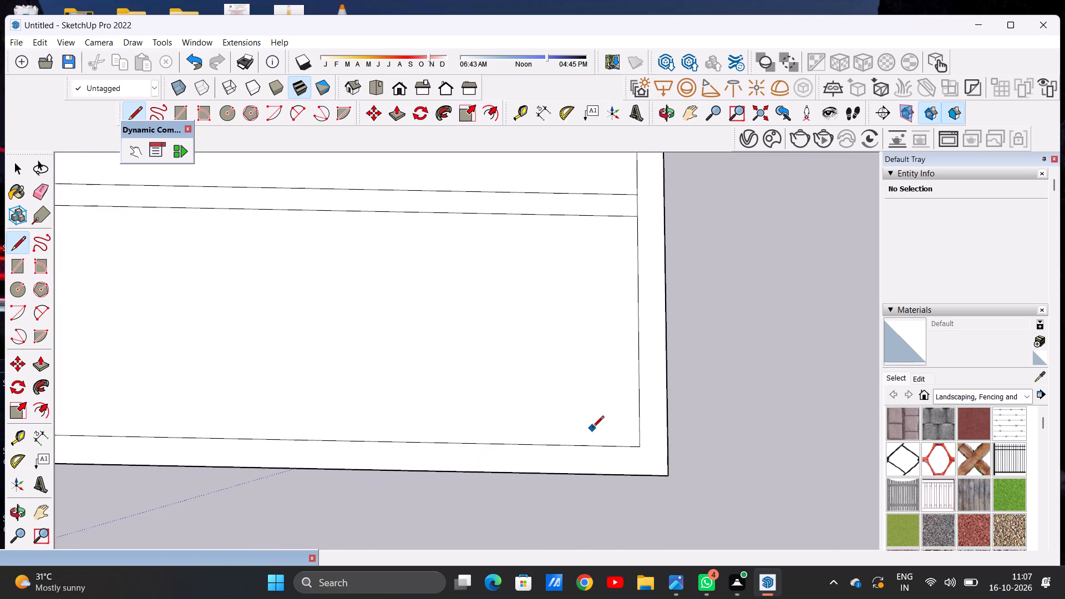
pyautogui.scroll(2, 592, 428)
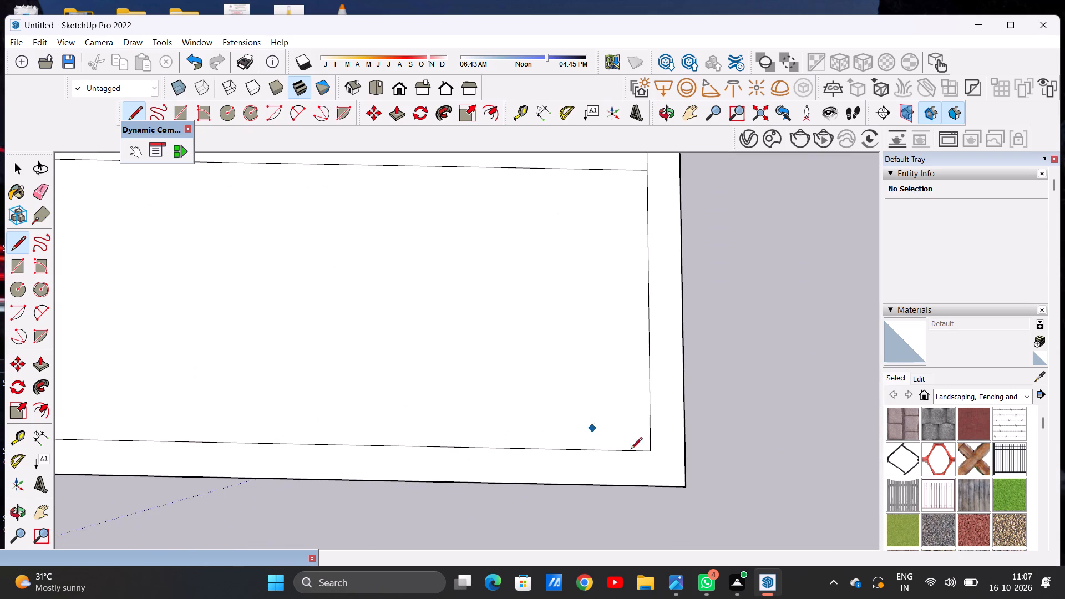
pyautogui.scroll(8, 656, 460)
pyautogui.click(647, 444)
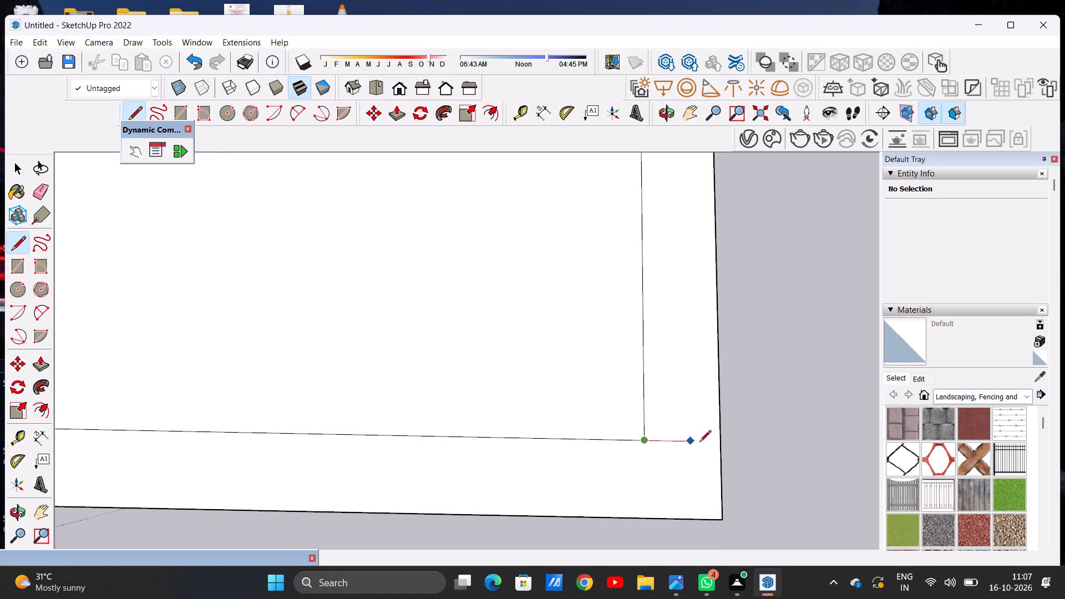
pyautogui.click(719, 444)
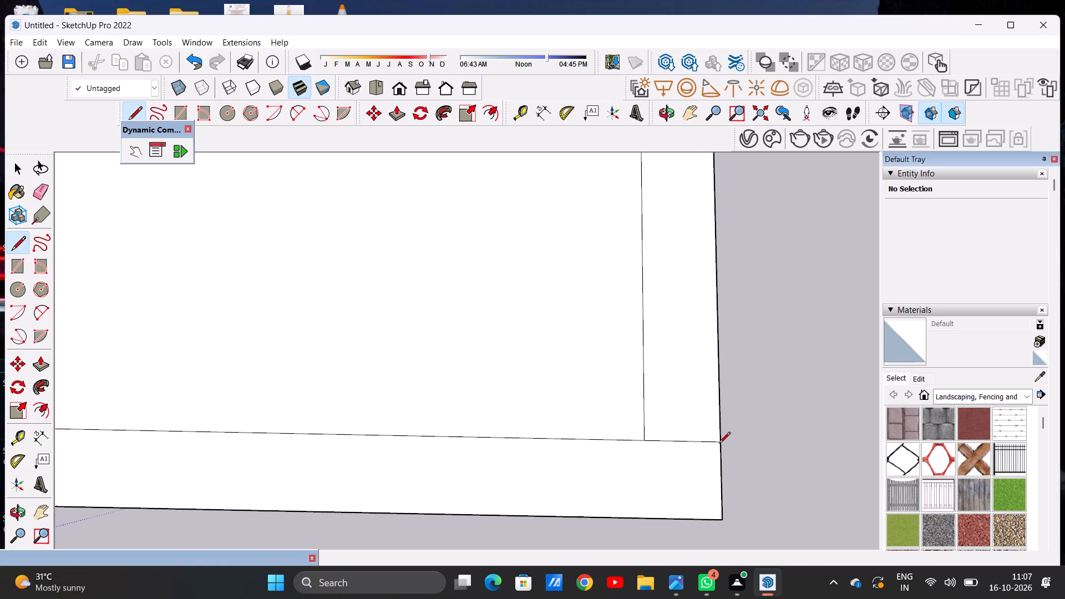
pyautogui.press('space')
# Extend the dividing strip's front line from its left end across the border to the slab's outer edge.
pyautogui.scroll(-20, 528, 463)
pyautogui.scroll(-7, 528, 463)
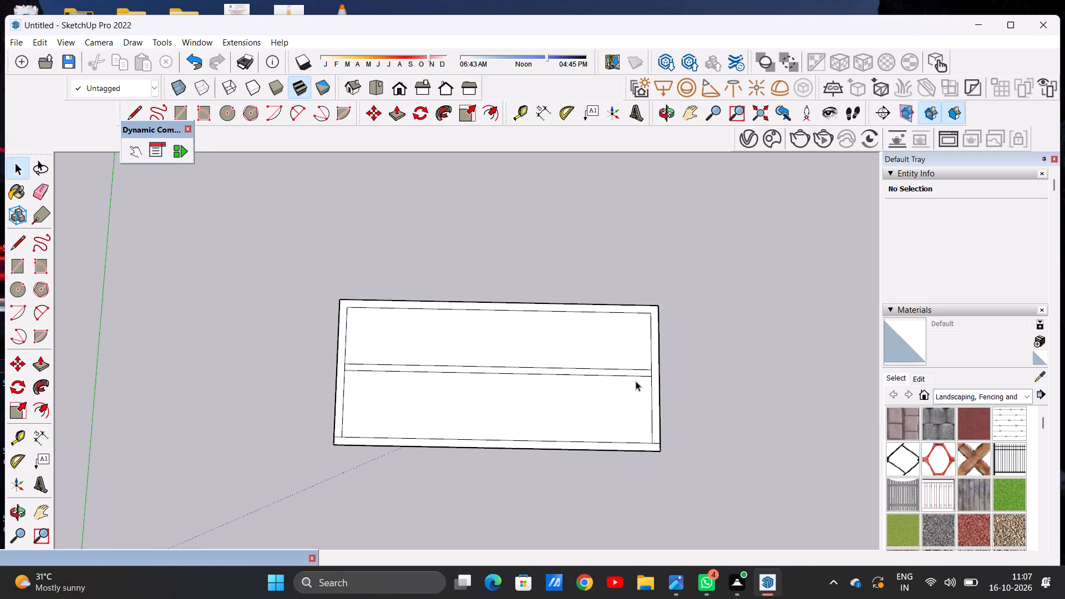
pyautogui.scroll(7, 636, 380)
pyautogui.scroll(-2, 656, 387)
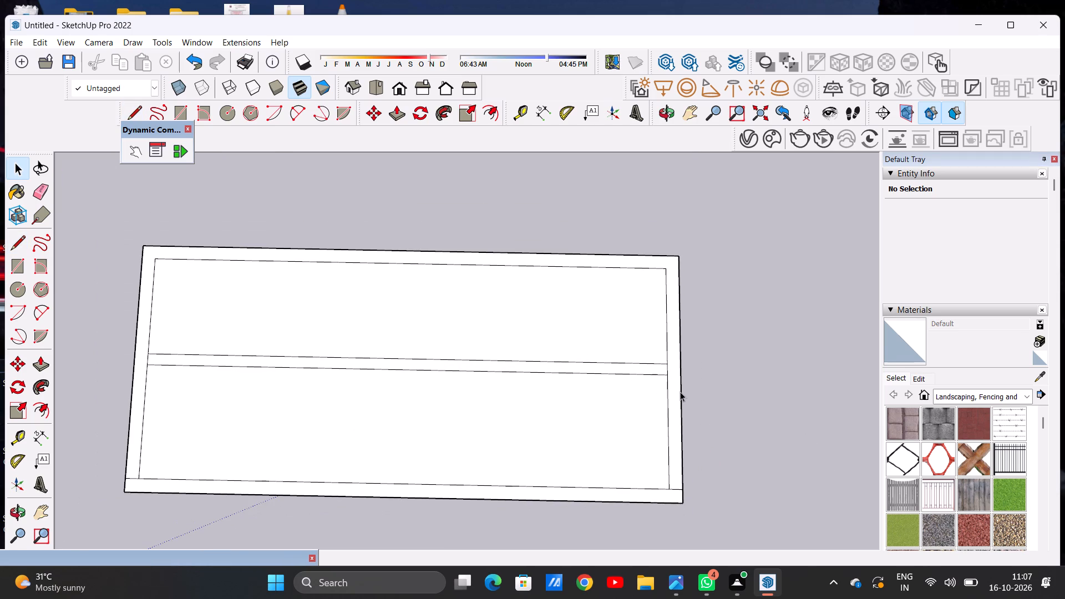
pyautogui.scroll(-2, 680, 392)
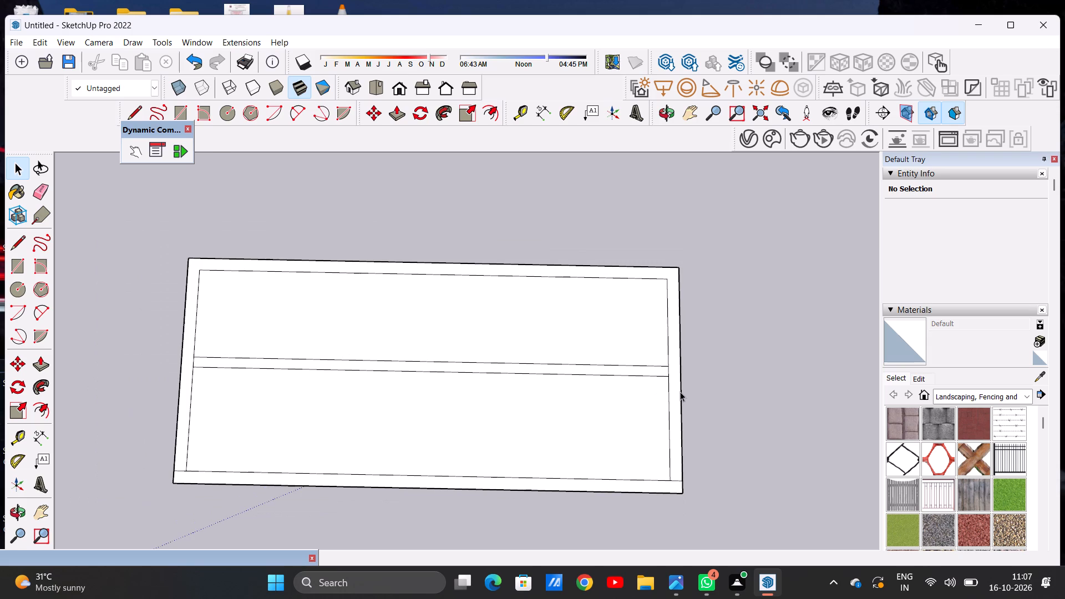
pyautogui.scroll(3, 279, 352)
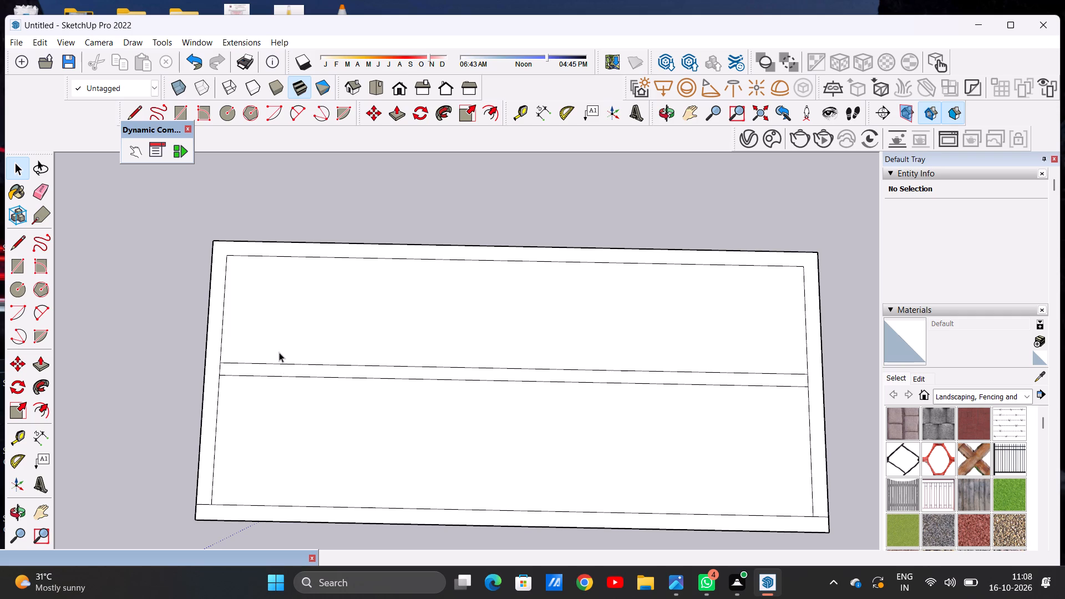
pyautogui.scroll(-16, 275, 359)
pyautogui.scroll(4, 229, 395)
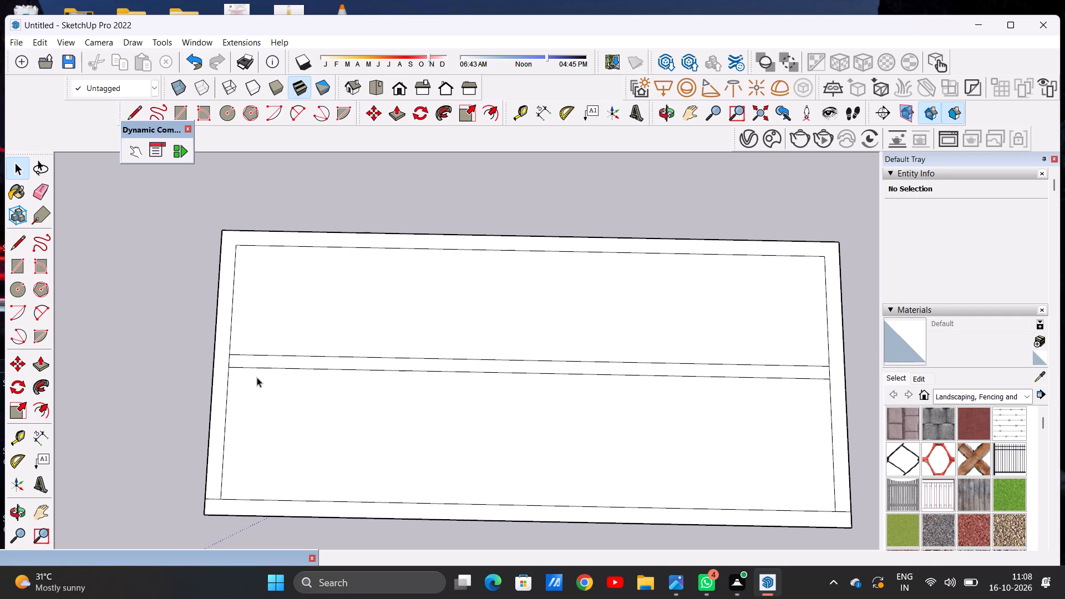
pyautogui.scroll(1, 231, 379)
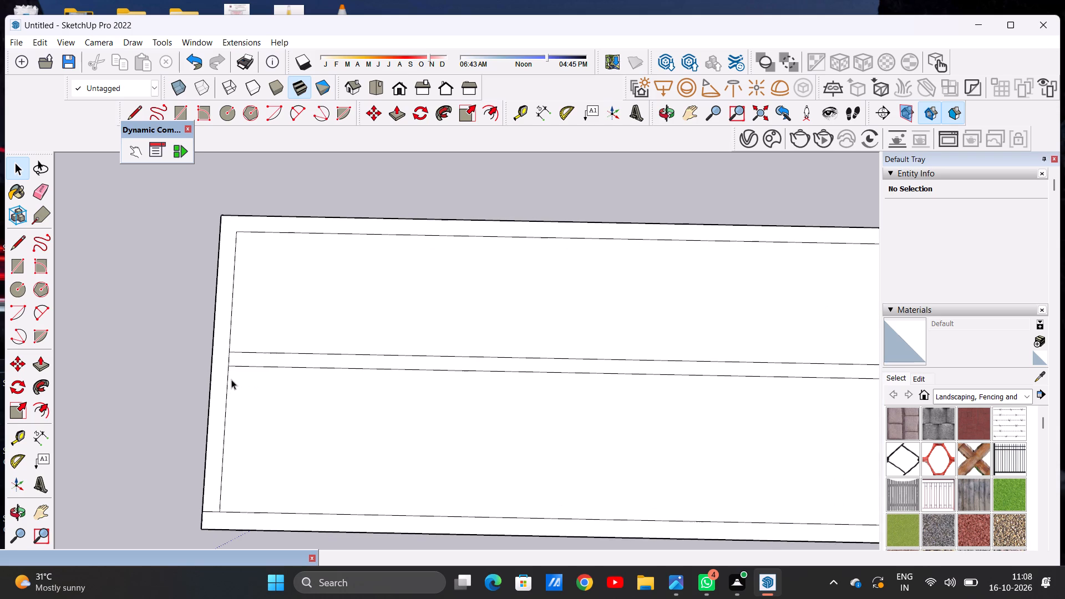
pyautogui.press('l')
pyautogui.scroll(15, 187, 333)
pyautogui.scroll(-1, 276, 380)
pyautogui.scroll(2, 276, 380)
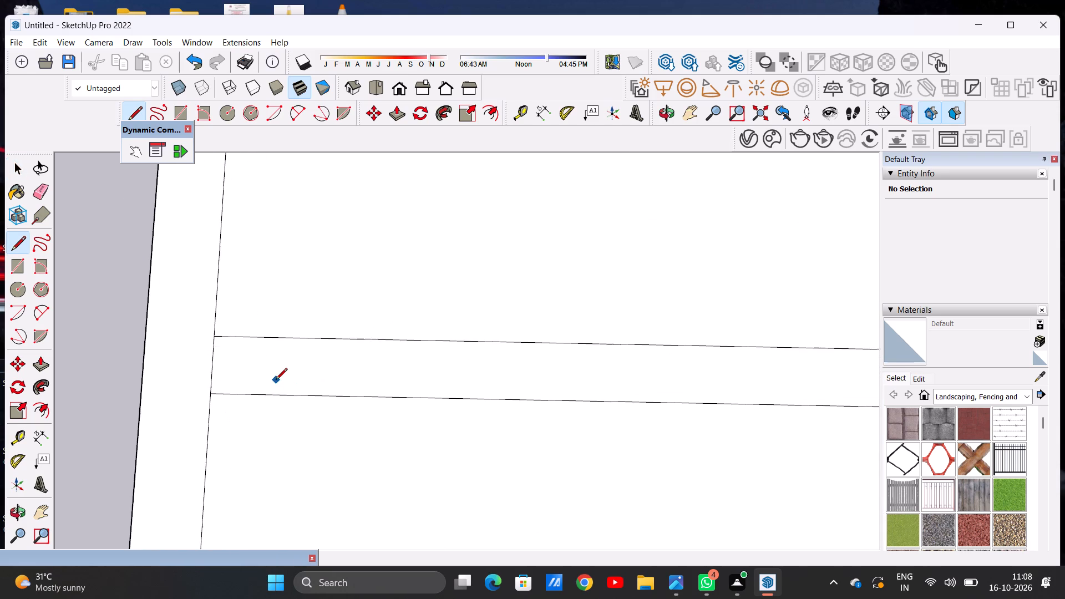
pyautogui.scroll(1, 276, 380)
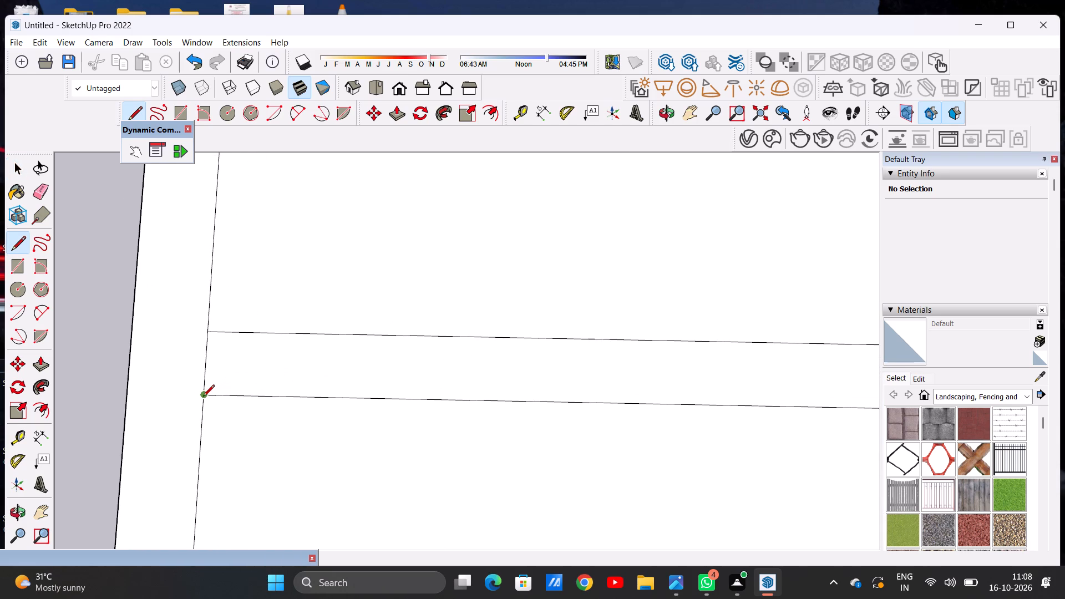
pyautogui.click(203, 397)
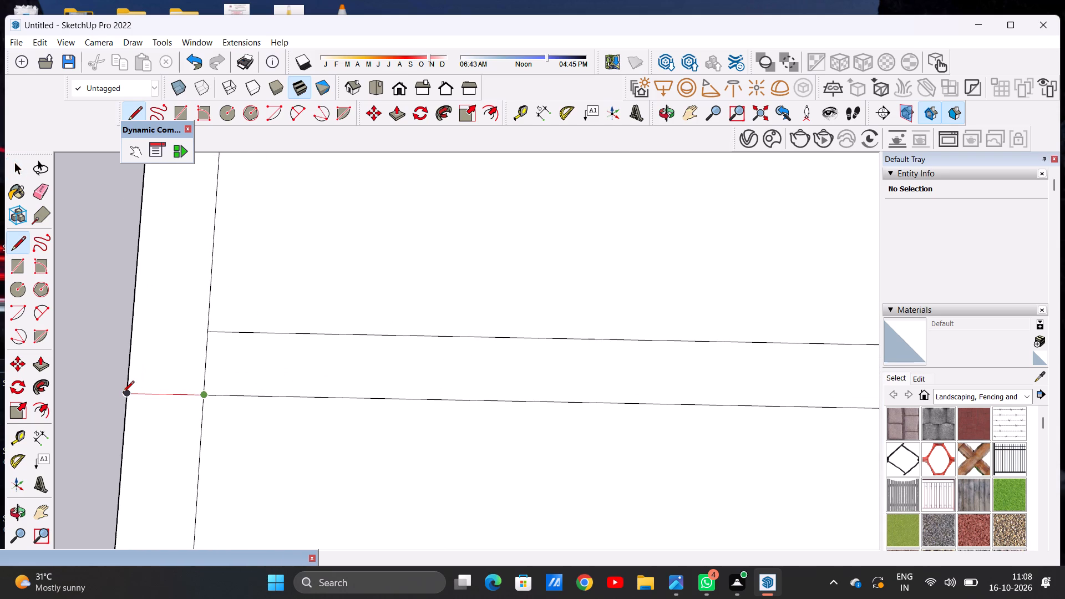
pyautogui.click(130, 392)
# Extend the dividing strip's front line from its right end across the border to the slab's opposite outer edge.
pyautogui.scroll(-17, 314, 374)
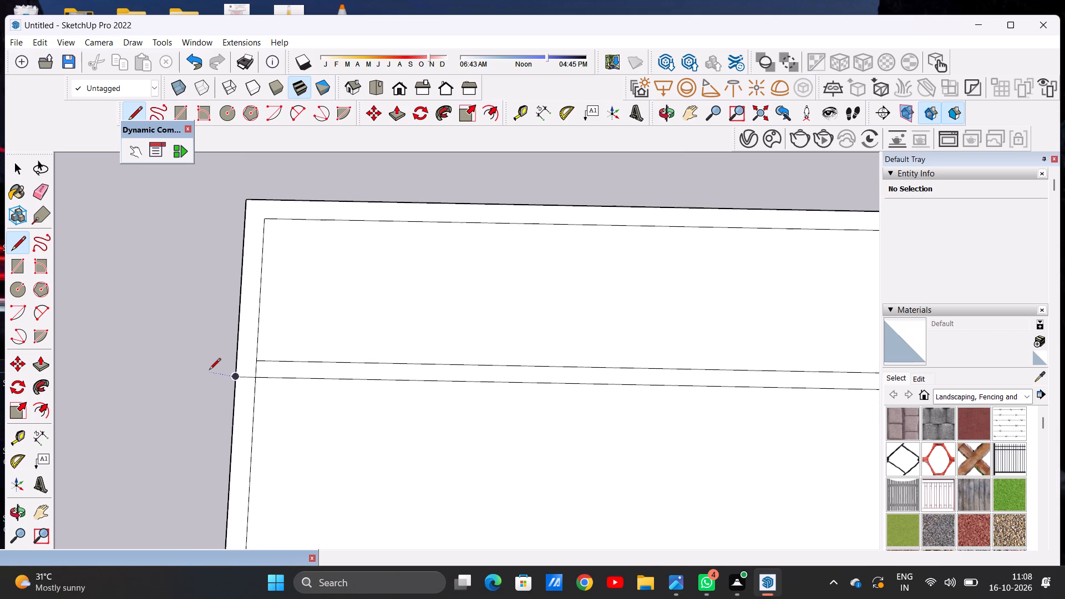
pyautogui.scroll(-8, 209, 370)
pyautogui.scroll(19, 607, 395)
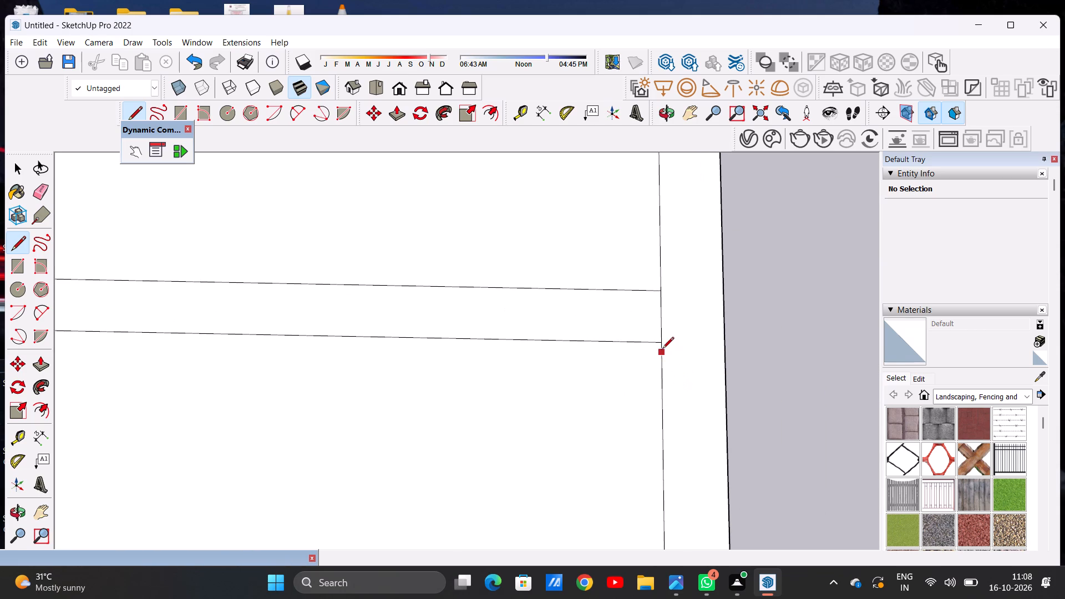
pyautogui.click(658, 343)
pyautogui.click(724, 343)
pyautogui.press('space')
# Push/Pull the U-shaped border face around the rear half of the slab upward by 10' to form walls.
pyautogui.scroll(-20, 703, 404)
pyautogui.scroll(-11, 703, 404)
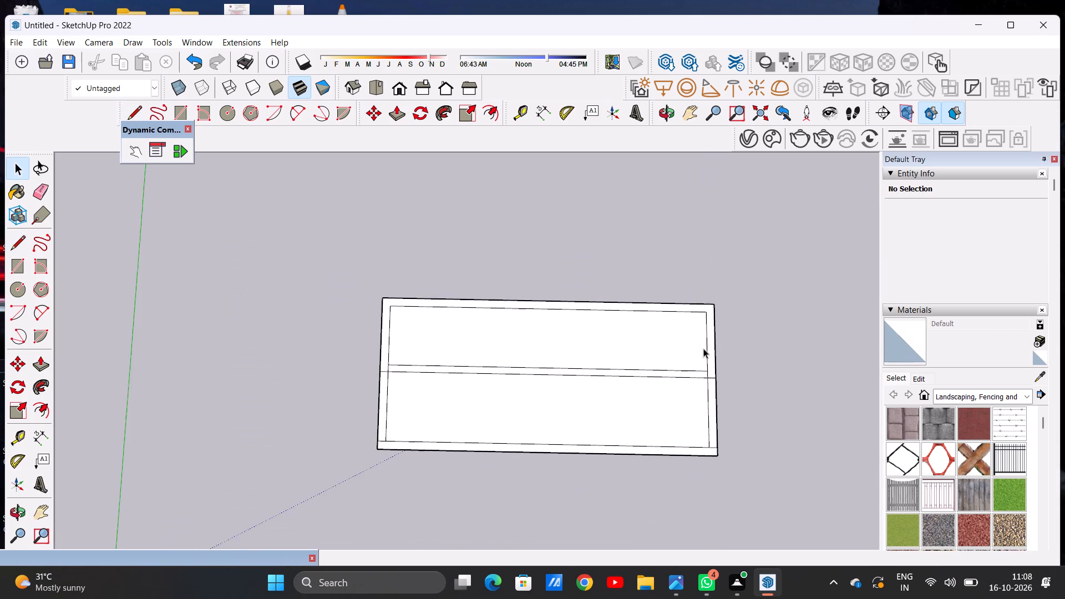
pyautogui.moveTo(719, 468); pyautogui.dragTo(697, 352, button='middle')
pyautogui.moveTo(632, 455); pyautogui.dragTo(662, 427, button='middle')
pyautogui.scroll(8, 724, 378)
pyautogui.moveTo(708, 378); pyautogui.dragTo(670, 395, button='middle')
pyautogui.scroll(2, 715, 387)
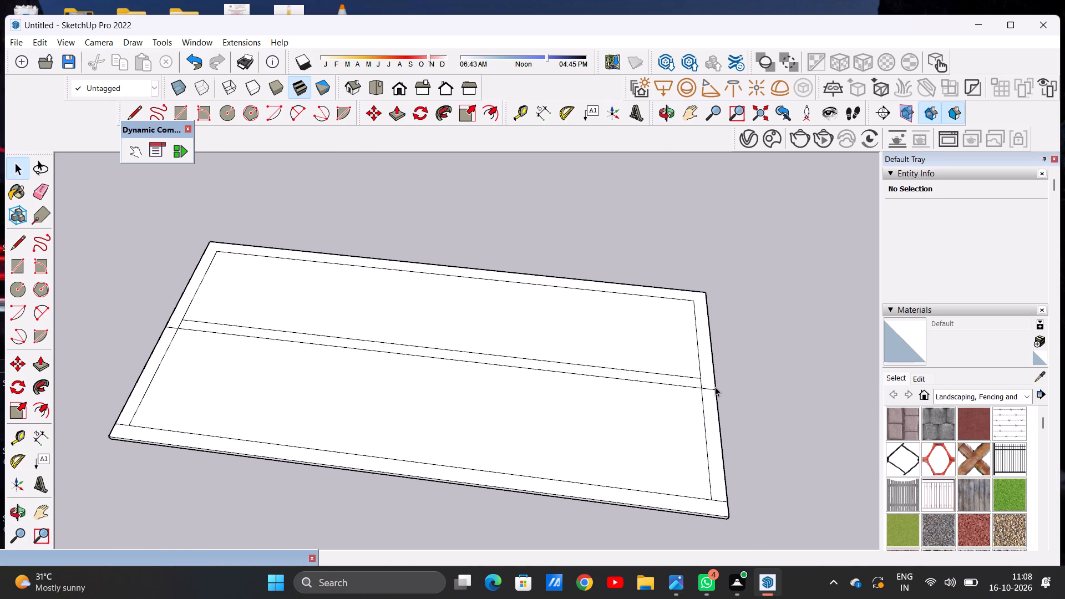
pyautogui.press('p')
pyautogui.scroll(4, 722, 362)
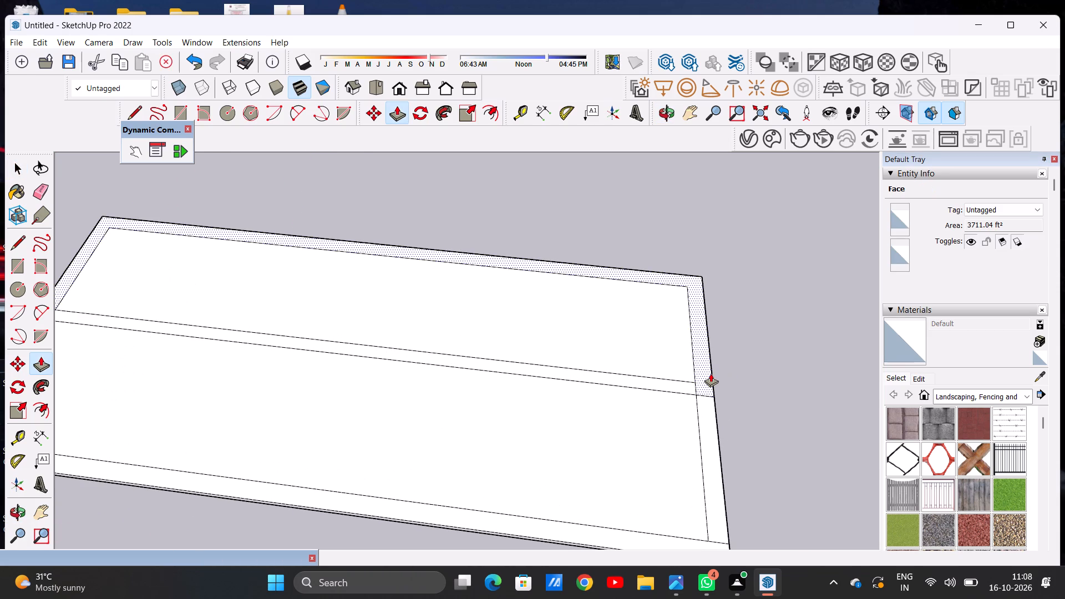
pyautogui.click(711, 373)
pyautogui.scroll(-4, 715, 271)
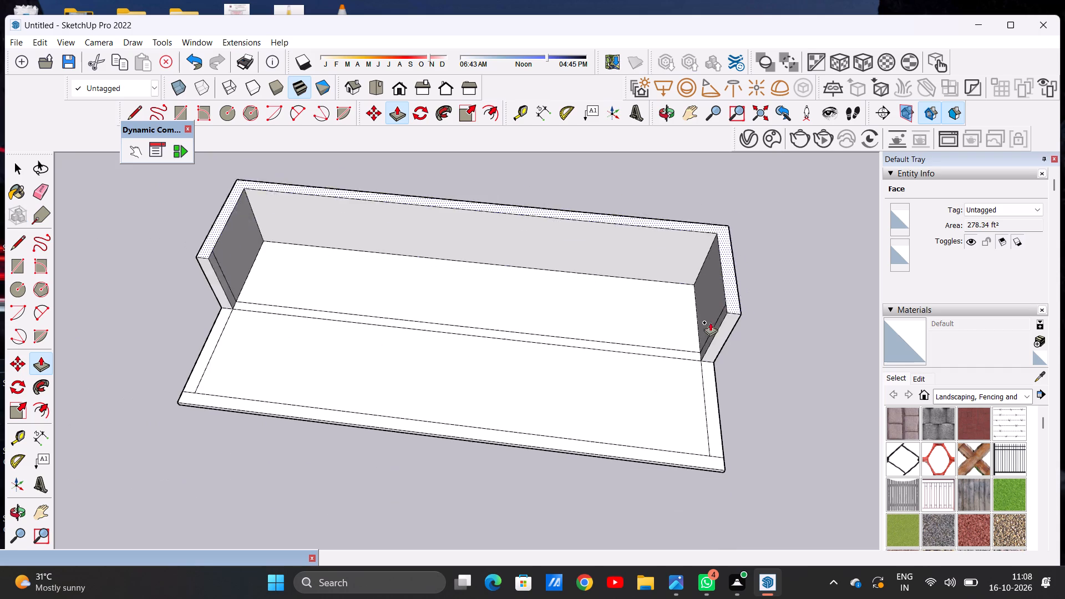
pyautogui.moveTo(715, 337); pyautogui.dragTo(732, 243, button='middle')
pyautogui.scroll(-12, 699, 302)
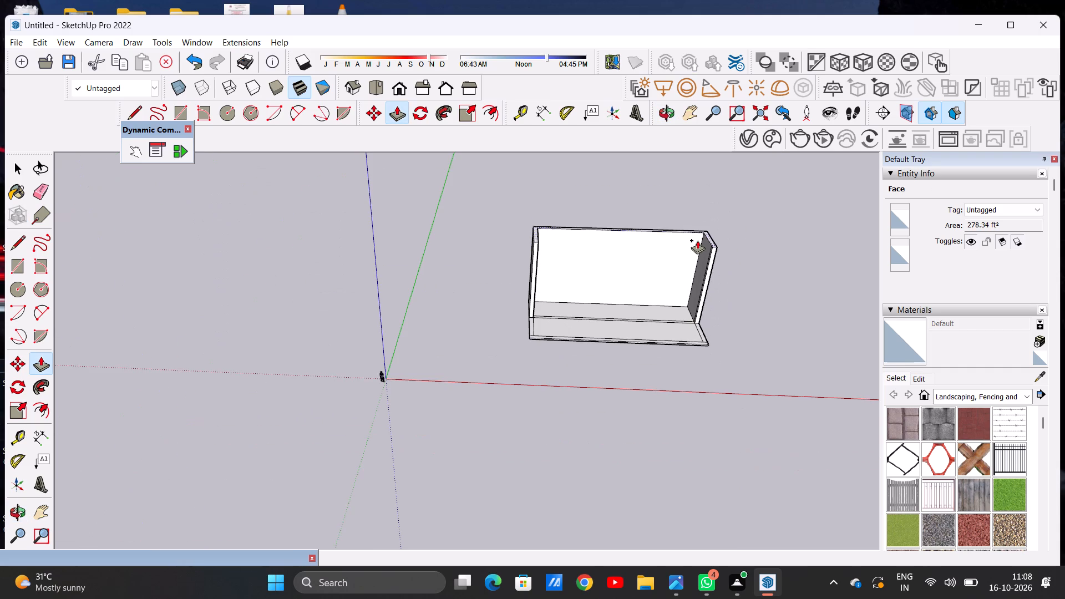
pyautogui.write("10'")
pyautogui.press('Return')
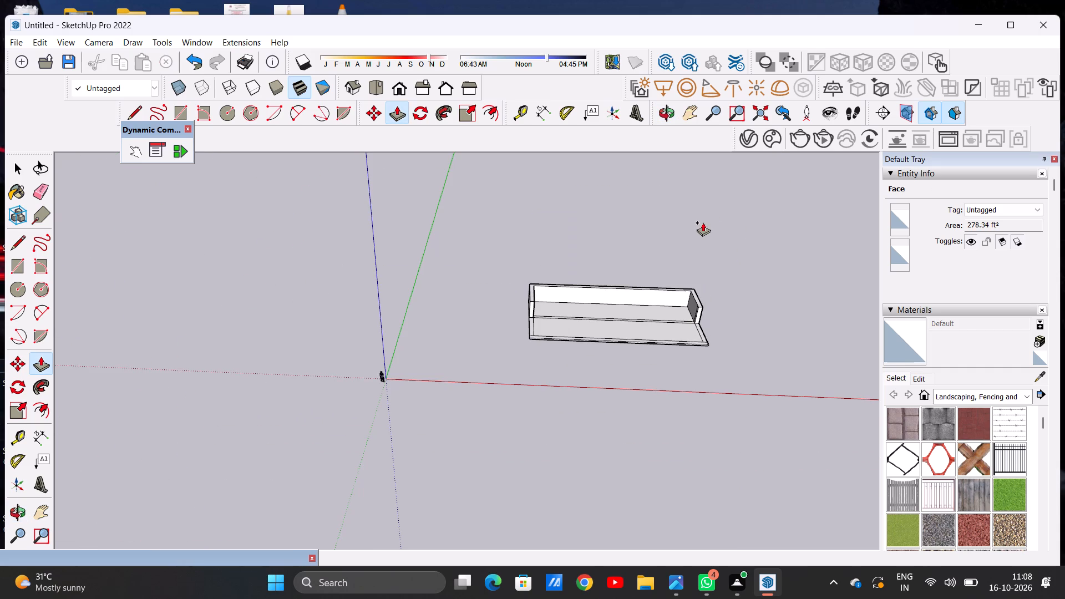
pyautogui.press('space')
# Examine the raised U-shaped walls and the open front half of the slab from above and from several angles.
pyautogui.scroll(8, 754, 241)
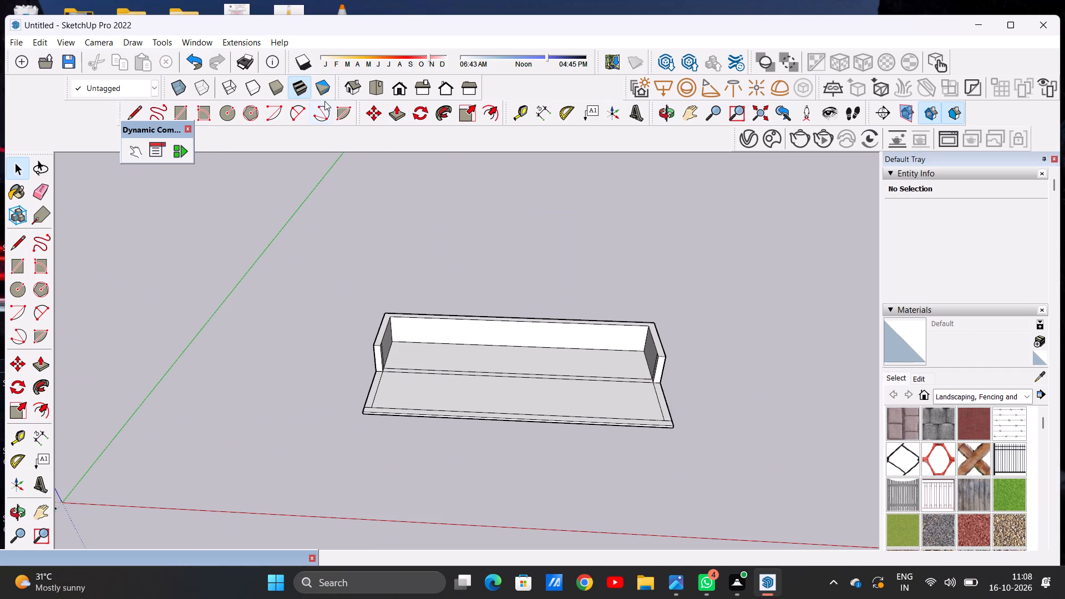
pyautogui.click(374, 83)
pyautogui.click(400, 86)
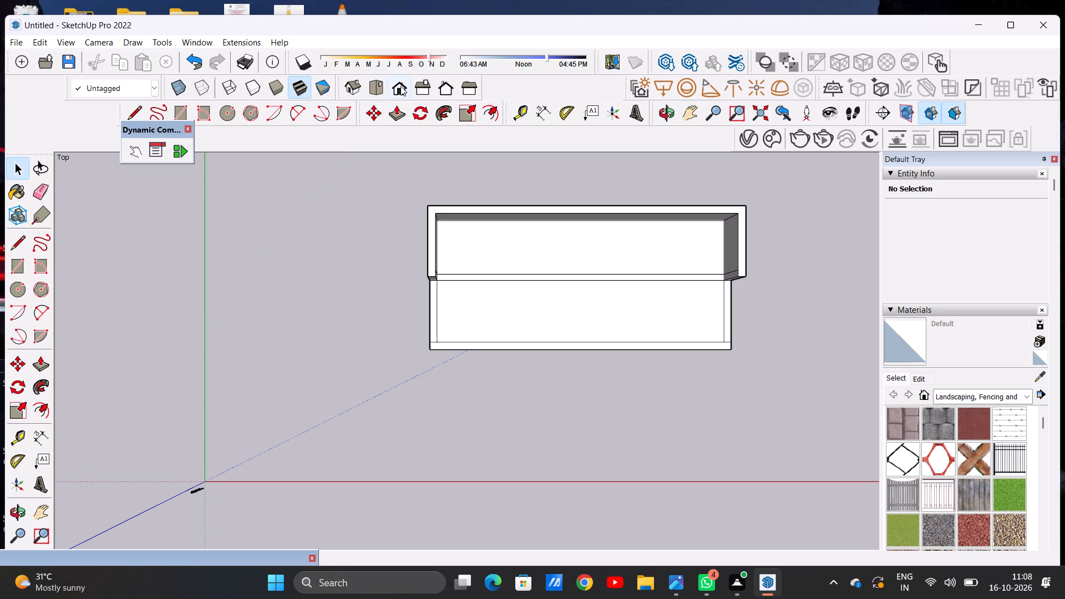
pyautogui.scroll(3, 677, 349)
pyautogui.scroll(-2, 677, 344)
pyautogui.moveTo(520, 259); pyautogui.dragTo(555, 469, button='middle')
pyautogui.scroll(5, 248, 322)
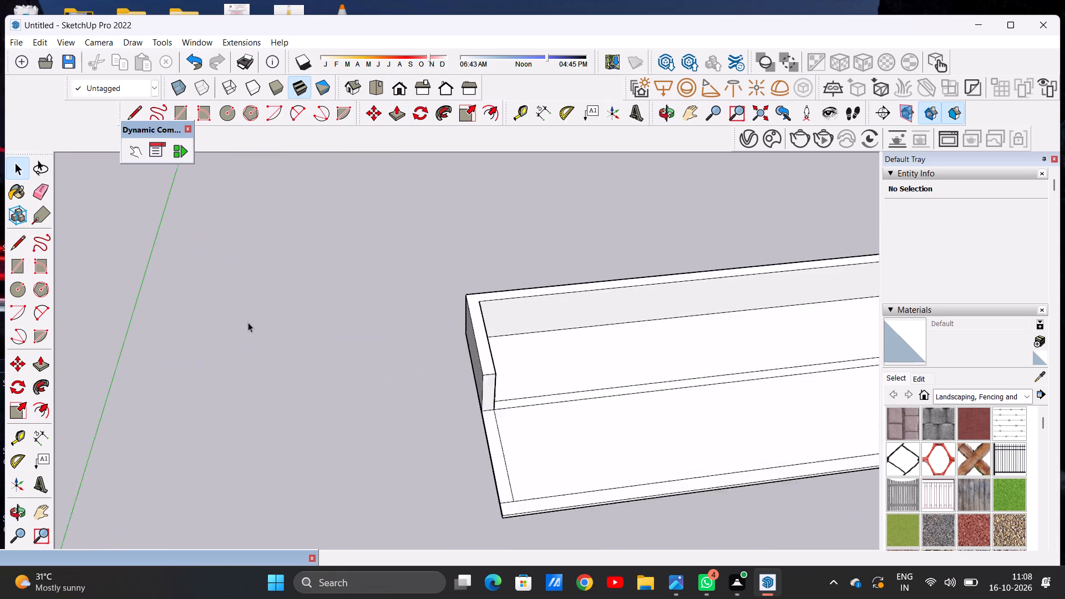
pyautogui.scroll(2, 248, 322)
pyautogui.moveTo(703, 374); pyautogui.dragTo(585, 347, button='middle')
pyautogui.scroll(-13, 298, 291)
pyautogui.moveTo(443, 410); pyautogui.dragTo(562, 411, button='middle')
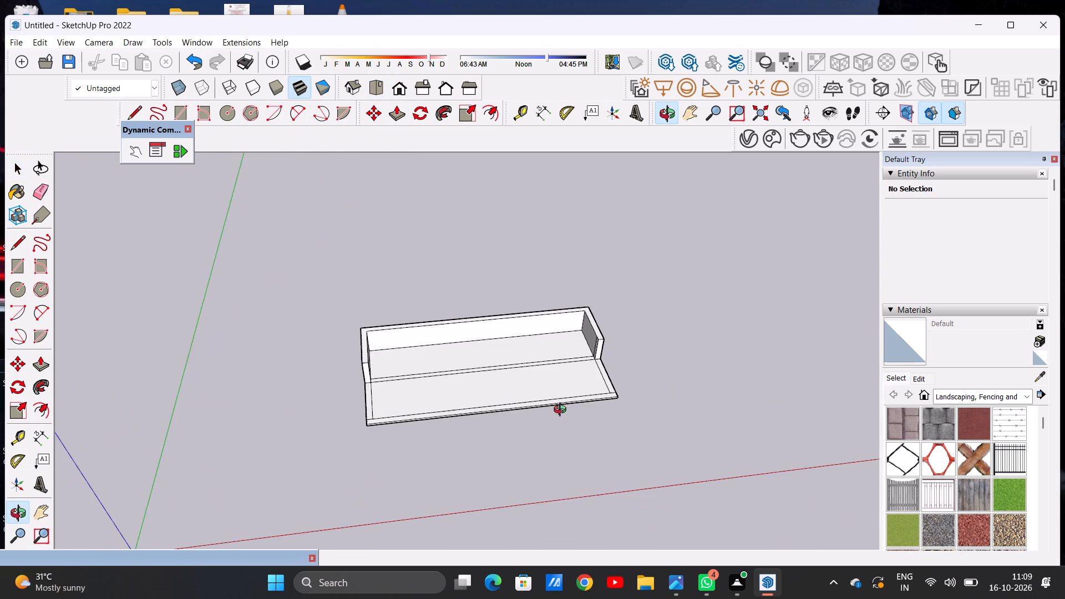
pyautogui.moveTo(562, 411); pyautogui.dragTo(530, 383, button='middle')
pyautogui.scroll(7, 390, 352)
pyautogui.moveTo(667, 442); pyautogui.dragTo(618, 333, button='middle')
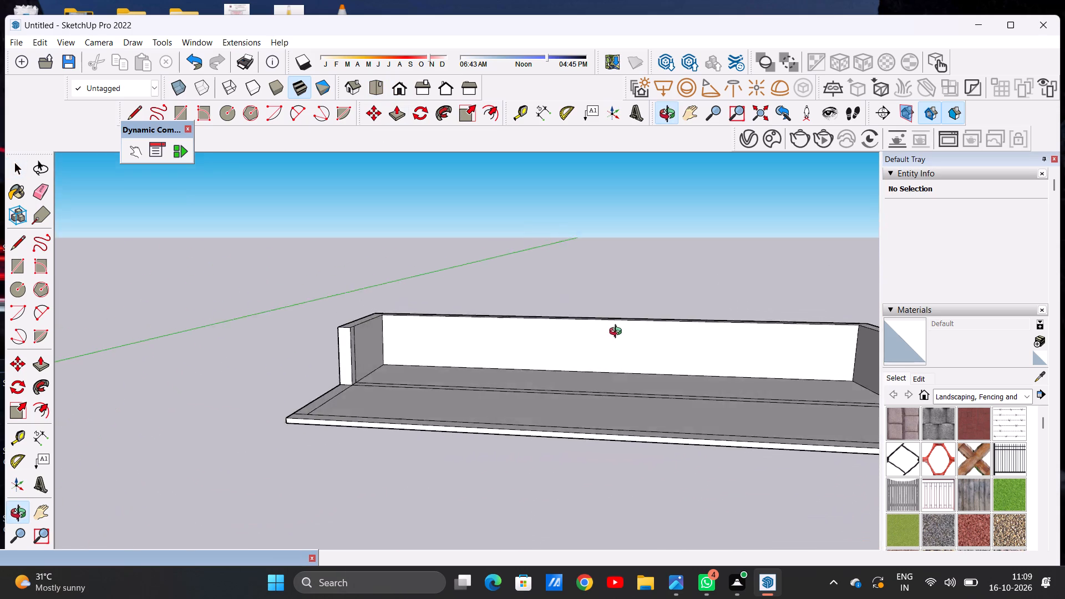
pyautogui.moveTo(618, 333); pyautogui.dragTo(606, 387, button='middle')
pyautogui.scroll(-5, 355, 395)
pyautogui.moveTo(337, 383); pyautogui.dragTo(370, 410, button='middle')
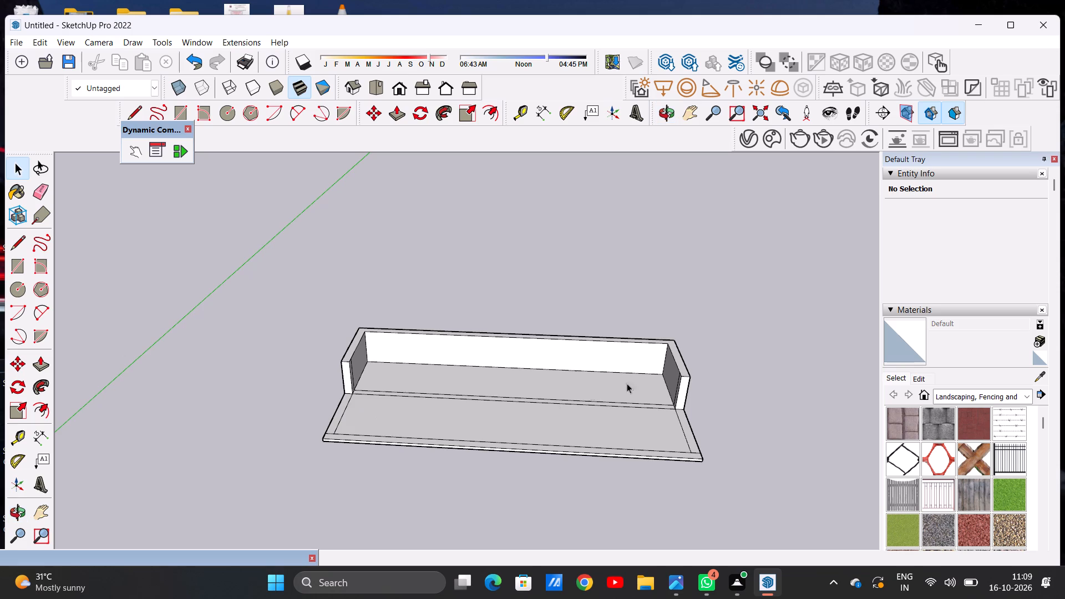
# Push/Pull the top face of the U-shaped walls further upward to make the walls taller.
pyautogui.scroll(6, 647, 378)
pyautogui.press('p')
pyautogui.scroll(3, 732, 364)
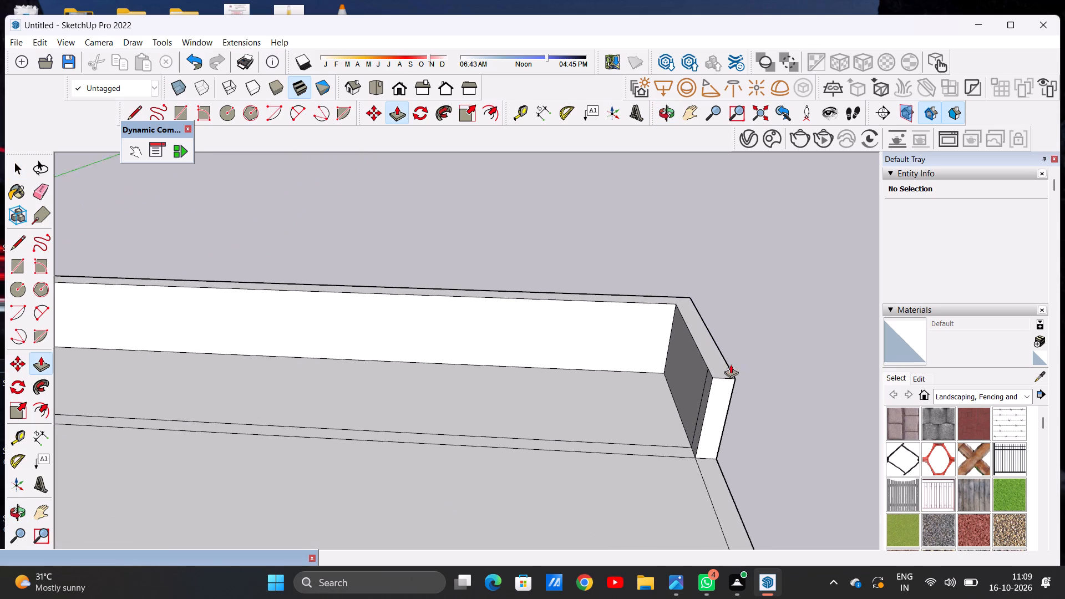
pyautogui.scroll(5, 731, 364)
pyautogui.click(723, 367)
pyautogui.scroll(-17, 745, 286)
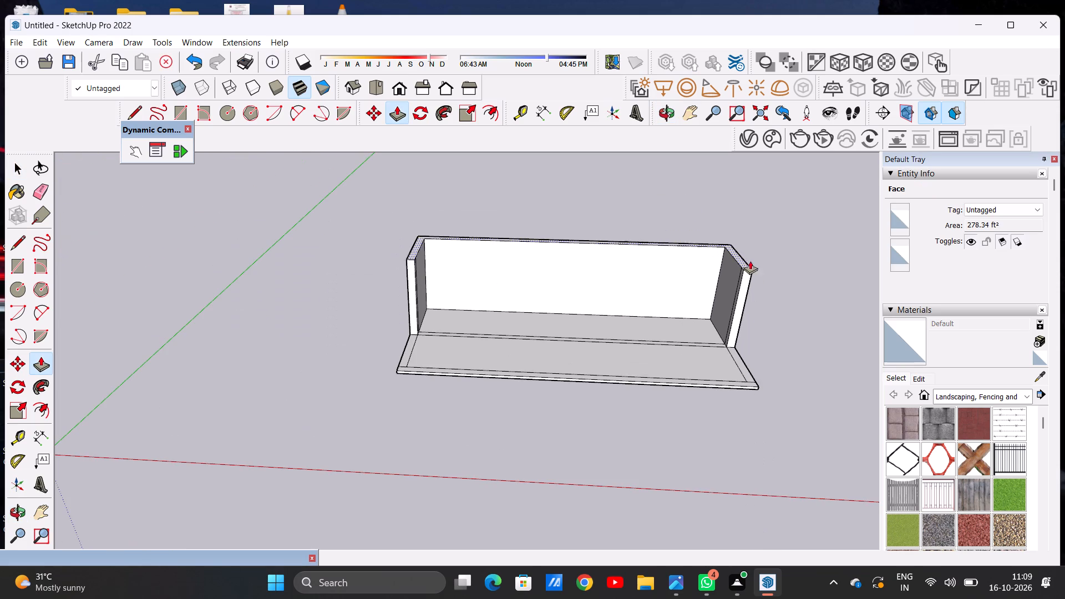
pyautogui.click(752, 253)
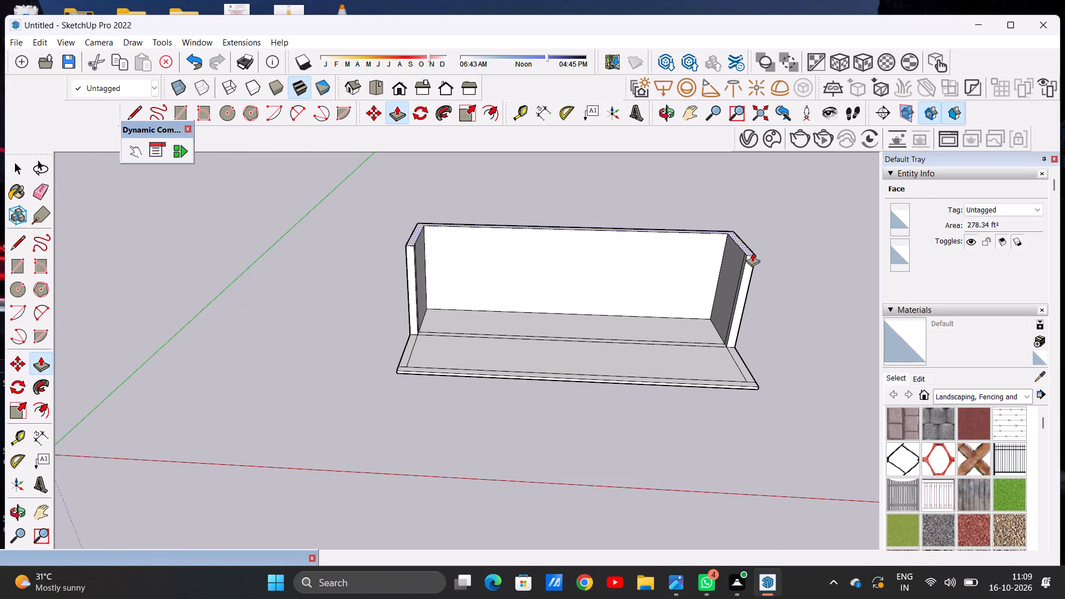
pyautogui.press('space')
# Examine the heightened U-shaped walls from a low front angle and from above.
pyautogui.scroll(-9, 209, 400)
pyautogui.moveTo(312, 382); pyautogui.dragTo(312, 322, button='middle')
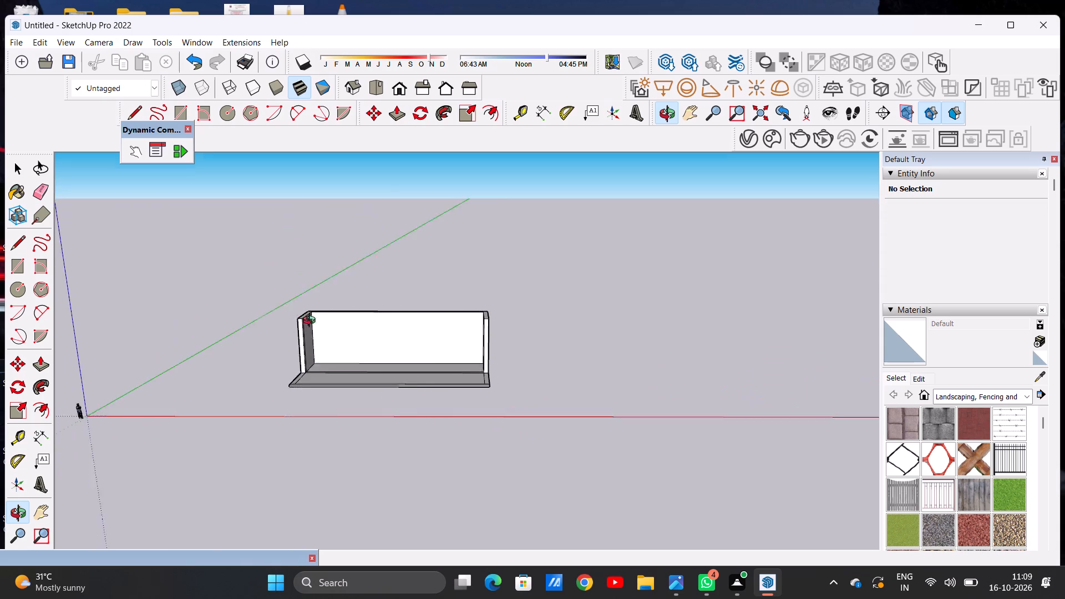
pyautogui.moveTo(312, 322); pyautogui.dragTo(389, 312, button='middle')
pyautogui.scroll(8, 387, 337)
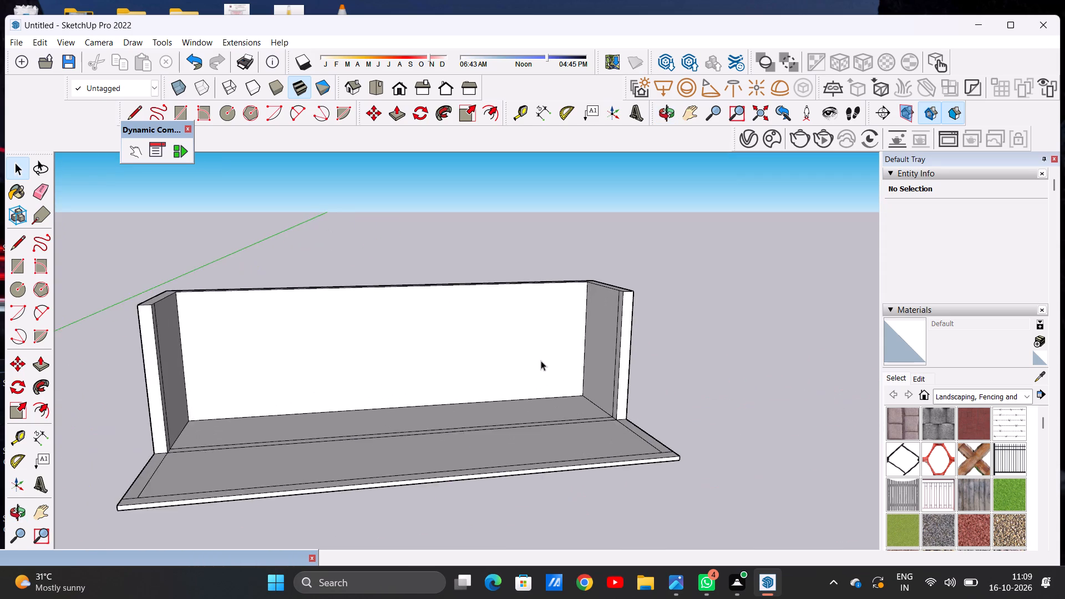
pyautogui.scroll(-7, 637, 368)
pyautogui.moveTo(532, 380); pyautogui.dragTo(493, 525, button='middle')
pyautogui.scroll(8, 523, 338)
pyautogui.scroll(-7, 582, 379)
pyautogui.moveTo(572, 466); pyautogui.dragTo(575, 443, button='middle')
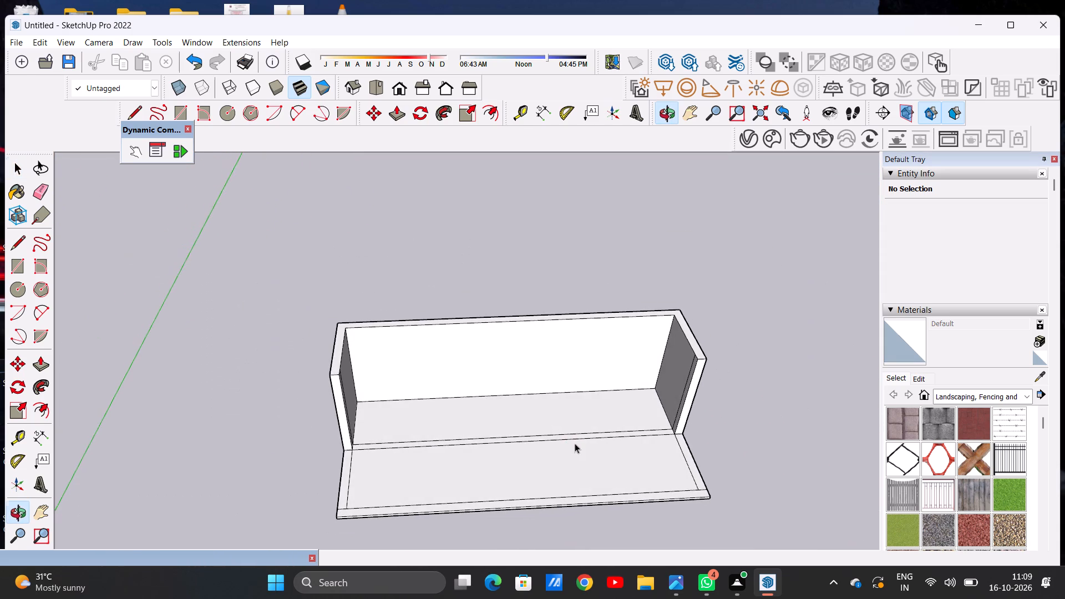
# Push/Pull the dividing strip across the slab upward to the walls' top edge, closing the rear half with a front wall.
pyautogui.scroll(5, 606, 403)
pyautogui.press('p')
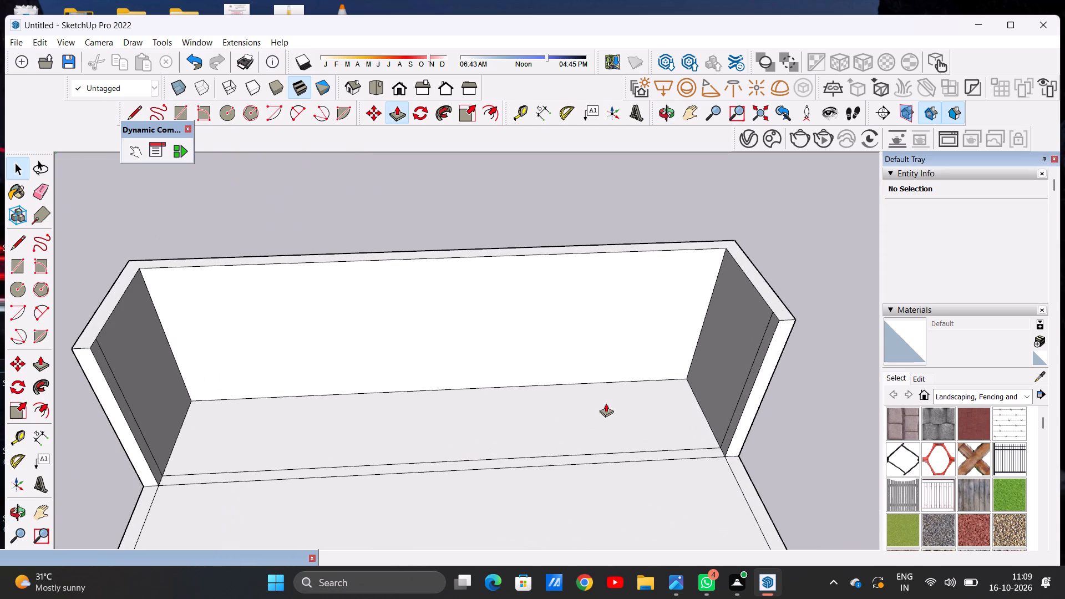
pyautogui.scroll(2, 731, 443)
pyautogui.scroll(-1, 731, 443)
pyautogui.scroll(12, 731, 443)
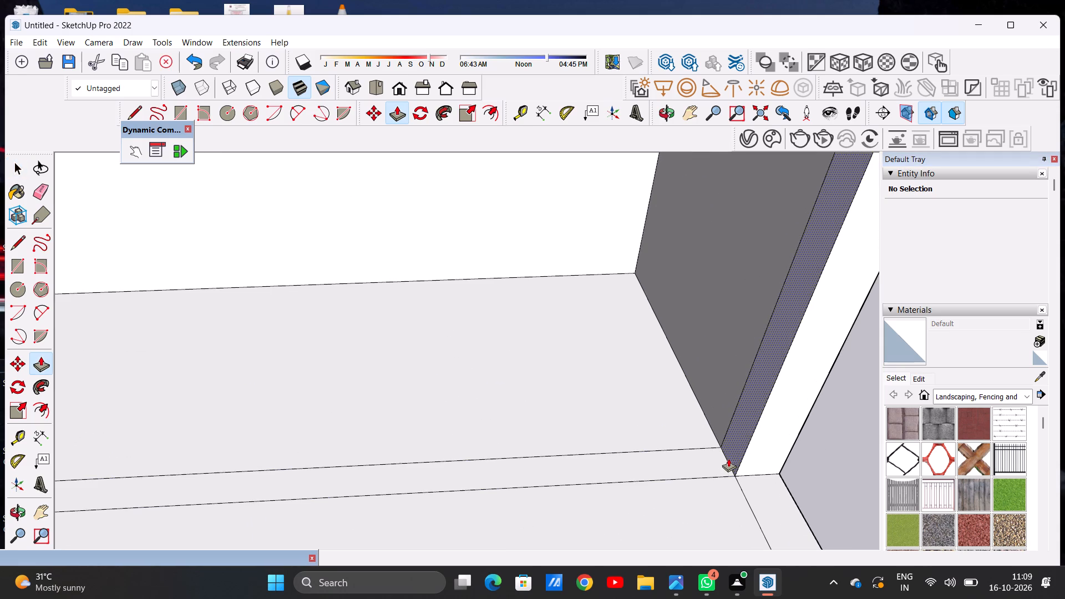
pyautogui.click(713, 453)
pyautogui.scroll(-2, 728, 389)
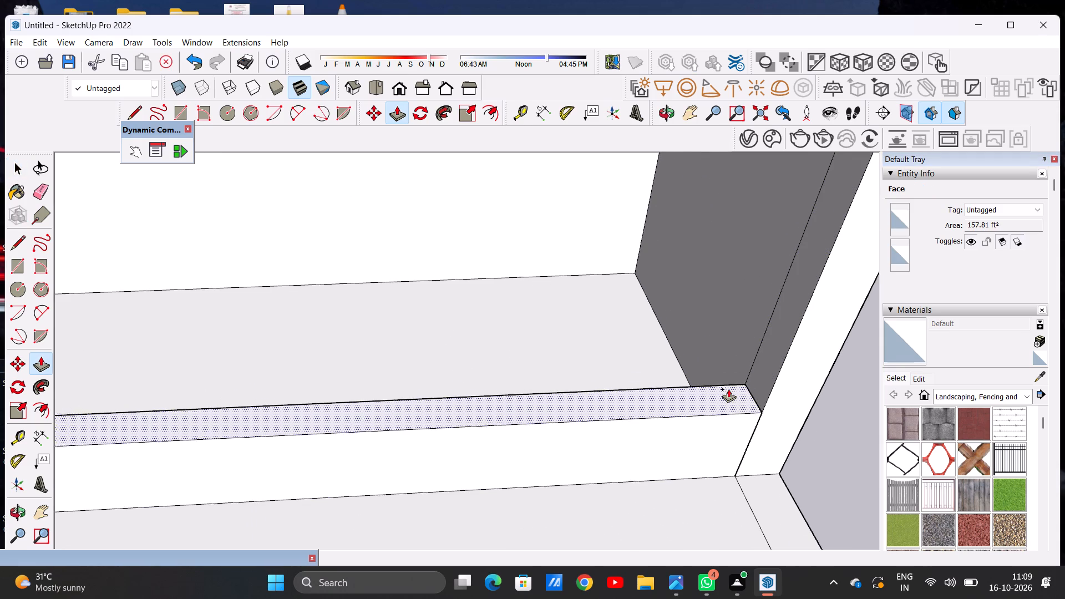
pyautogui.scroll(-19, 728, 389)
pyautogui.scroll(1, 762, 327)
pyautogui.scroll(-1, 762, 327)
pyautogui.scroll(15, 762, 327)
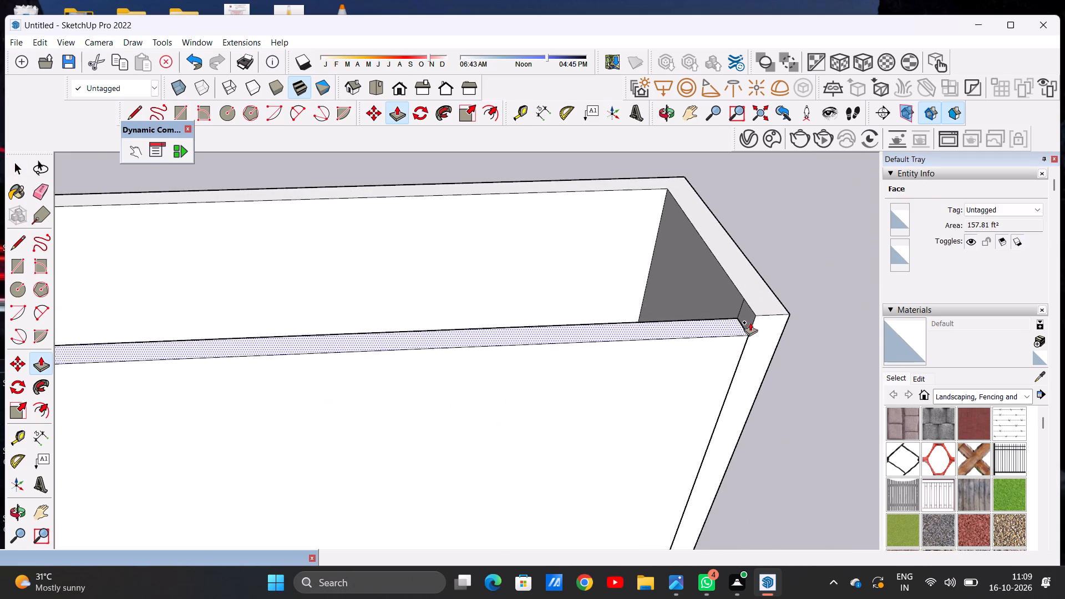
pyautogui.click(756, 313)
pyautogui.press('space')
# Examine the enclosed rear room and the open front slab in front view, from above and from several angles.
pyautogui.scroll(-7, 653, 386)
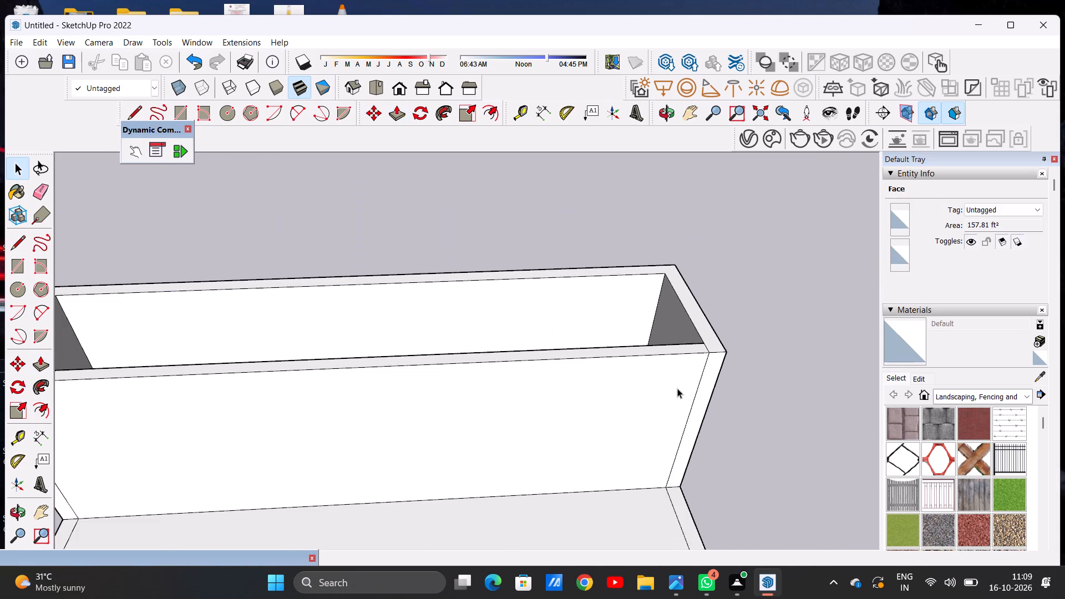
pyautogui.scroll(-15, 677, 388)
pyautogui.moveTo(504, 448); pyautogui.dragTo(496, 388, button='middle')
pyautogui.scroll(7, 667, 387)
pyautogui.moveTo(624, 457); pyautogui.dragTo(613, 422, button='middle')
pyautogui.scroll(-5, 633, 431)
pyautogui.scroll(2, 526, 440)
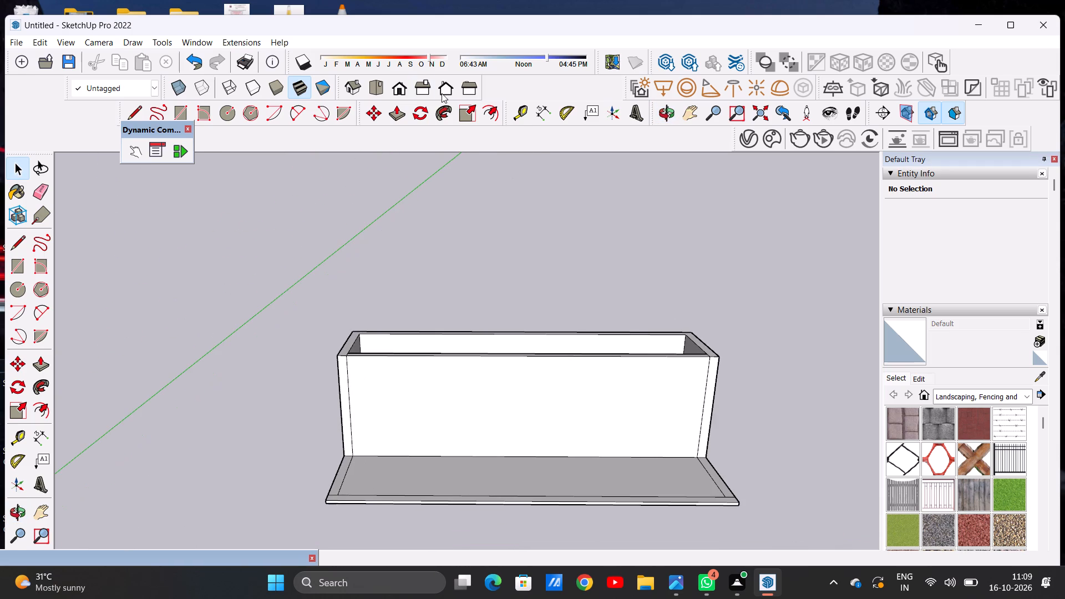
pyautogui.click(399, 88)
pyautogui.scroll(4, 376, 279)
pyautogui.moveTo(371, 281); pyautogui.dragTo(386, 394, button='middle')
pyautogui.scroll(-4, 602, 309)
pyautogui.moveTo(545, 367); pyautogui.dragTo(536, 387, button='middle')
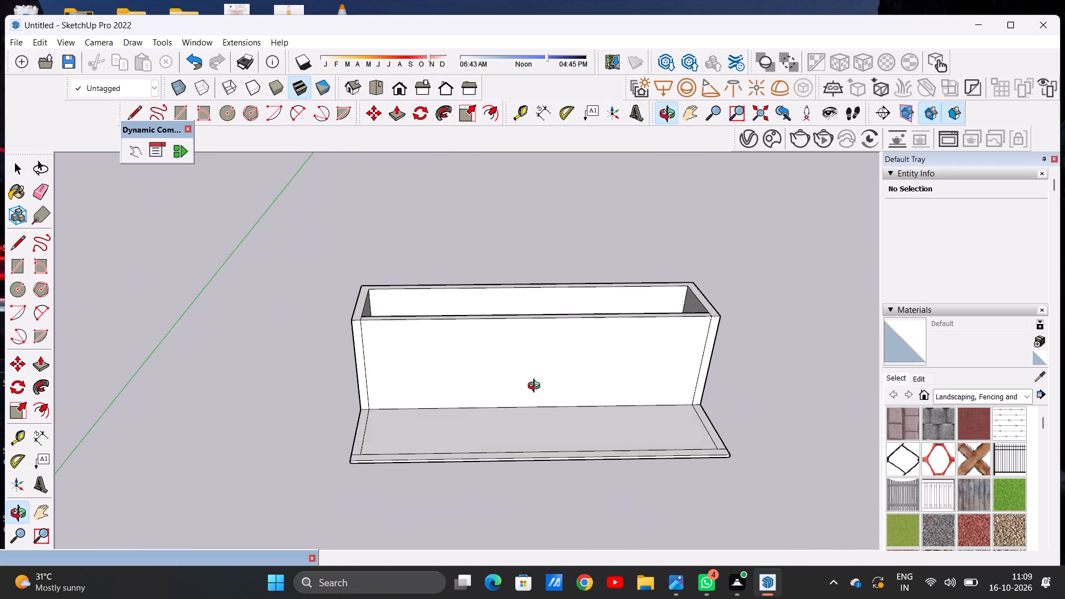
pyautogui.moveTo(536, 387); pyautogui.dragTo(507, 422, button='middle')
pyautogui.scroll(6, 508, 419)
pyautogui.moveTo(509, 414); pyautogui.dragTo(579, 394, button='middle')
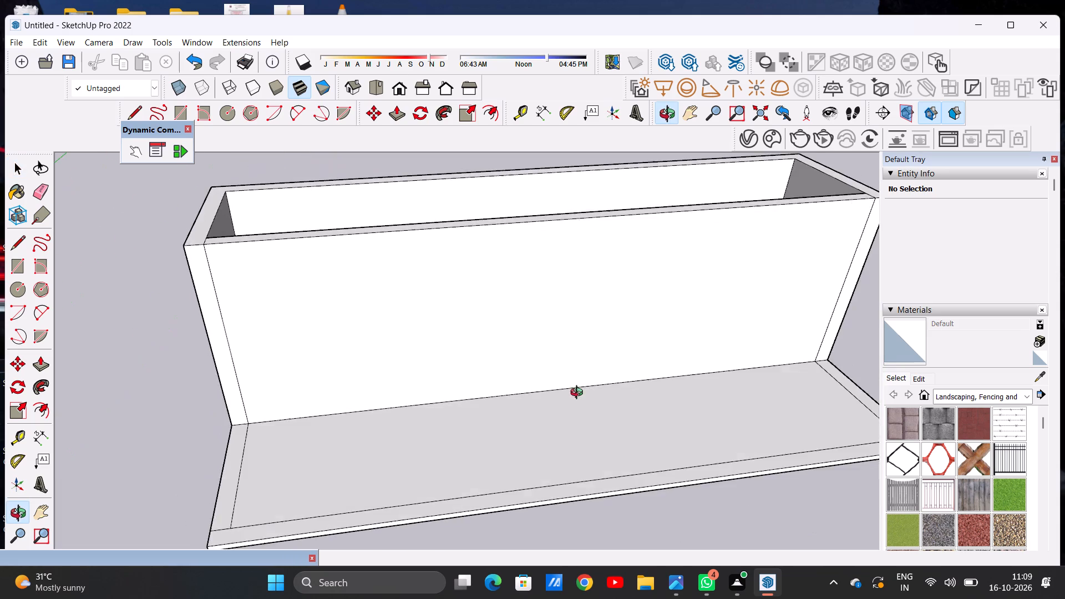
pyautogui.moveTo(579, 394); pyautogui.dragTo(528, 417, button='middle')
pyautogui.scroll(2, 438, 402)
pyautogui.scroll(-4, 409, 428)
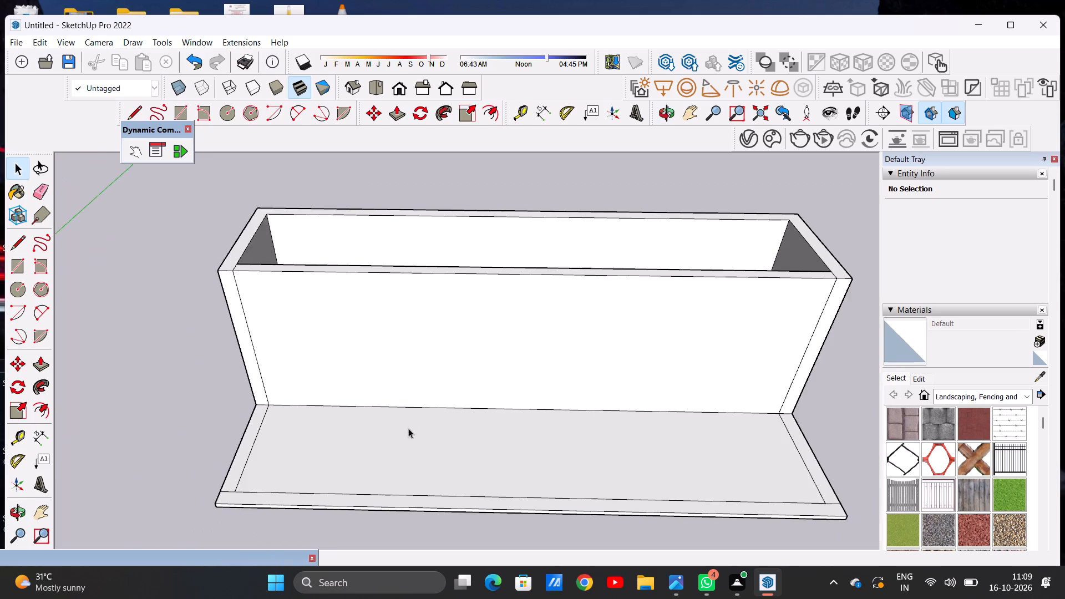
pyautogui.scroll(-2, 412, 428)
pyautogui.scroll(1, 435, 428)
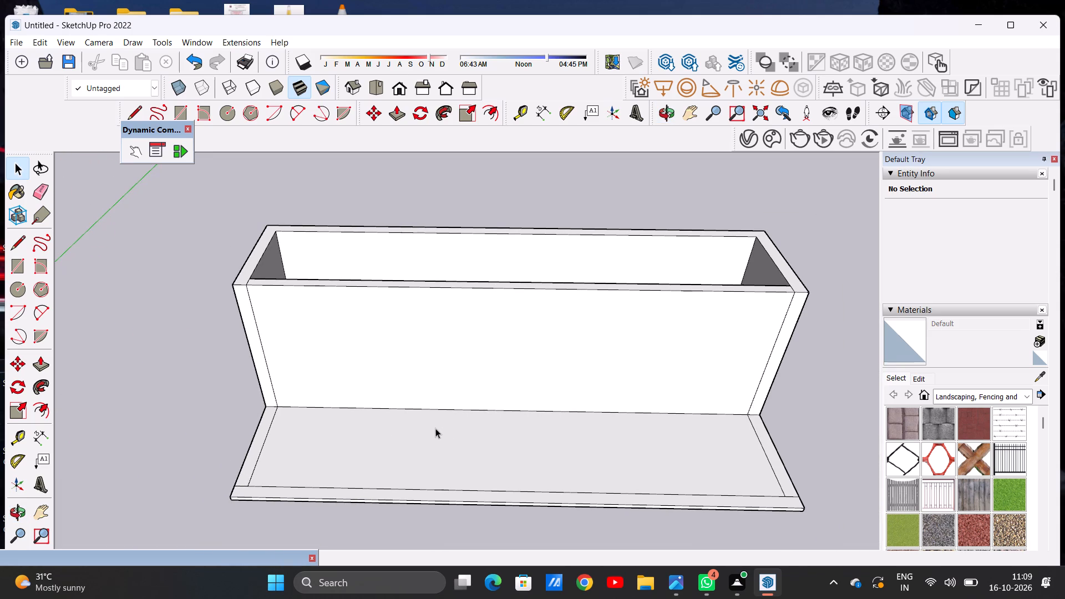
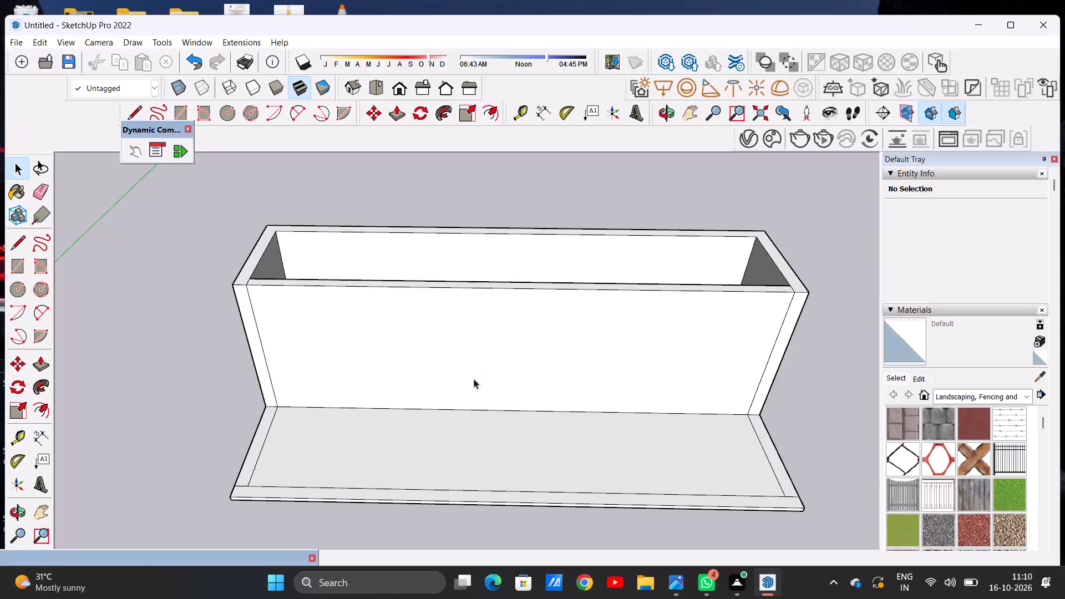
# Examine the enclosed rear room and the open front slab from above, including the slab's right front corner.
pyautogui.scroll(8, 474, 379)
pyautogui.scroll(-12, 472, 377)
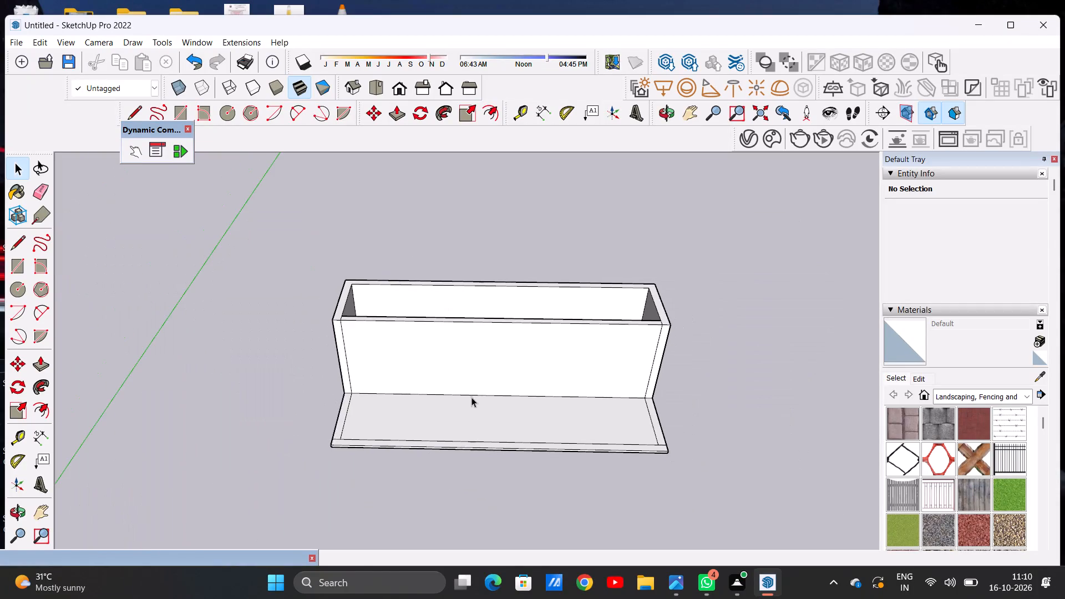
pyautogui.moveTo(476, 370); pyautogui.dragTo(476, 349, button='middle')
pyautogui.scroll(4, 496, 353)
pyautogui.scroll(1, 727, 493)
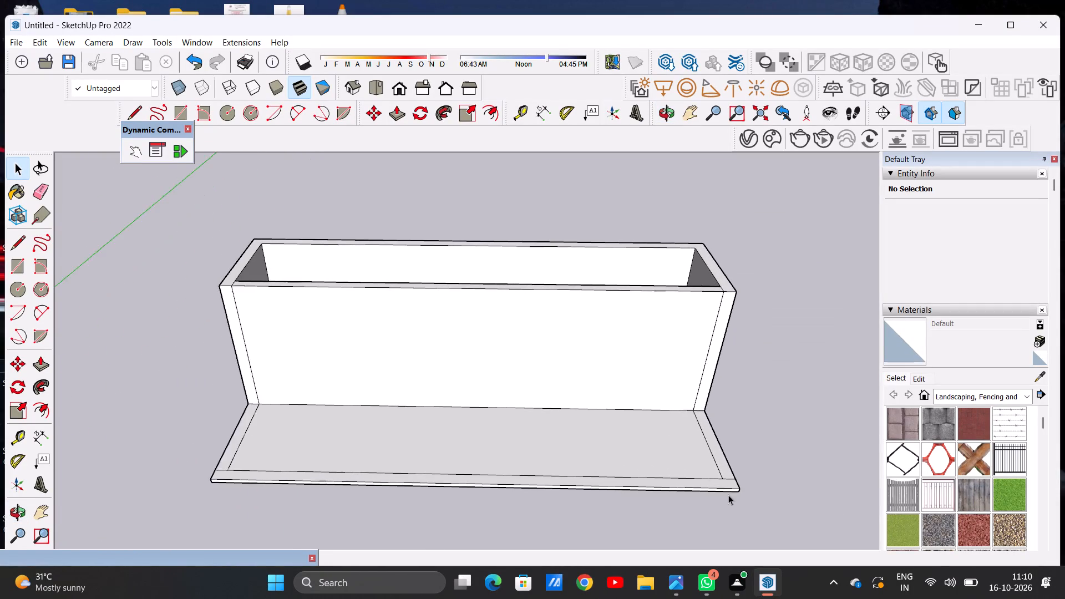
pyautogui.scroll(1, 728, 495)
pyautogui.scroll(-1, 728, 495)
pyautogui.scroll(1, 728, 495)
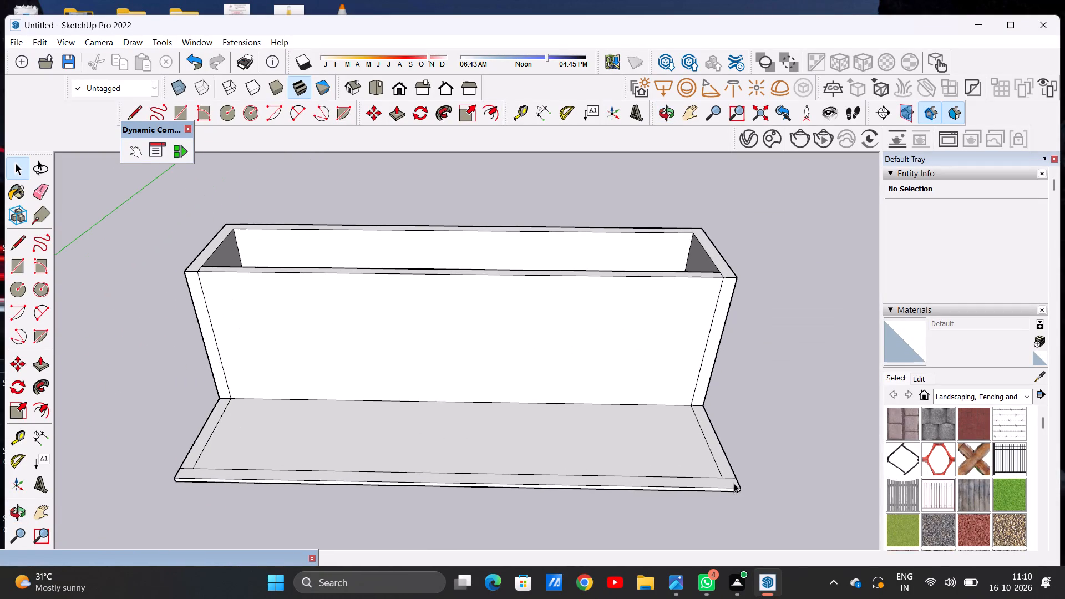
pyautogui.scroll(-3, 729, 465)
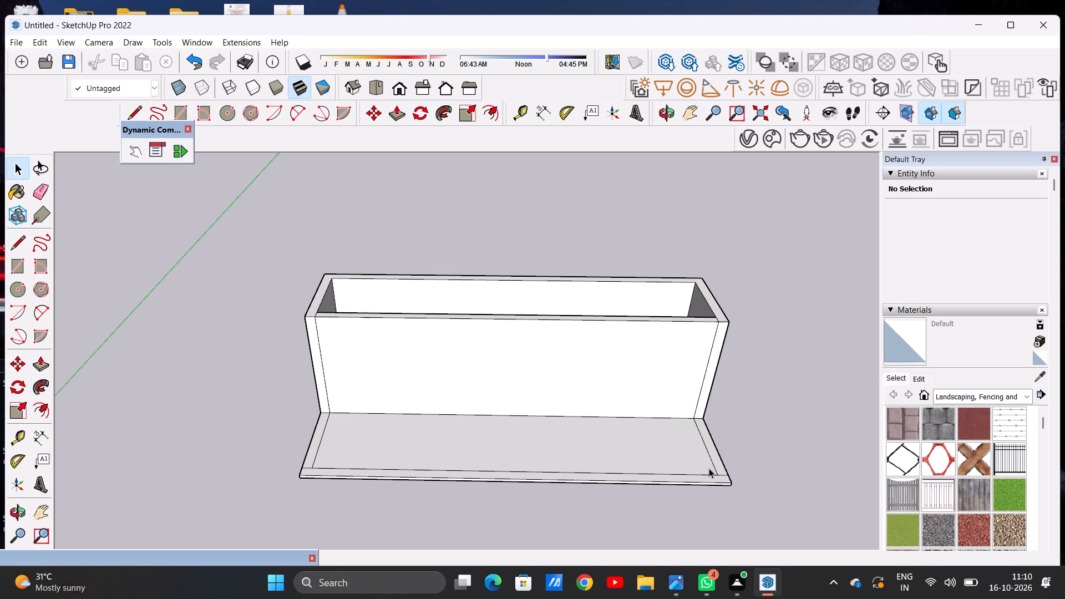
# Push/Pull the right side strip of the open front slab upward into a low side wall, well below the rear walls' top.
pyautogui.scroll(2, 709, 468)
pyautogui.moveTo(712, 484); pyautogui.dragTo(632, 455, button='middle')
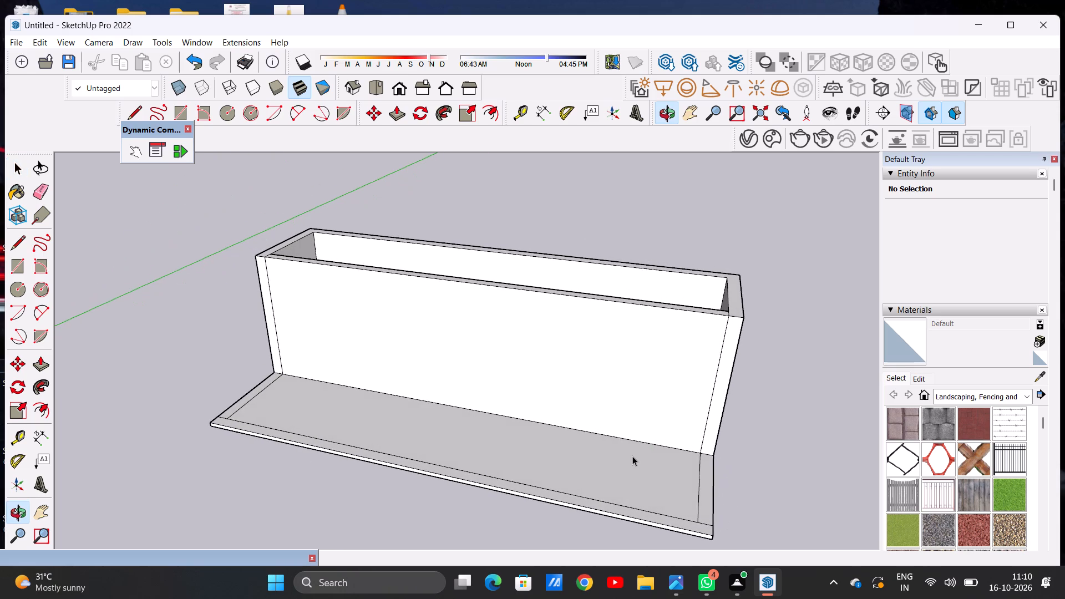
pyautogui.press('p')
pyautogui.scroll(7, 709, 459)
pyautogui.moveTo(680, 375); pyautogui.dragTo(560, 380, button='middle')
pyautogui.scroll(-10, 592, 358)
pyautogui.scroll(11, 573, 422)
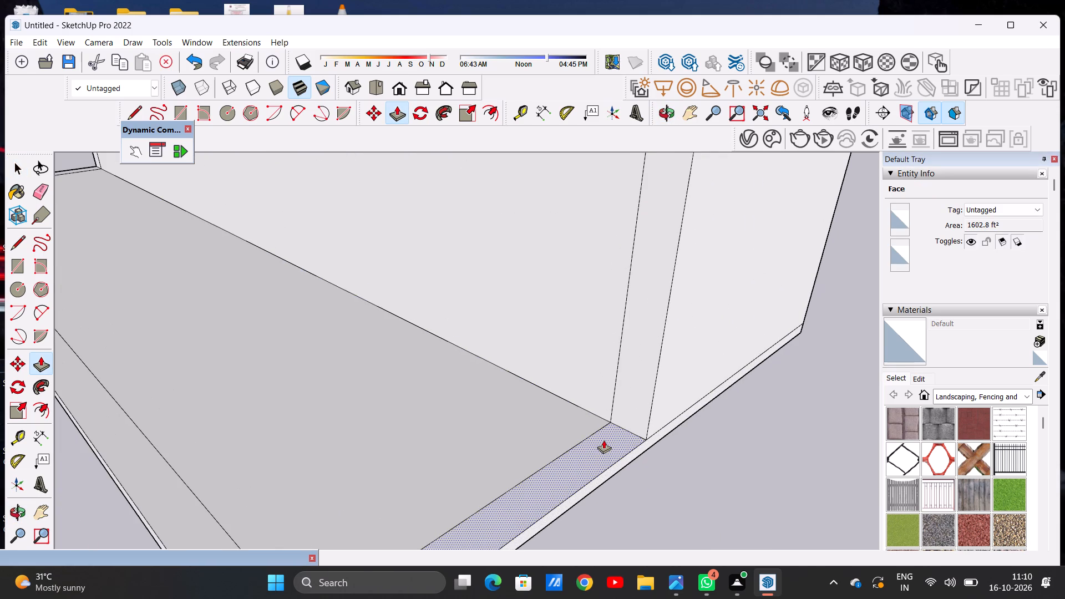
pyautogui.click(604, 440)
pyautogui.scroll(-9, 602, 410)
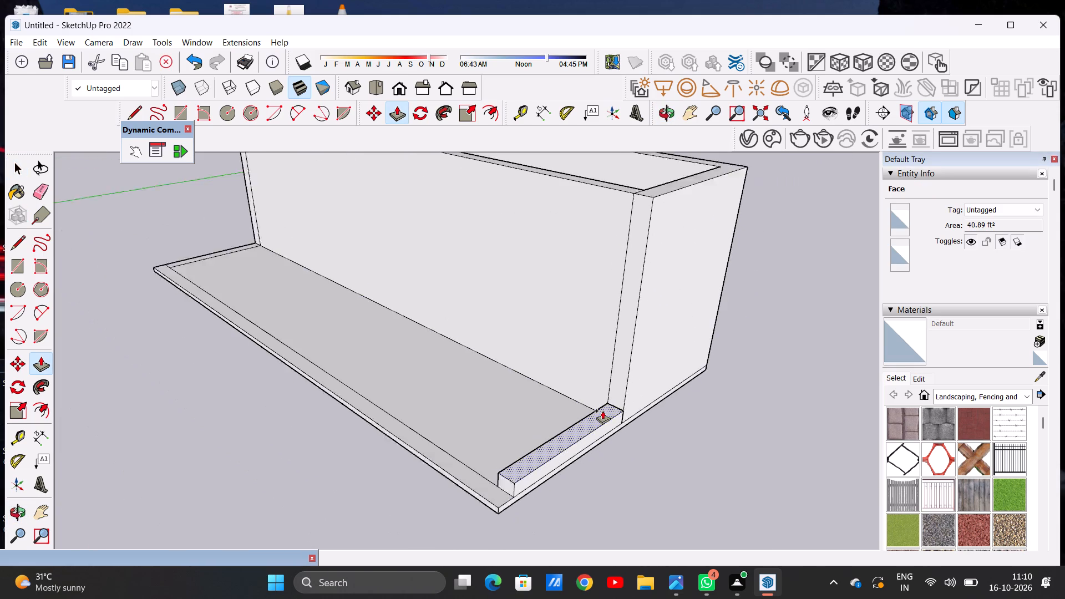
pyautogui.scroll(-2, 602, 410)
pyautogui.scroll(4, 627, 341)
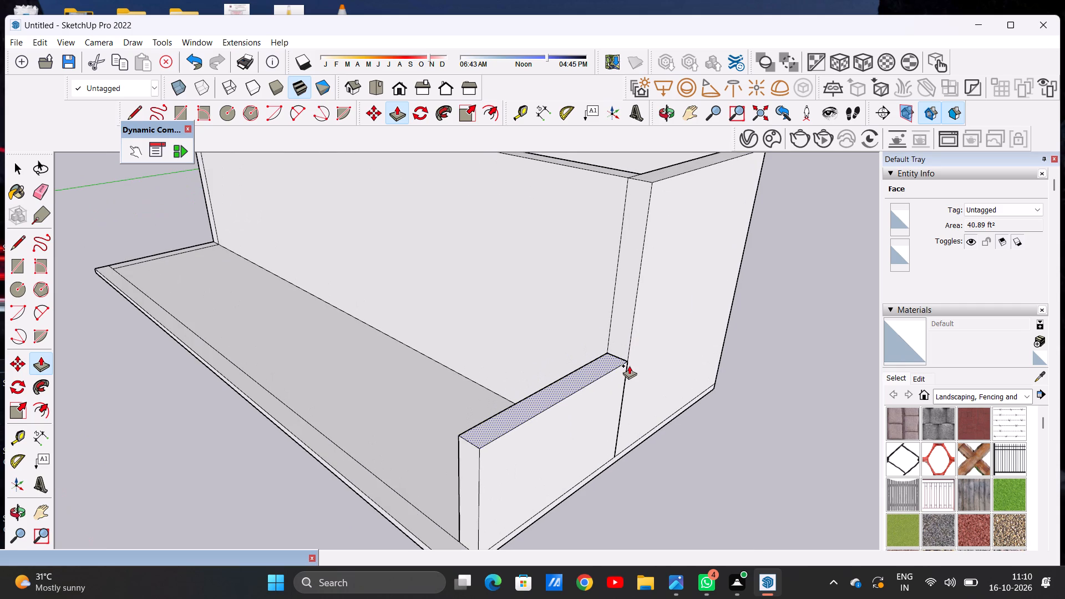
pyautogui.click(629, 366)
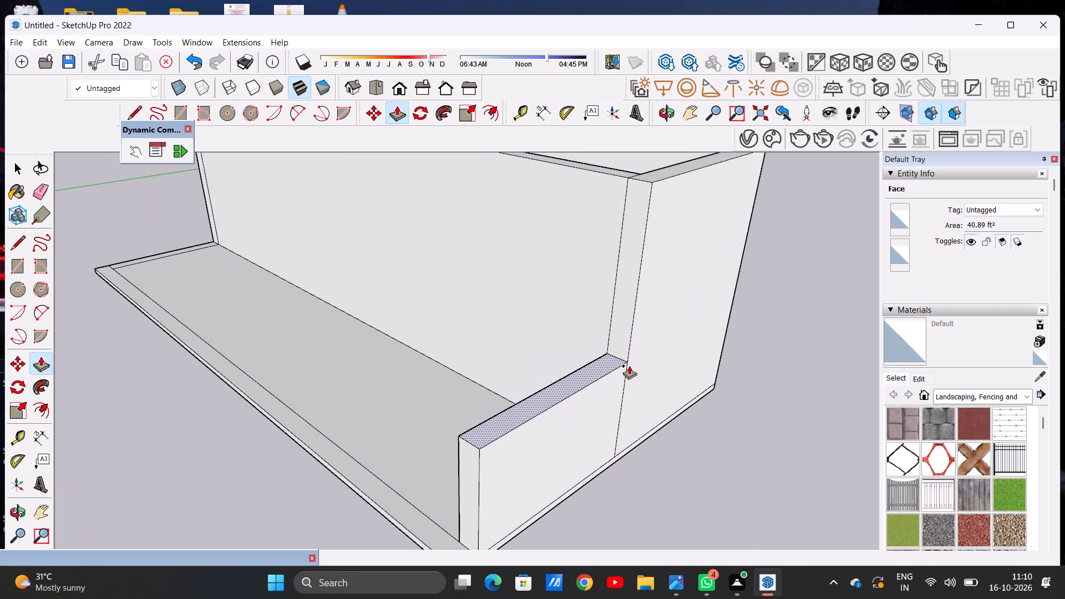
pyautogui.press('space')
# Examine the open front area from the opposite side, including the left side strip and front corner.
pyautogui.scroll(-14, 587, 435)
pyautogui.moveTo(351, 402); pyautogui.dragTo(727, 432, button='middle')
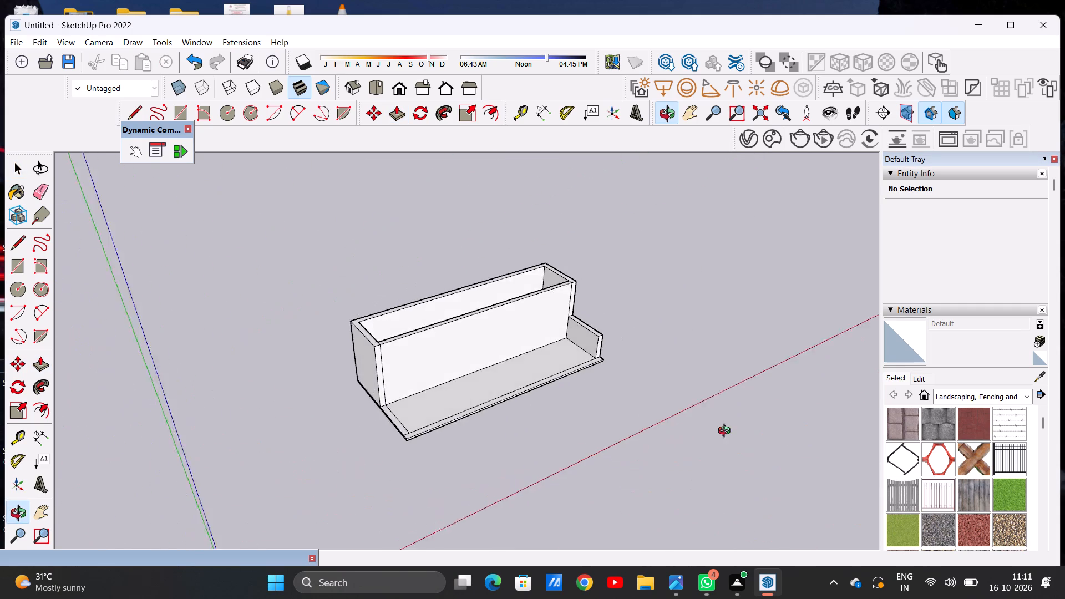
pyautogui.moveTo(727, 432); pyautogui.dragTo(730, 432, button='middle')
pyautogui.scroll(8, 403, 384)
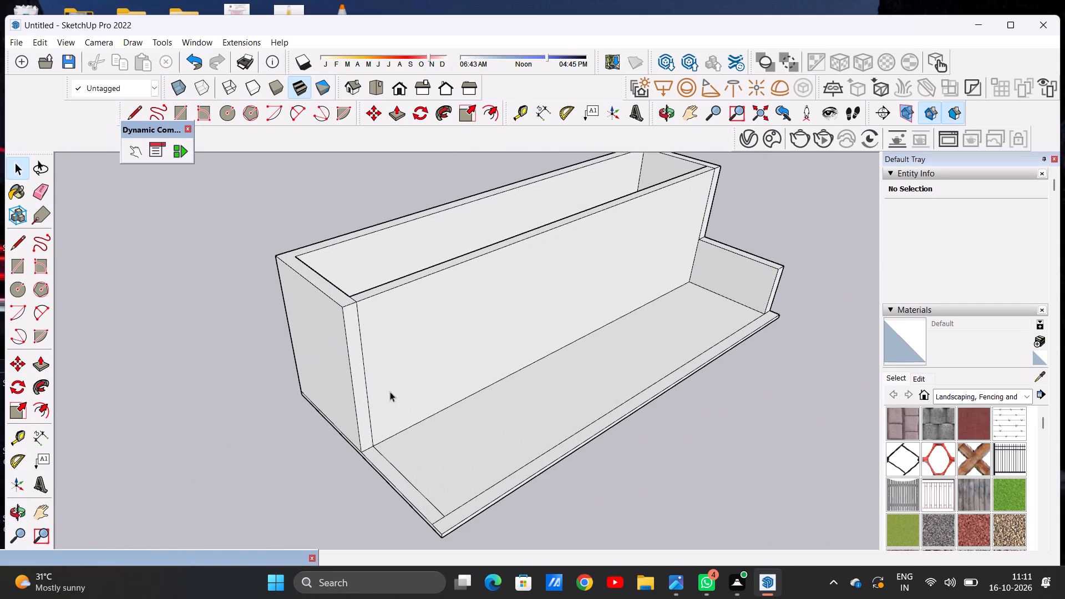
pyautogui.scroll(-3, 388, 426)
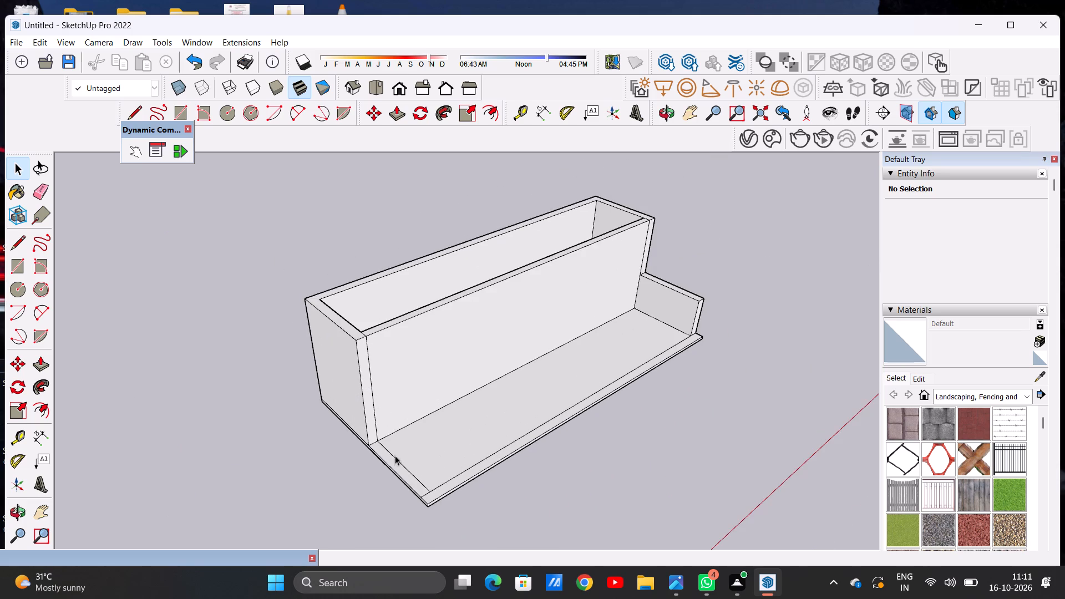
pyautogui.scroll(2, 419, 492)
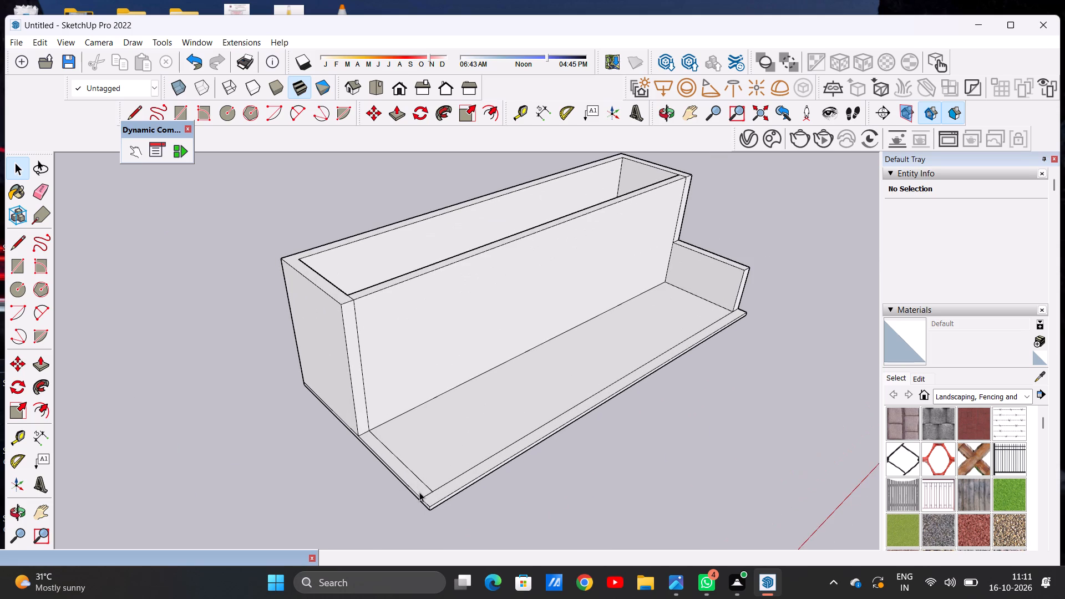
pyautogui.scroll(-3, 428, 462)
# Push/Pull the front end face of the left side wall forward to the inner edge of the slab's front strip.
pyautogui.moveTo(478, 417); pyautogui.dragTo(227, 442, button='middle')
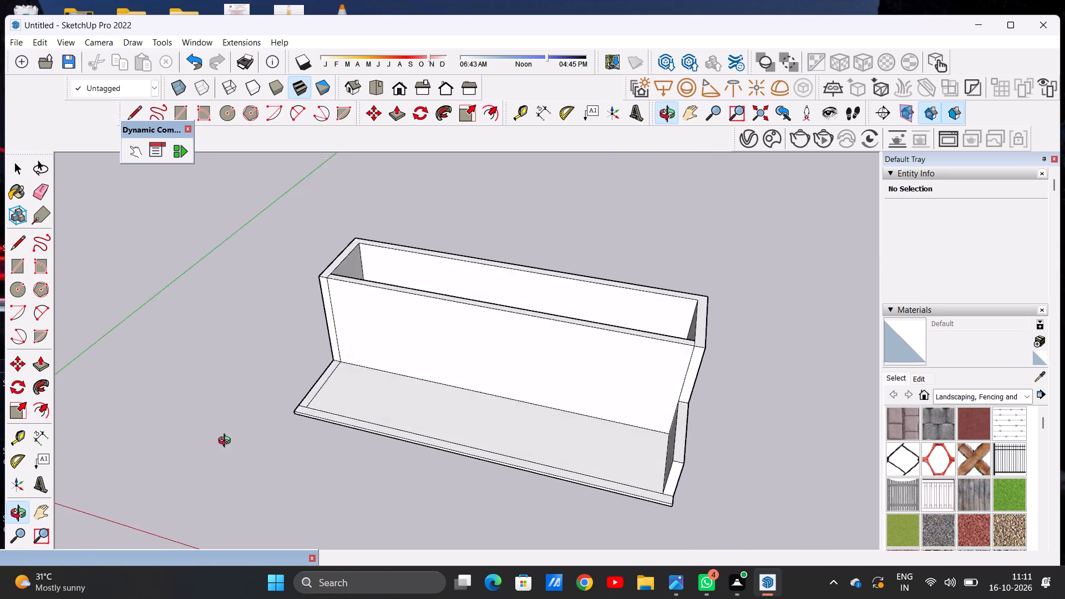
pyautogui.moveTo(227, 442); pyautogui.dragTo(255, 460, button='middle')
pyautogui.scroll(3, 305, 348)
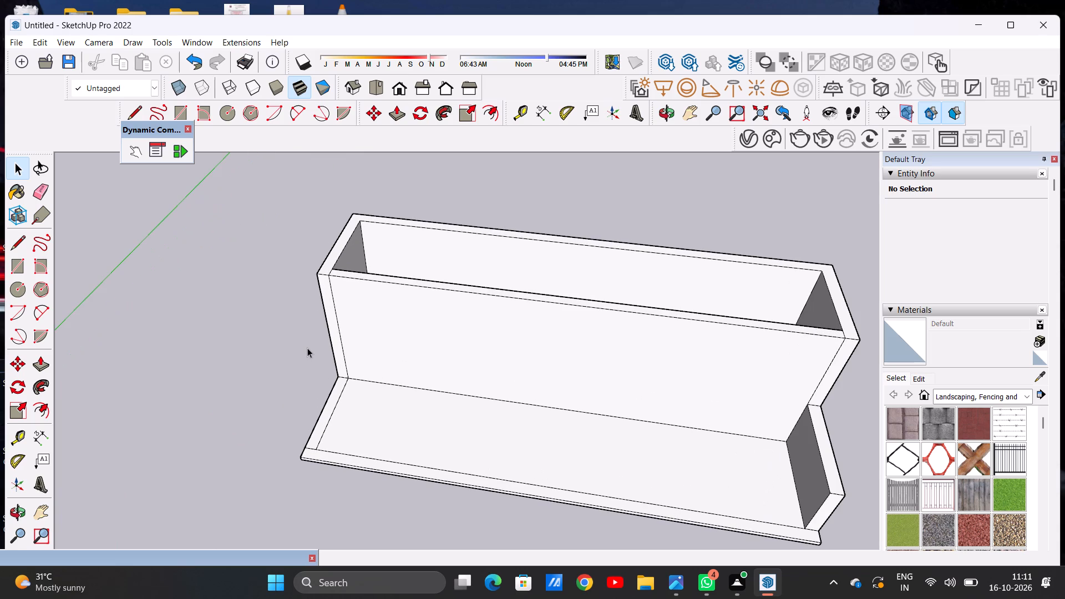
pyautogui.press('p')
pyautogui.scroll(6, 325, 307)
pyautogui.click(327, 304)
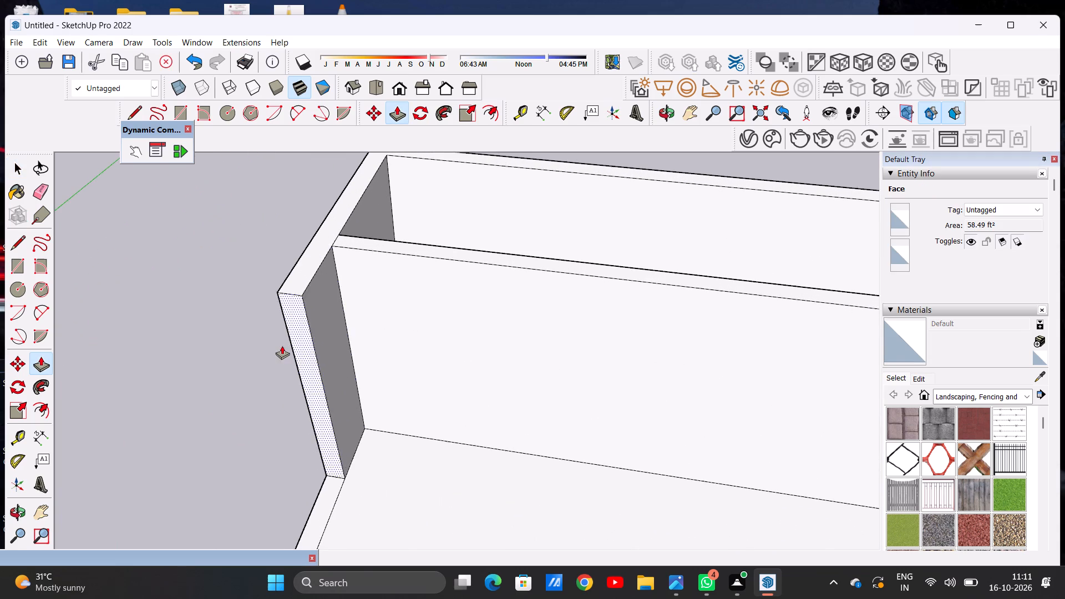
pyautogui.scroll(-15, 282, 346)
pyautogui.scroll(7, 296, 405)
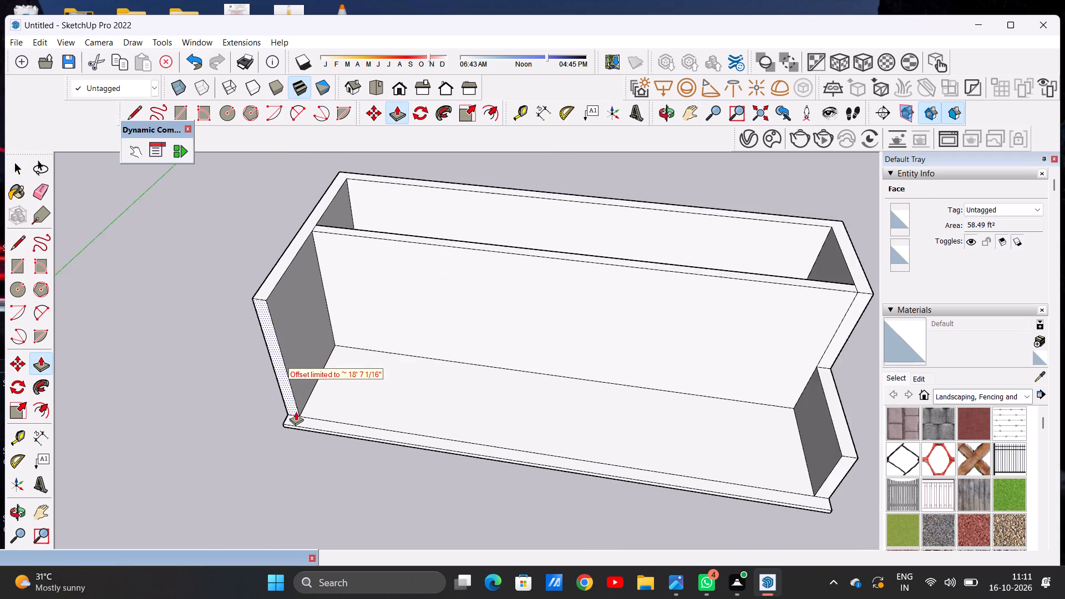
pyautogui.scroll(8, 296, 412)
pyautogui.scroll(-1, 296, 412)
pyautogui.scroll(9, 296, 412)
pyautogui.click(323, 436)
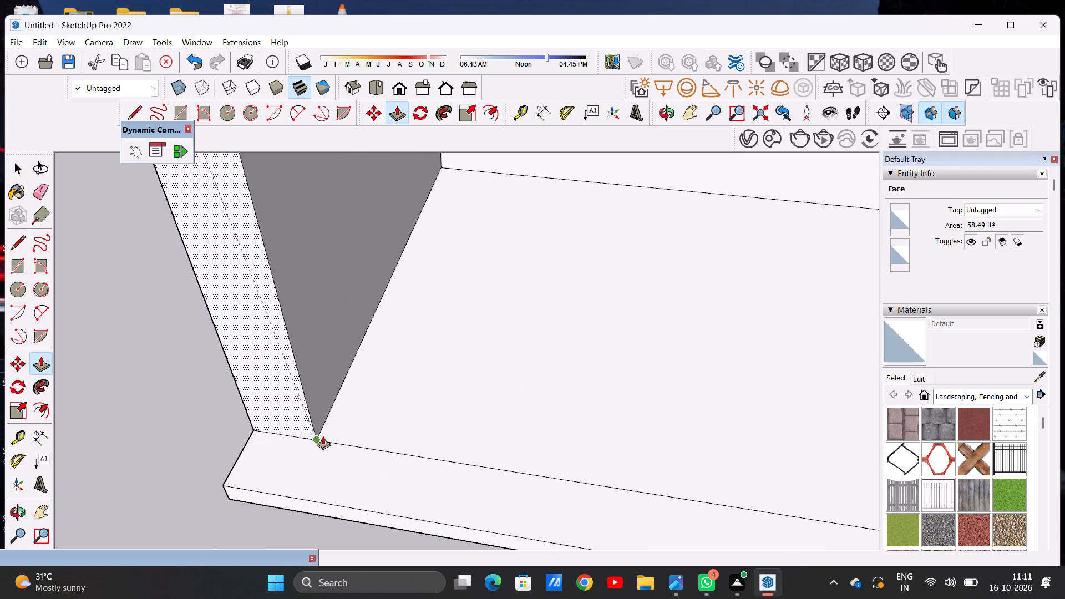
pyautogui.press('space')
# Examine the full-height left side wall, low right side wall and open front area from low front angles and from above.
pyautogui.scroll(-17, 342, 480)
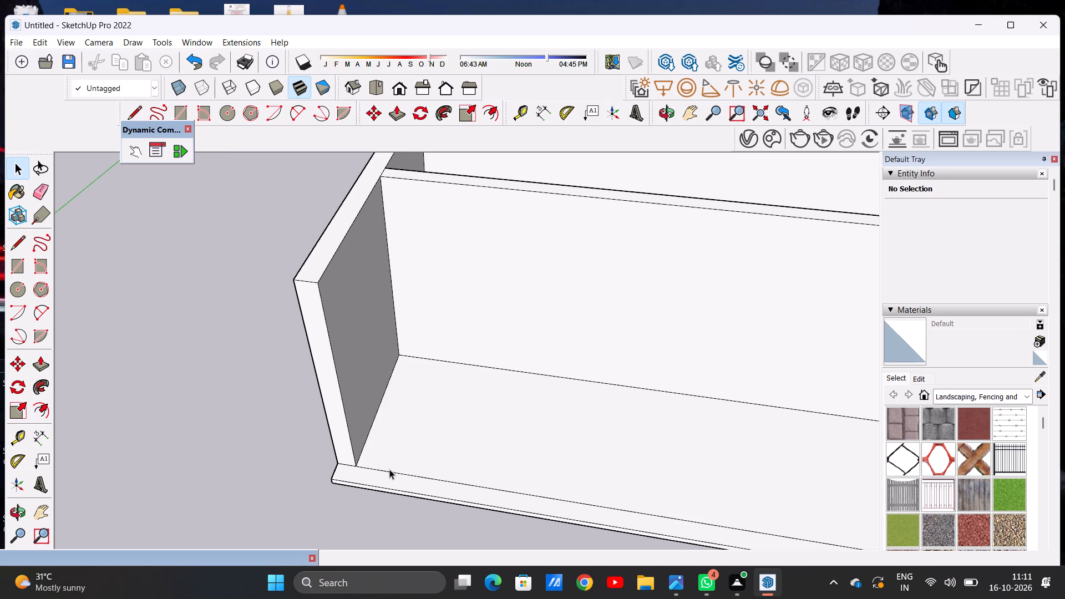
pyautogui.scroll(-11, 382, 458)
pyautogui.scroll(1, 380, 438)
pyautogui.scroll(-20, 380, 438)
pyautogui.scroll(-1, 380, 438)
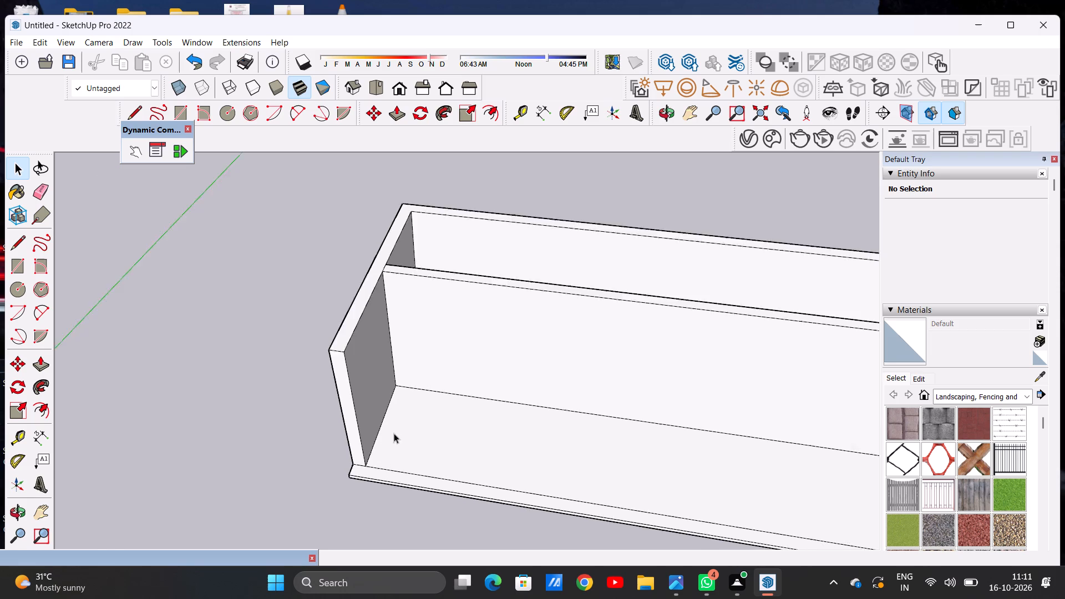
pyautogui.scroll(-6, 394, 433)
pyautogui.scroll(6, 382, 428)
pyautogui.scroll(1, 435, 448)
pyautogui.moveTo(435, 448); pyautogui.dragTo(480, 409, button='middle')
pyautogui.scroll(-8, 234, 398)
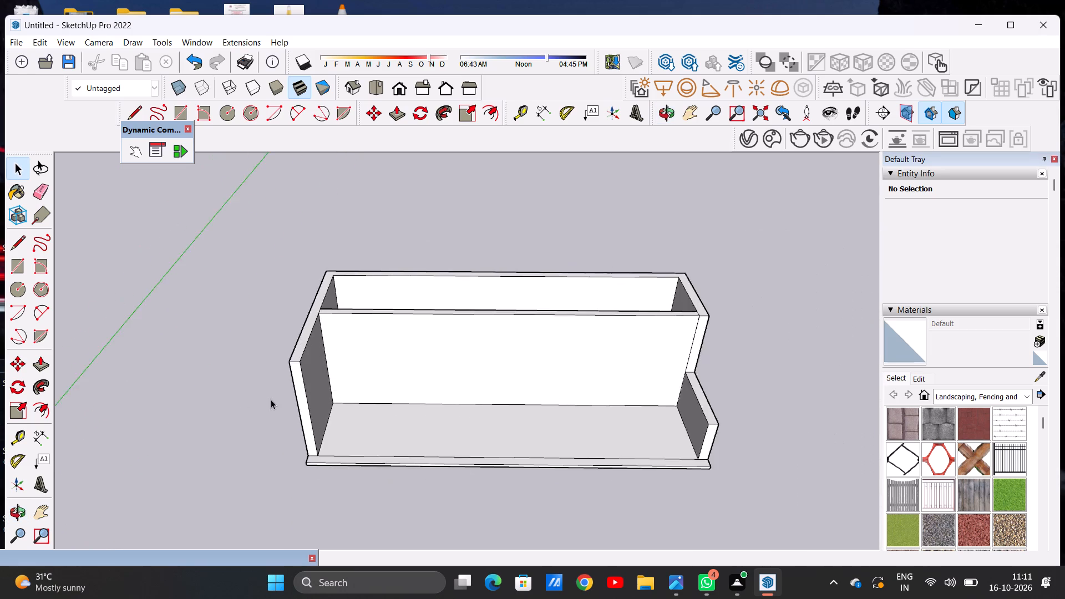
pyautogui.scroll(-2, 271, 399)
pyautogui.moveTo(354, 400); pyautogui.dragTo(373, 304, button='middle')
pyautogui.scroll(5, 354, 347)
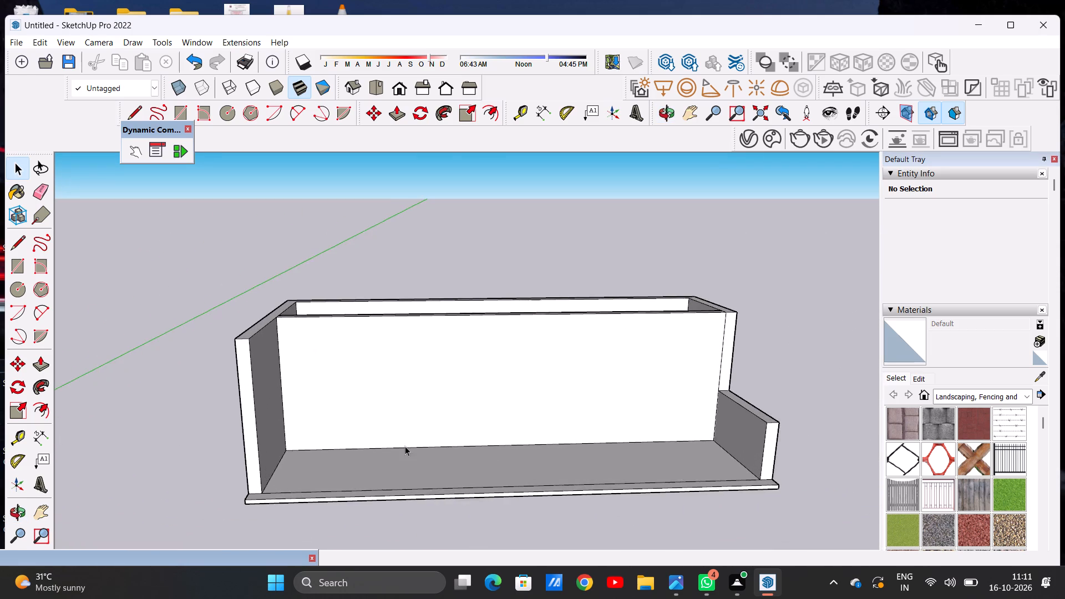
pyautogui.moveTo(405, 445); pyautogui.dragTo(399, 424, button='middle')
pyautogui.scroll(1, 403, 383)
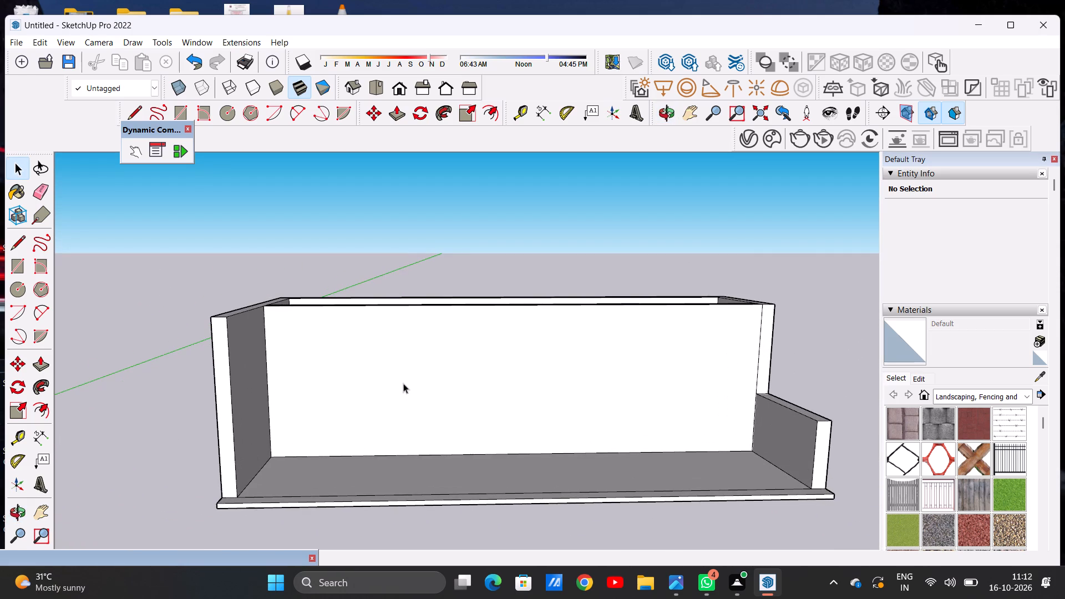
pyautogui.scroll(-3, 414, 382)
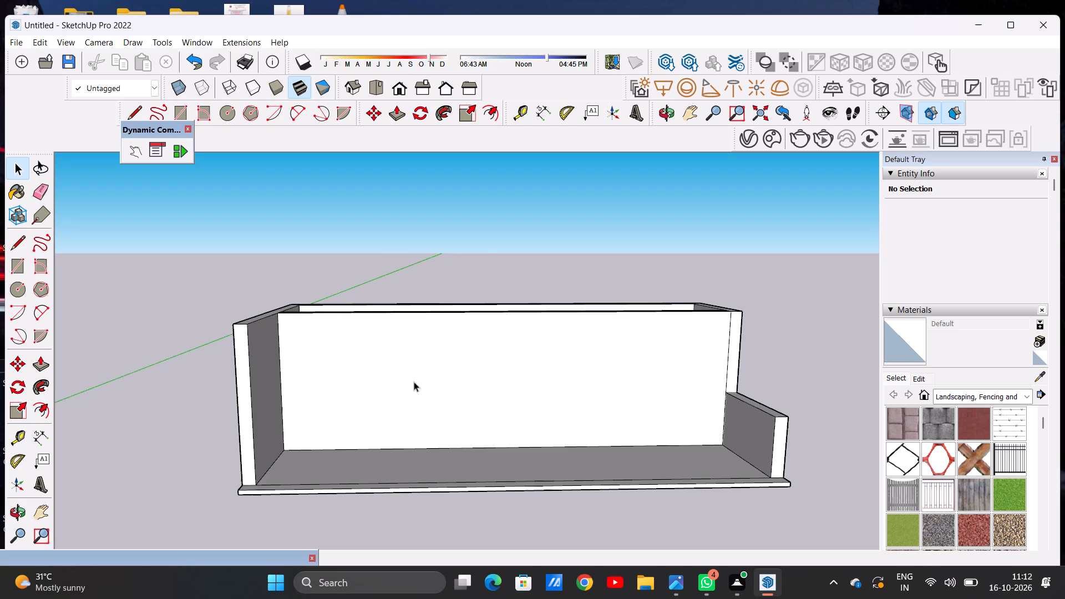
pyautogui.moveTo(405, 388); pyautogui.dragTo(393, 484, button='middle')
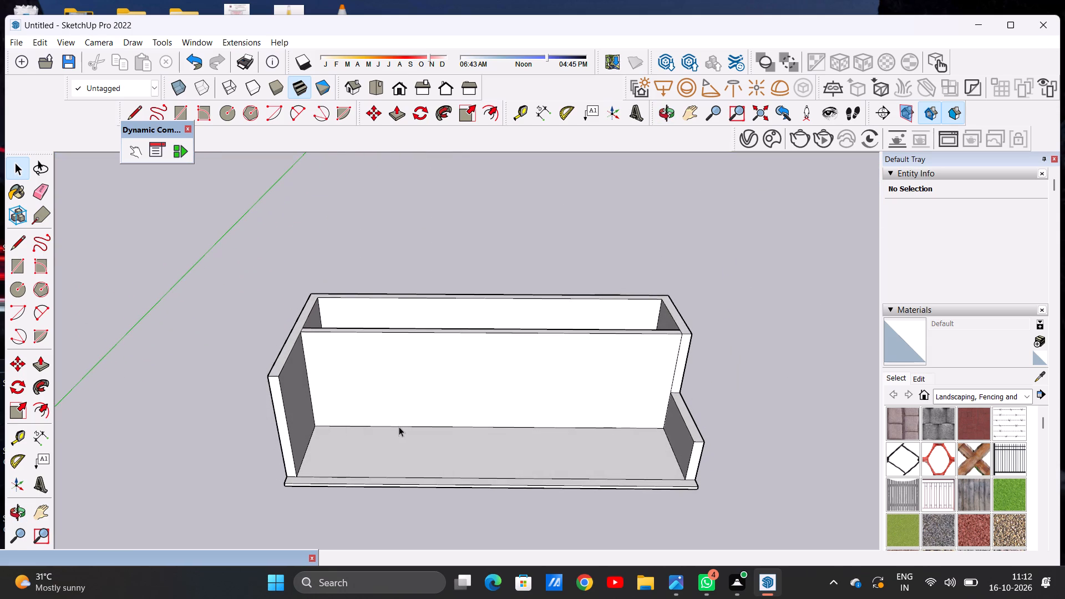
# Draw a vertical line down the front wall from its top edge to the slab, about one third along from the left.
pyautogui.press('l')
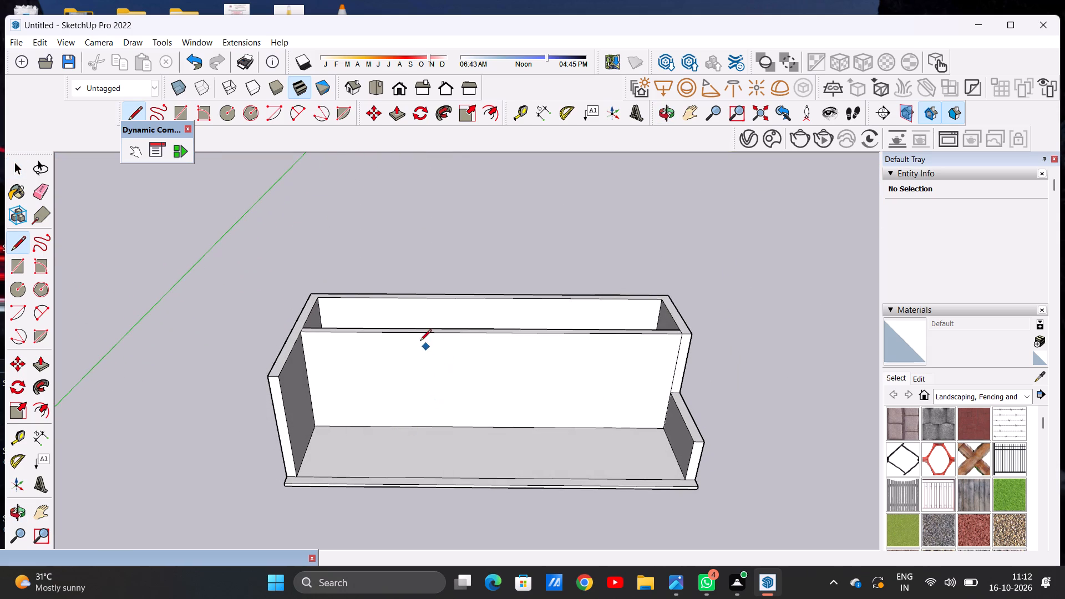
pyautogui.moveTo(414, 400); pyautogui.dragTo(429, 309, button='middle')
pyautogui.scroll(4, 428, 316)
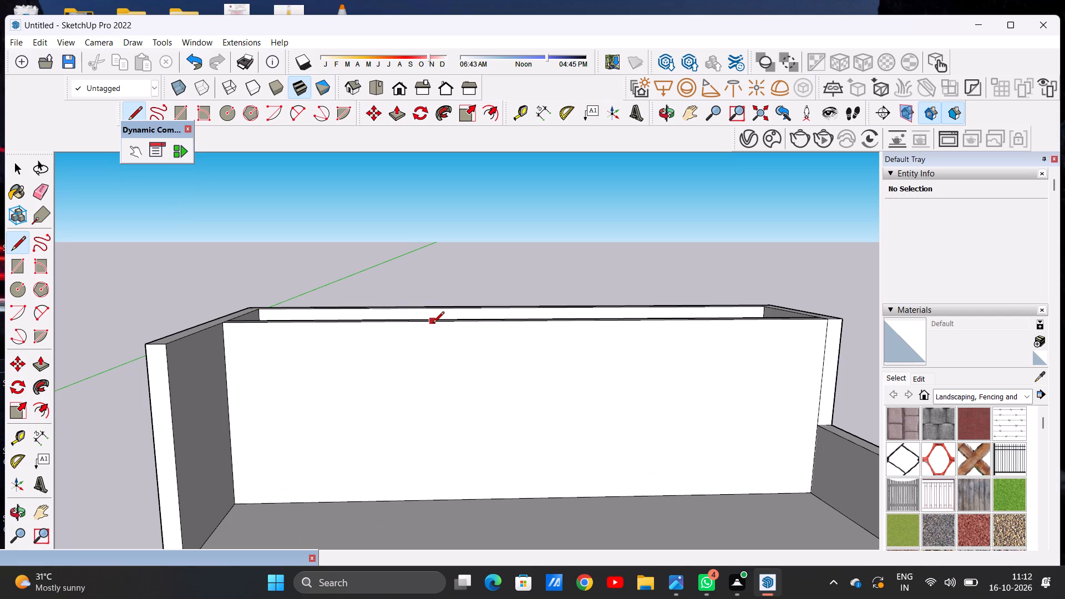
pyautogui.click(433, 324)
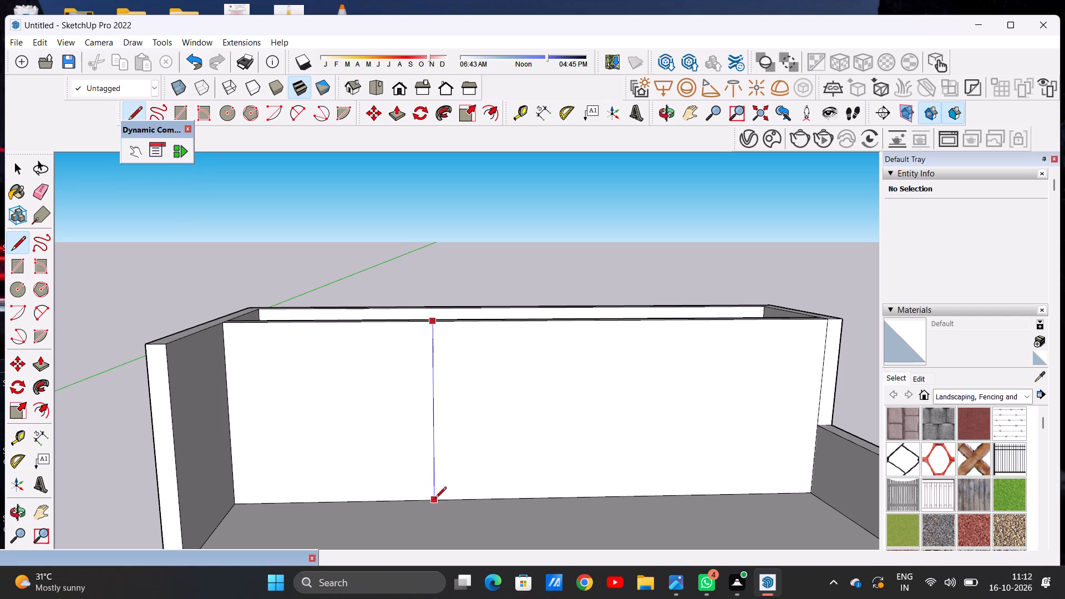
pyautogui.click(435, 503)
pyautogui.press('space')
# Push/Pull the front wall's left portion forward into a full-height block reaching almost to the left side wall's front end.
pyautogui.scroll(-7, 495, 473)
pyautogui.moveTo(506, 456); pyautogui.dragTo(496, 456, button='middle')
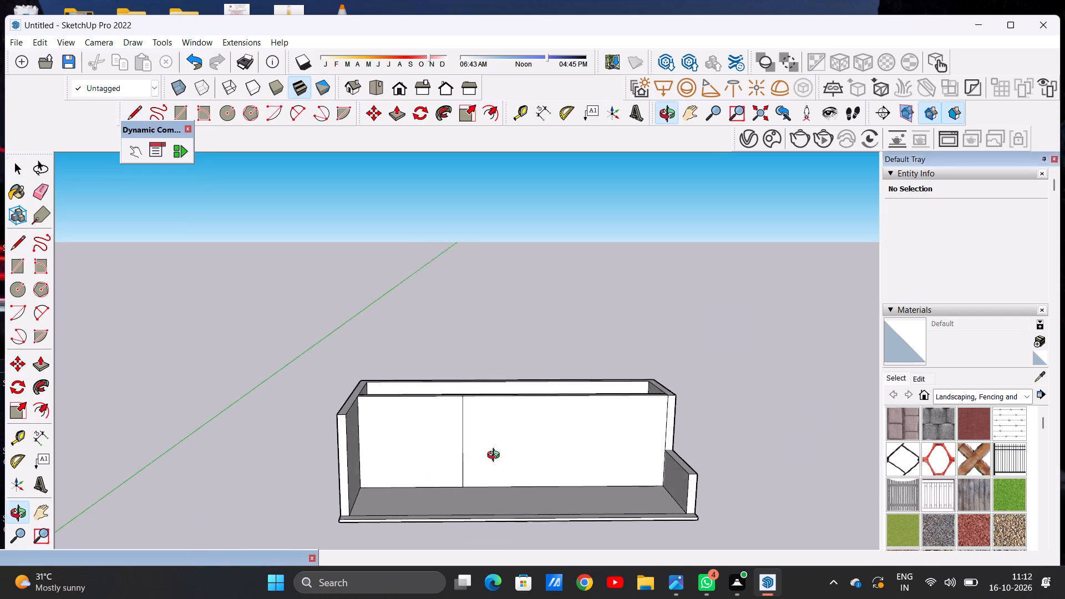
pyautogui.moveTo(496, 456); pyautogui.dragTo(358, 511, button='middle')
pyautogui.scroll(7, 412, 390)
pyautogui.press('p')
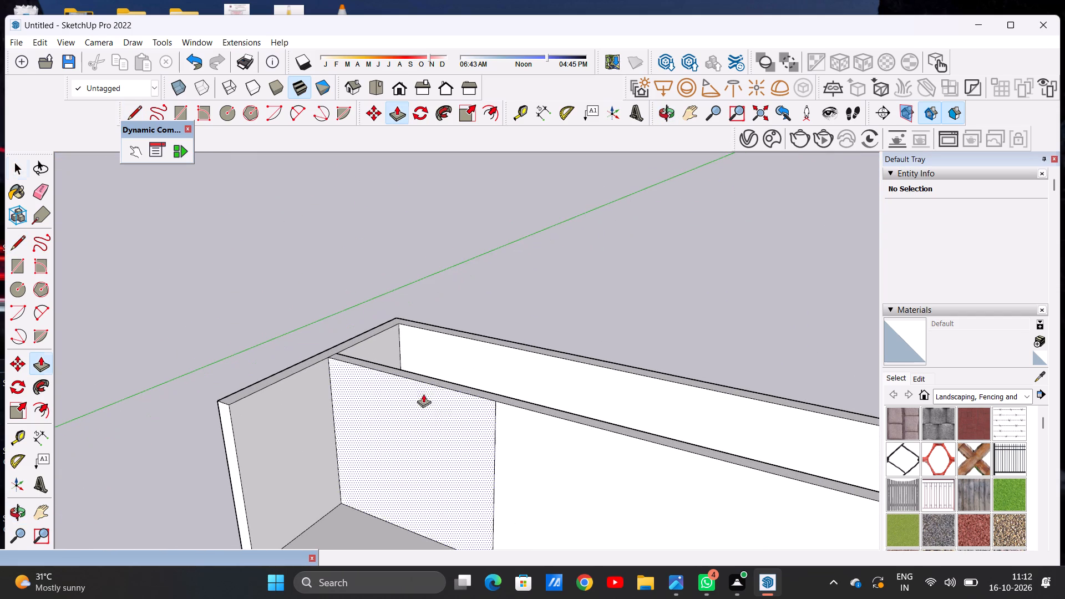
pyautogui.scroll(4, 443, 405)
pyautogui.click(443, 406)
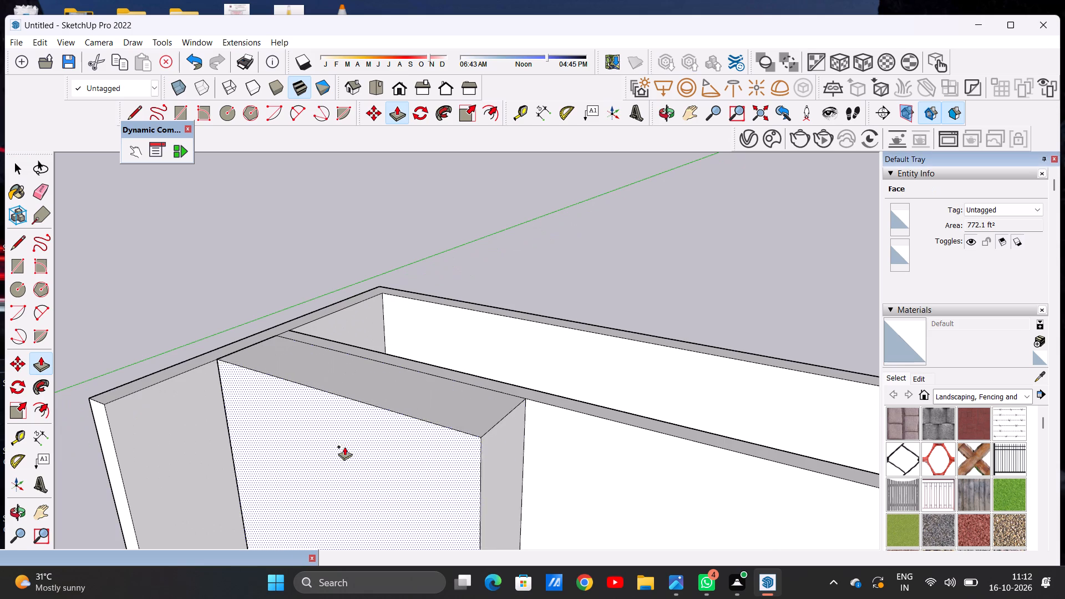
pyautogui.scroll(-6, 363, 430)
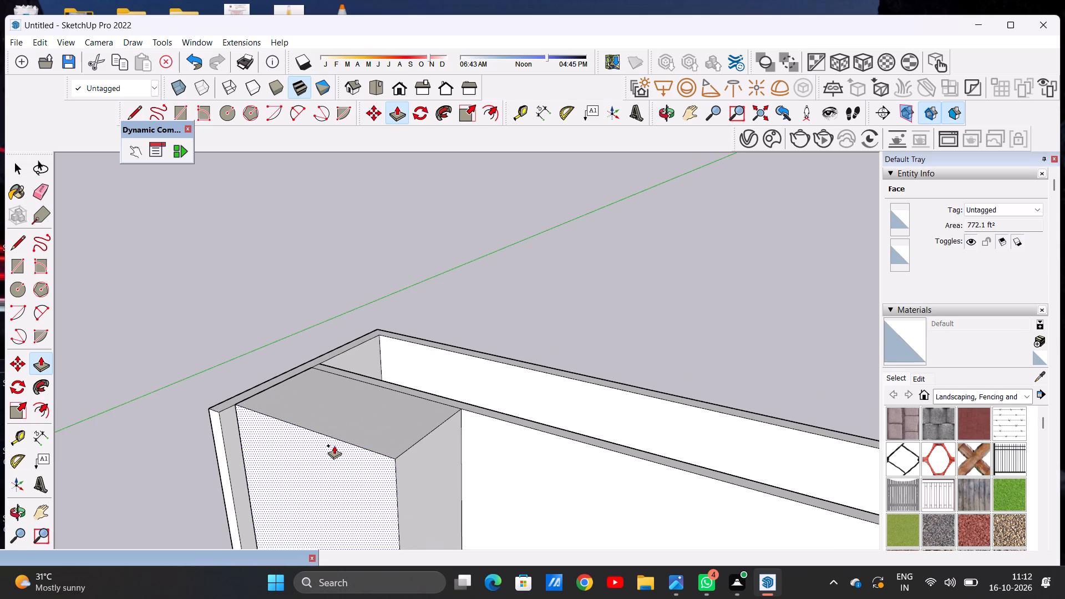
pyautogui.click(339, 441)
pyautogui.press('space')
# Examine the projecting left block and the remaining open front area from above and from a low front angle.
pyautogui.scroll(-5, 424, 395)
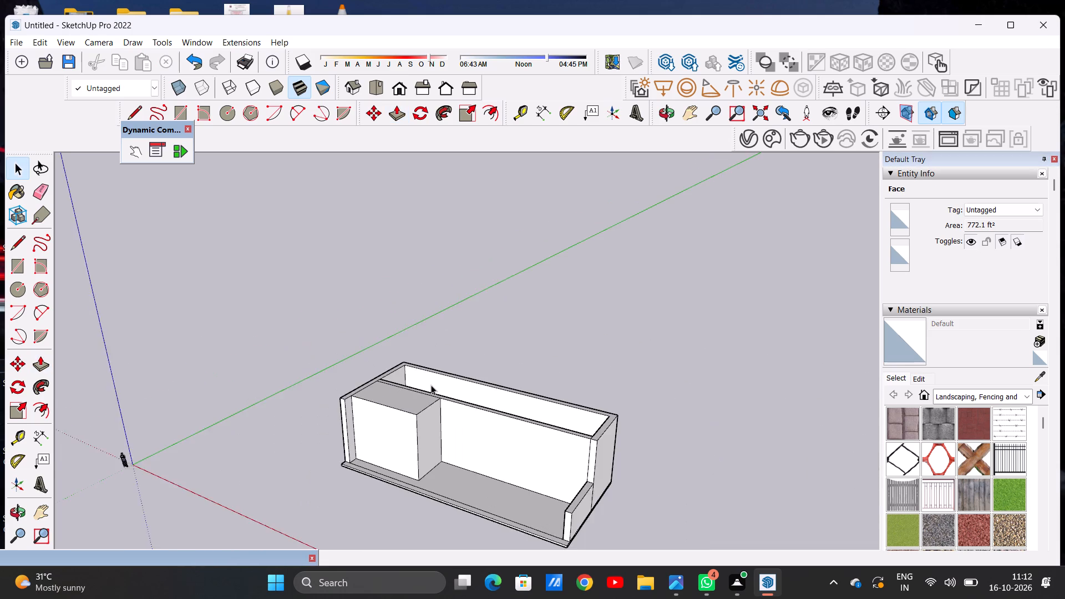
pyautogui.scroll(-8, 431, 385)
pyautogui.moveTo(419, 444); pyautogui.dragTo(561, 367, button='middle')
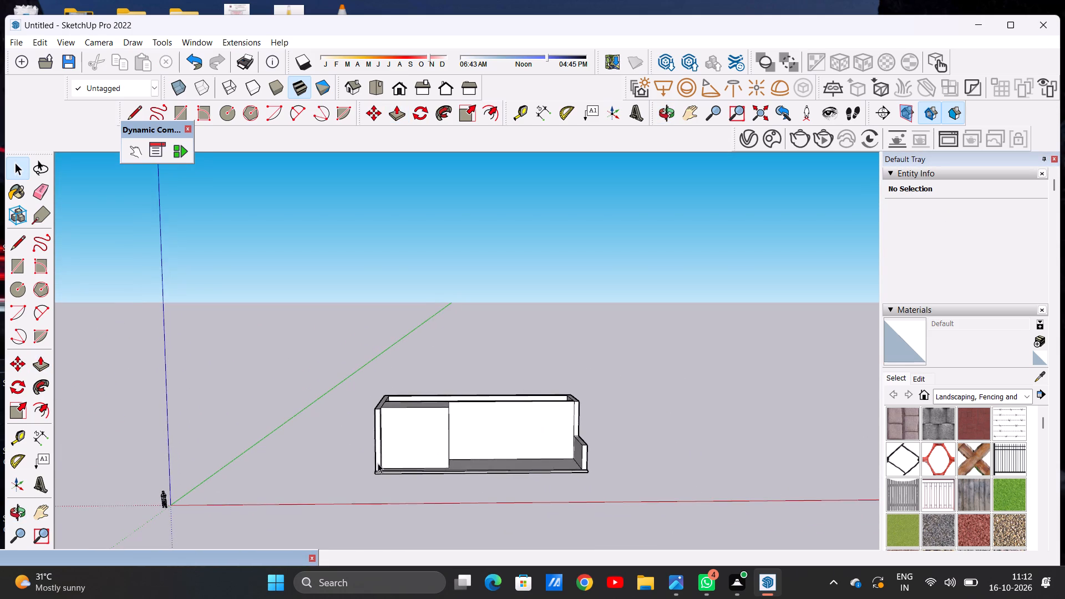
pyautogui.scroll(2, 382, 459)
pyautogui.scroll(-1, 380, 456)
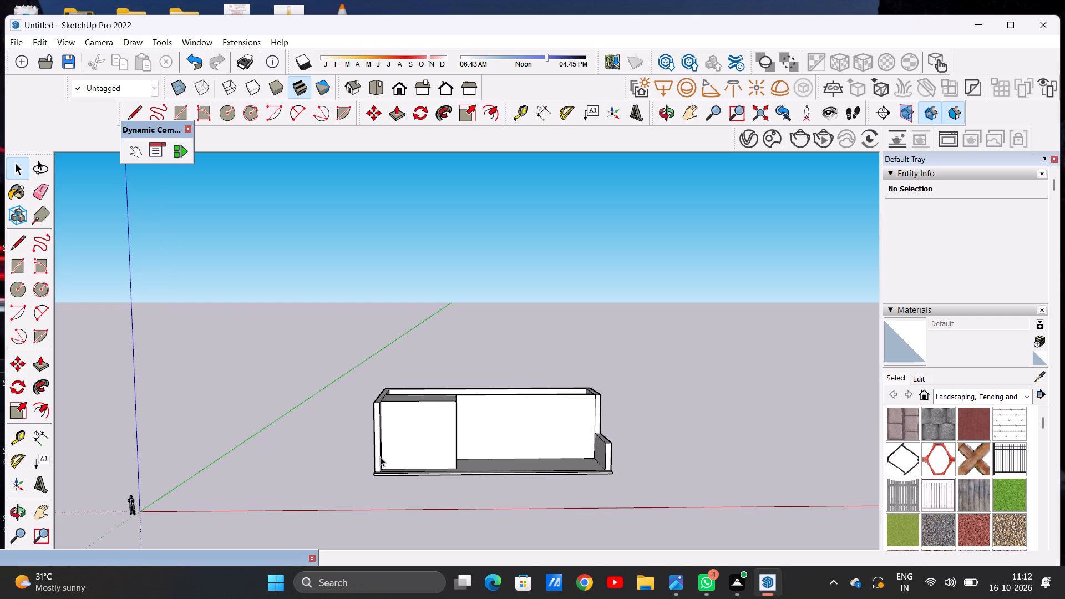
# Draw an upright rectangle as a window outline on the recessed front wall, just right of the projecting block near the top edge.
pyautogui.scroll(6, 477, 431)
pyautogui.scroll(15, 476, 418)
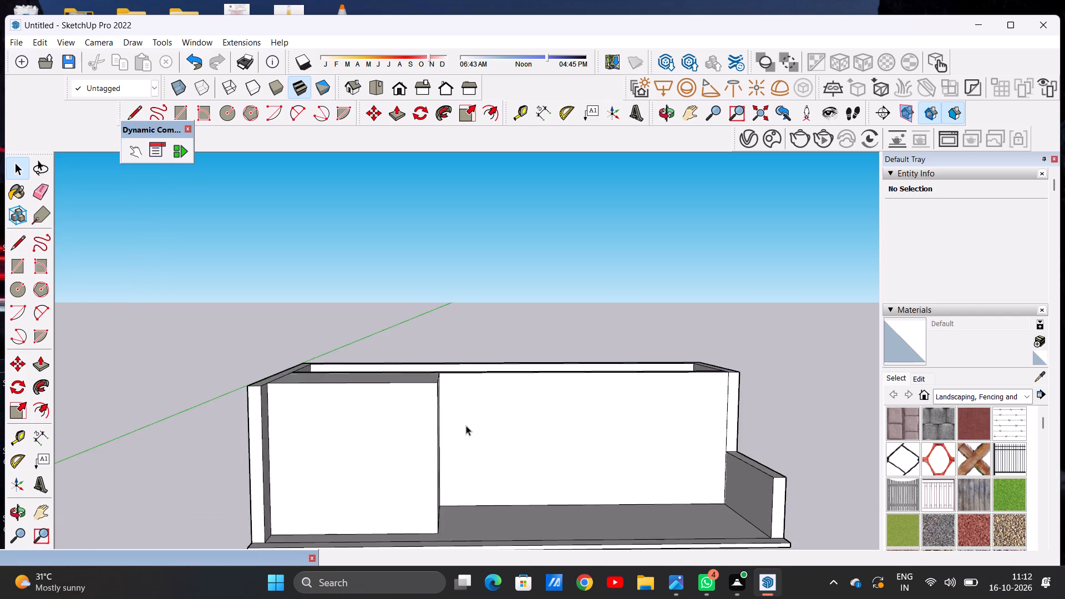
pyautogui.scroll(5, 466, 425)
pyautogui.moveTo(460, 432); pyautogui.dragTo(422, 429, button='middle')
pyautogui.scroll(-8, 398, 397)
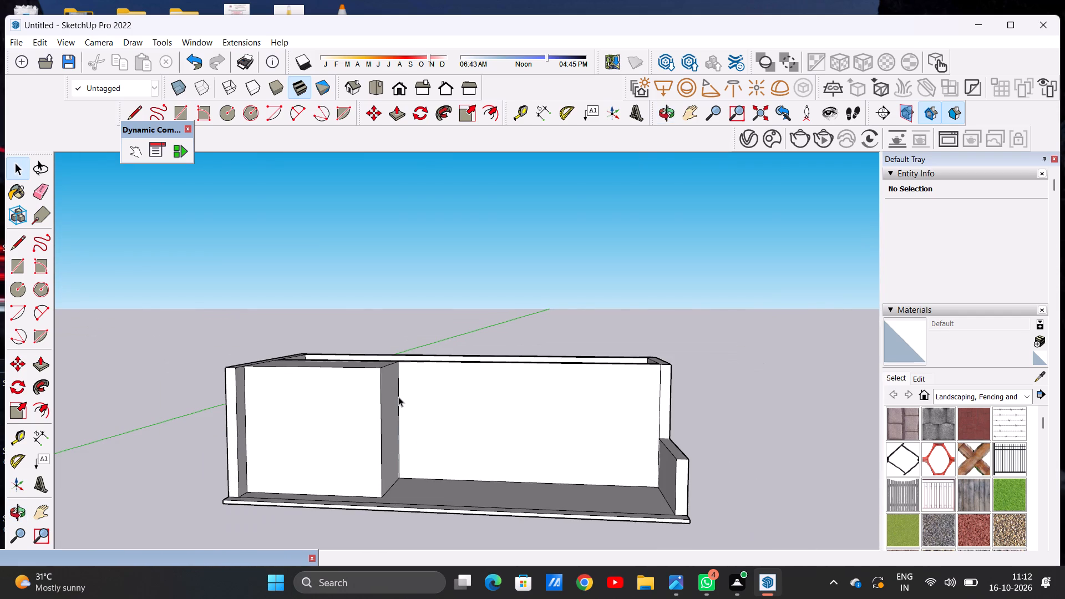
pyautogui.moveTo(438, 402); pyautogui.dragTo(500, 376, button='middle')
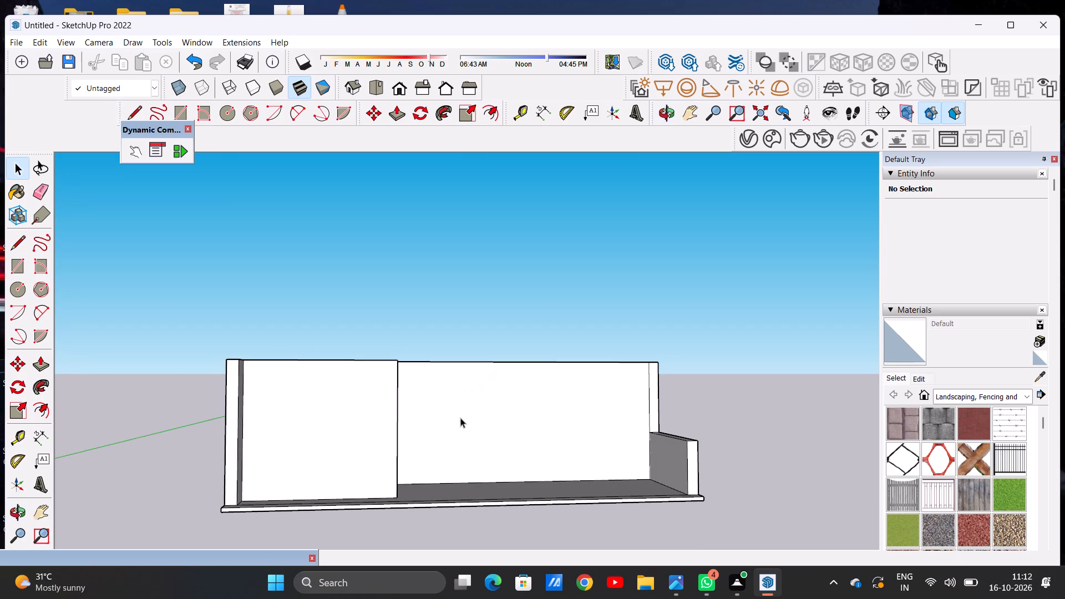
pyautogui.moveTo(487, 417); pyautogui.dragTo(465, 434, button='middle')
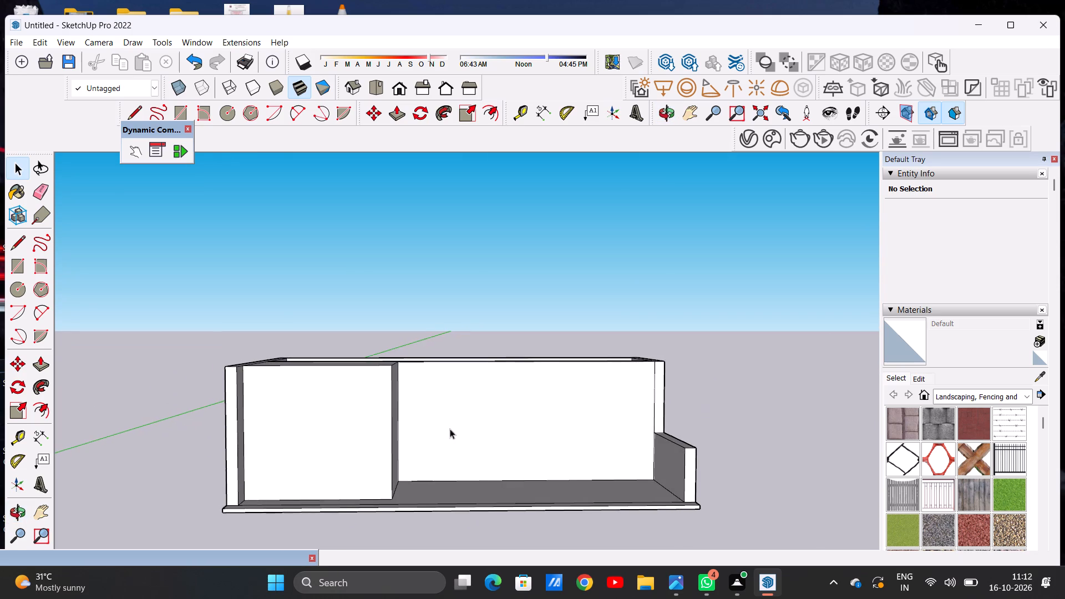
pyautogui.scroll(3, 437, 417)
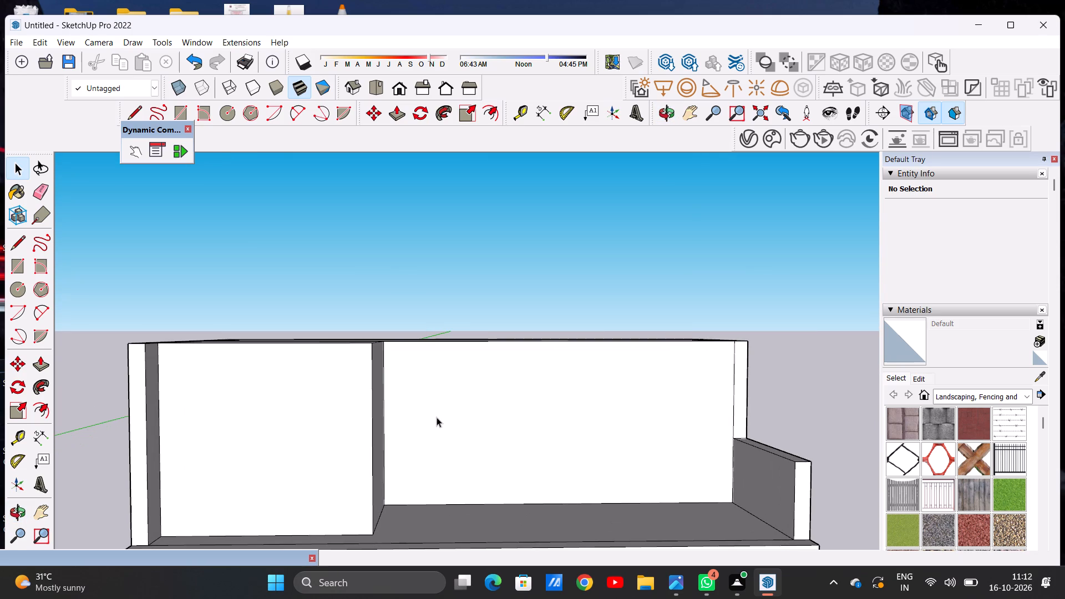
pyautogui.press('r')
pyautogui.scroll(2, 429, 402)
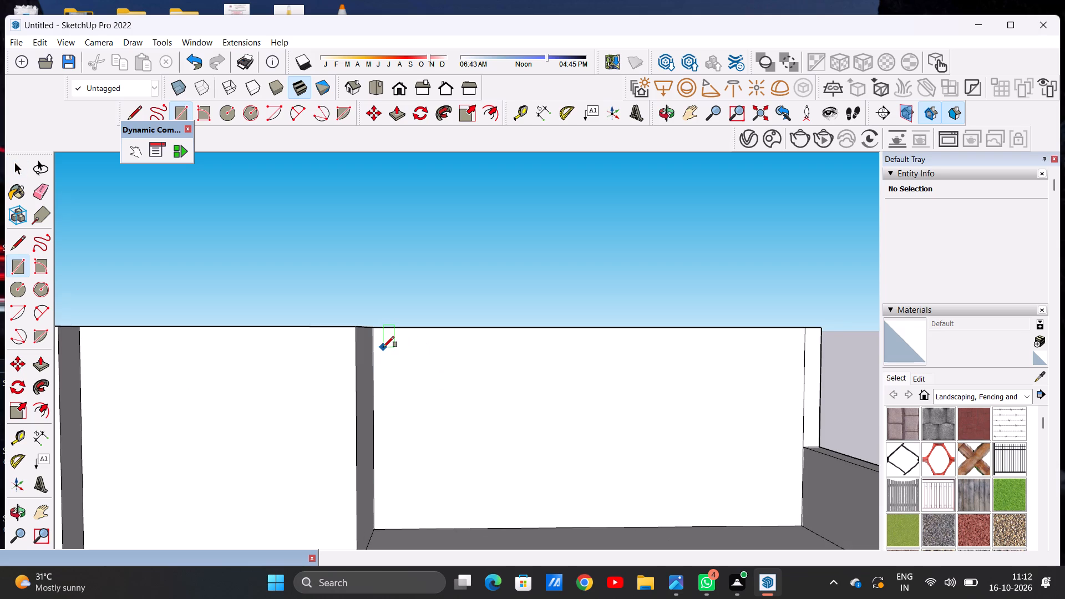
pyautogui.click(383, 347)
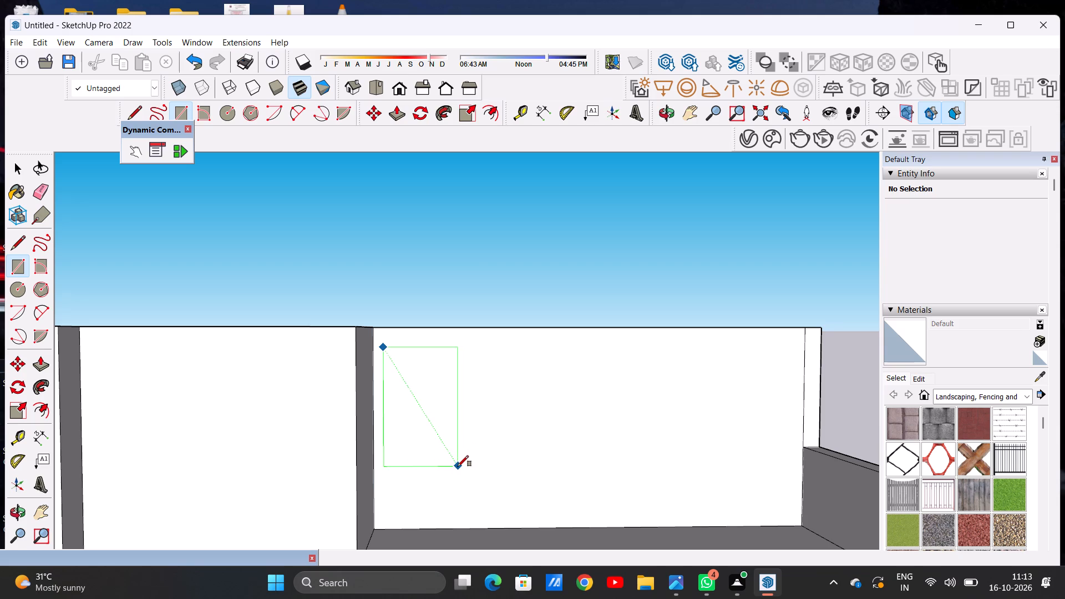
pyautogui.click(461, 473)
pyautogui.press('space')
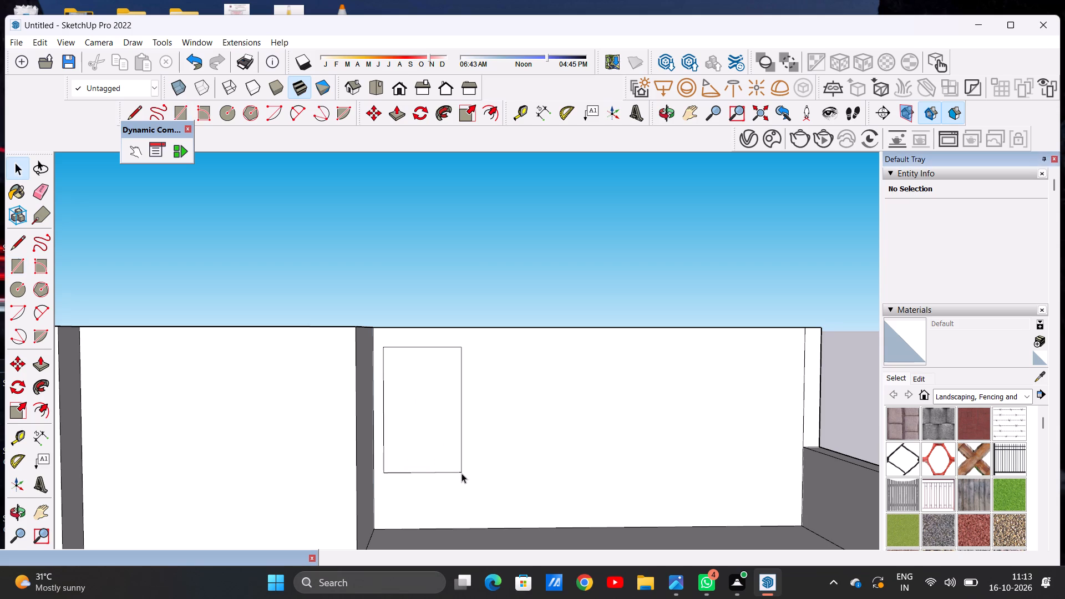
# Offset the window rectangle's edges slightly inward to outline a narrow frame.
pyautogui.write('OF')
pyautogui.click(407, 350)
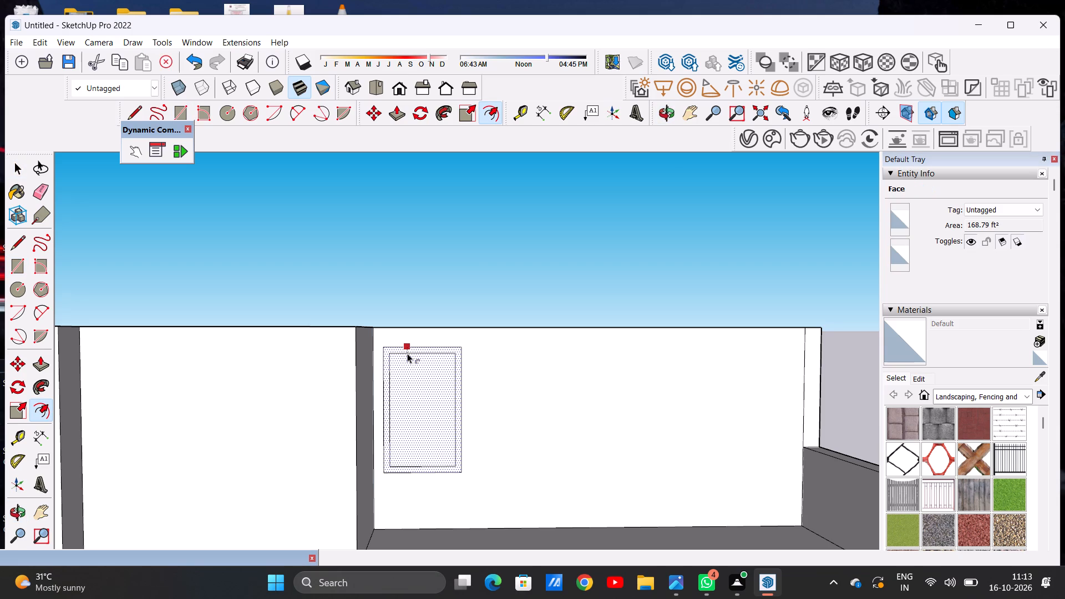
pyautogui.click(407, 355)
pyautogui.press('space')
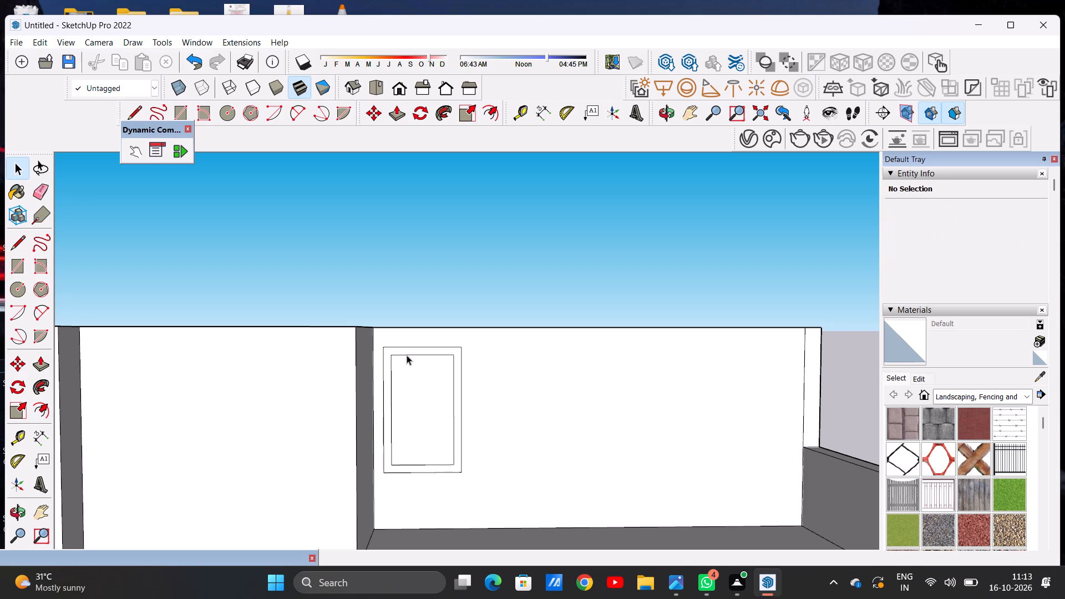
pyautogui.click(484, 266)
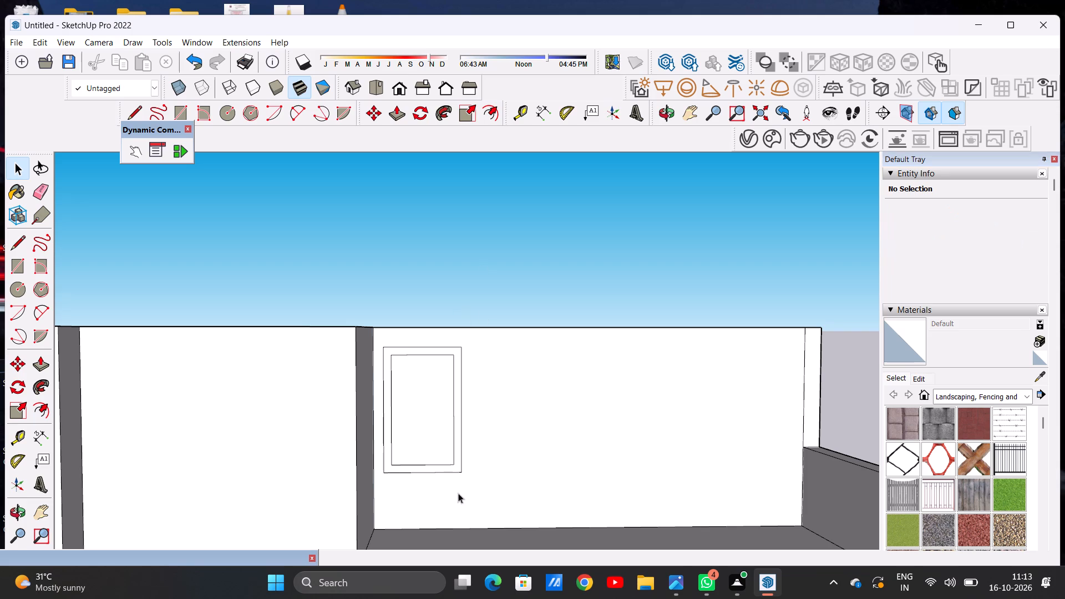
# Examine the window outline, projecting block and open front area from the front, the side and above.
pyautogui.scroll(-2, 480, 482)
pyautogui.scroll(1, 480, 482)
pyautogui.scroll(-12, 480, 481)
pyautogui.scroll(5, 457, 470)
pyautogui.scroll(1, 440, 400)
pyautogui.moveTo(410, 415); pyautogui.dragTo(572, 450, button='middle')
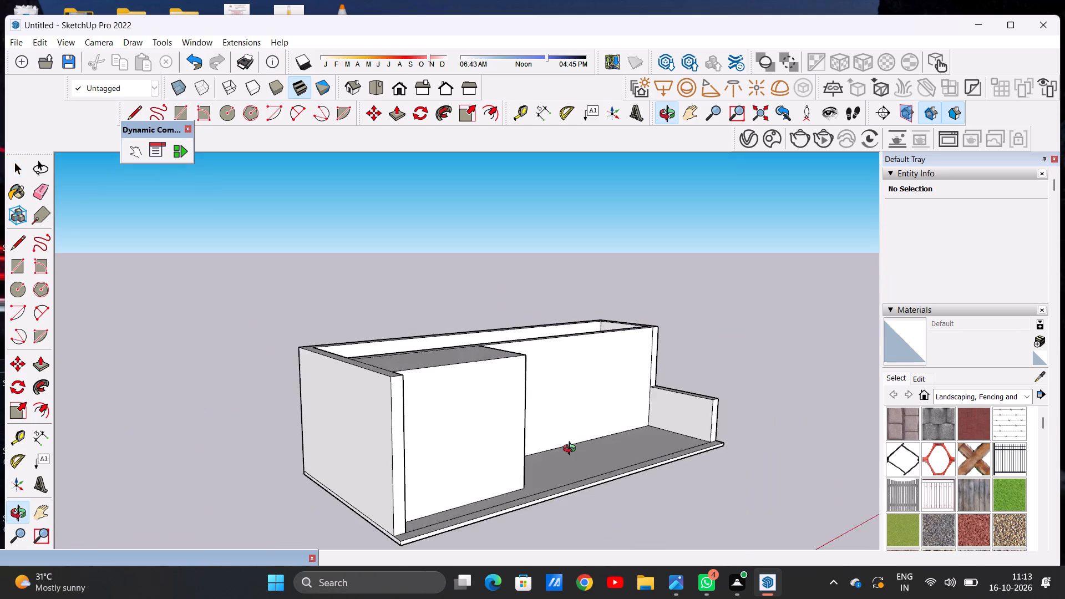
pyautogui.moveTo(572, 450); pyautogui.dragTo(402, 432, button='middle')
pyautogui.scroll(-5, 400, 432)
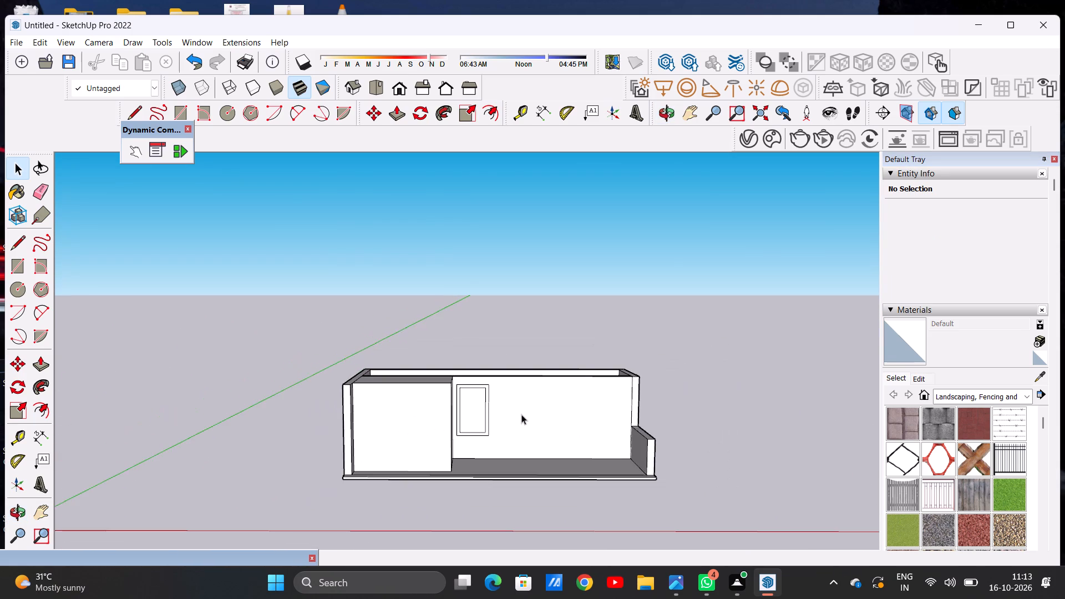
pyautogui.scroll(4, 521, 414)
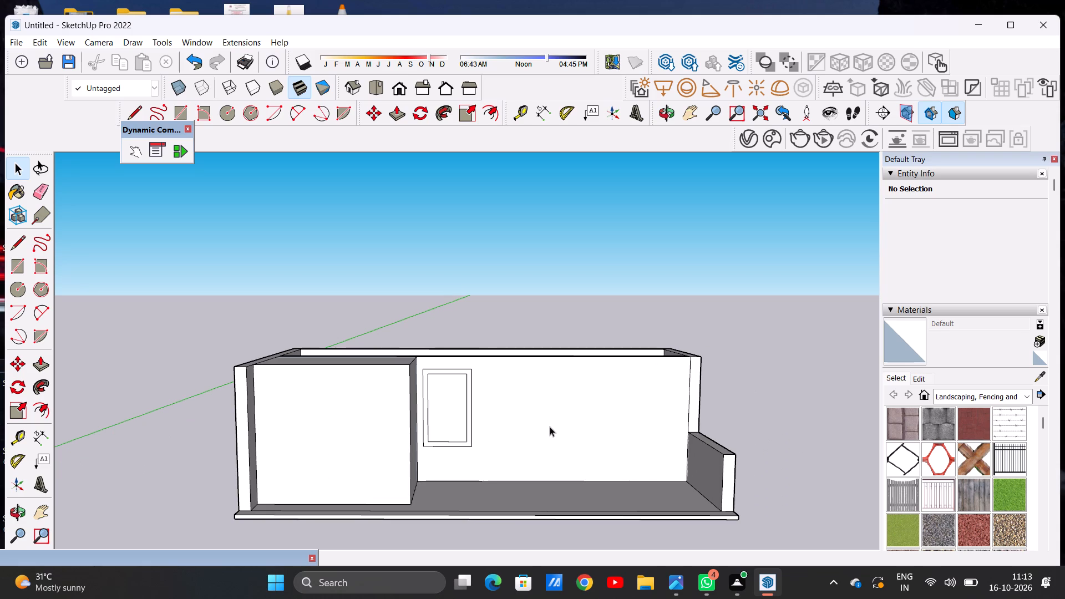
pyautogui.scroll(-4, 550, 427)
pyautogui.scroll(1, 581, 470)
pyautogui.moveTo(607, 429); pyautogui.dragTo(610, 548, button='middle')
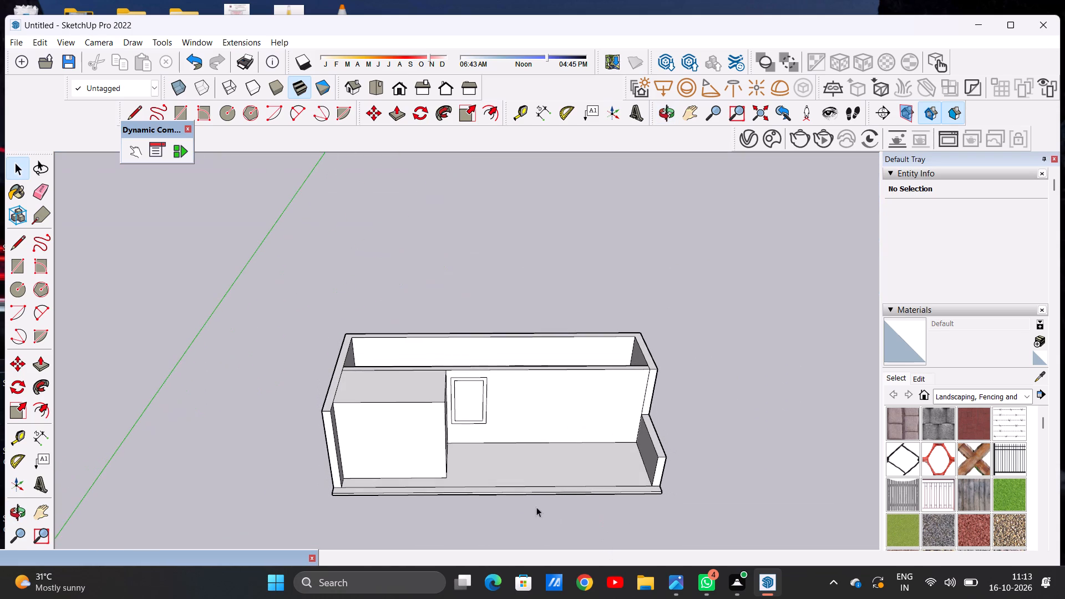
pyautogui.scroll(5, 452, 491)
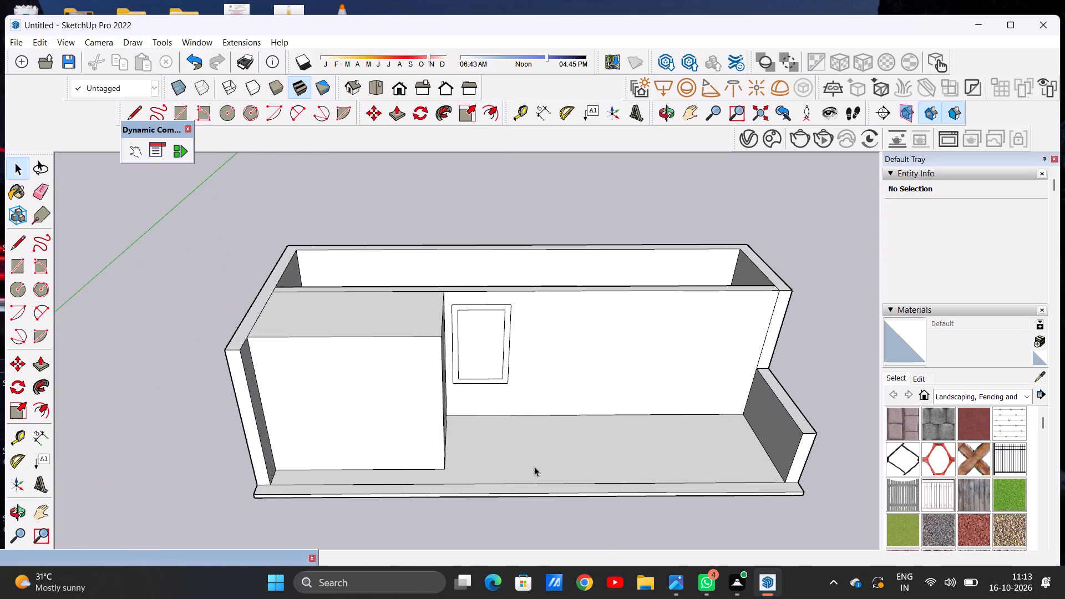
pyautogui.scroll(-5, 534, 466)
pyautogui.scroll(2, 512, 428)
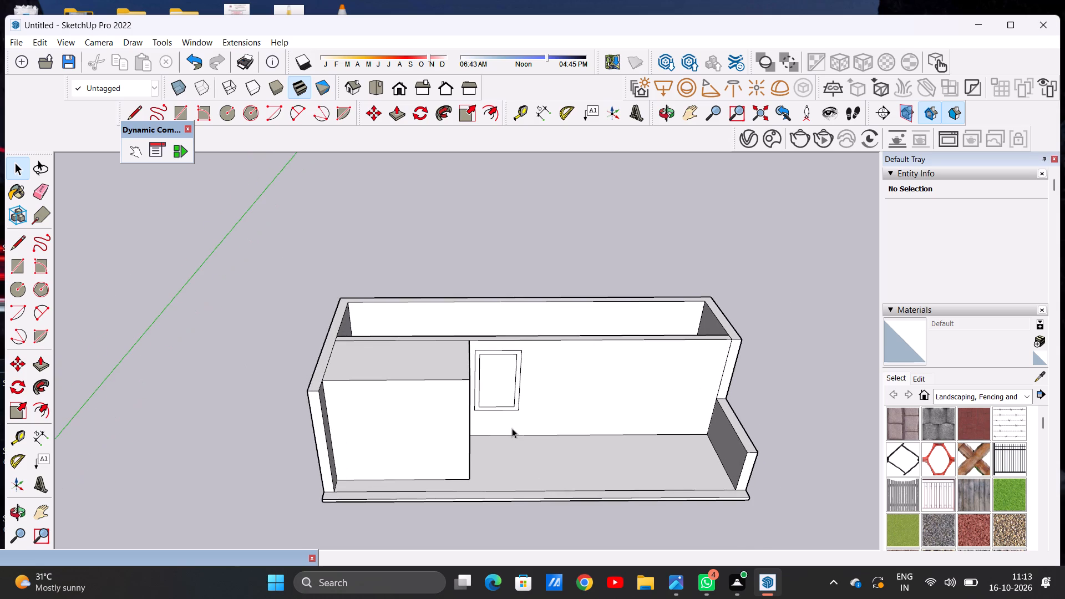
pyautogui.scroll(-2, 539, 449)
pyautogui.moveTo(586, 443); pyautogui.dragTo(582, 398, button='middle')
pyautogui.scroll(2, 708, 441)
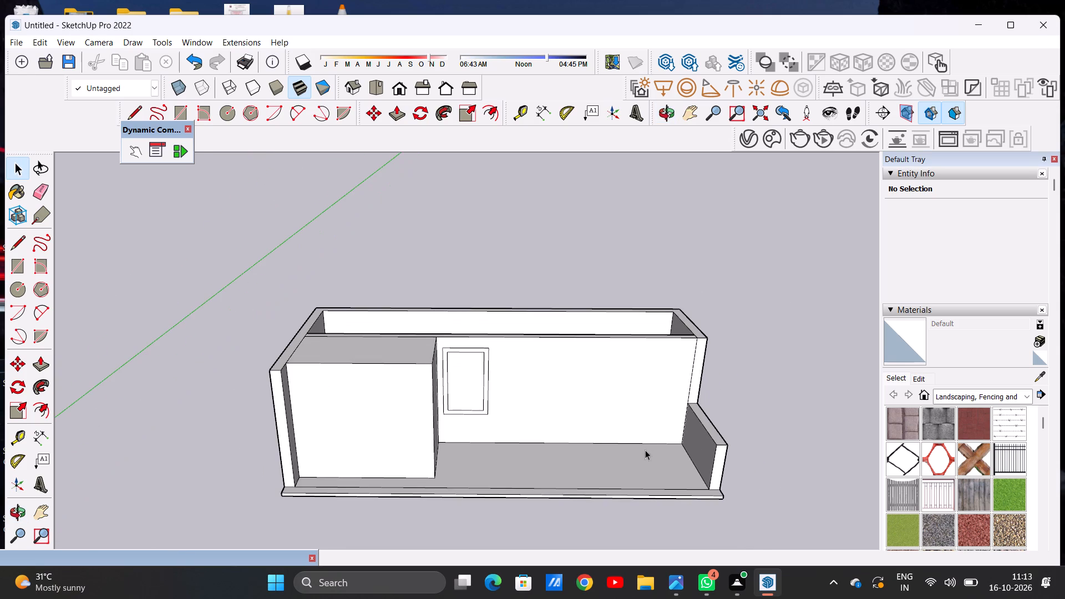
pyautogui.moveTo(640, 446); pyautogui.dragTo(643, 488, button='middle')
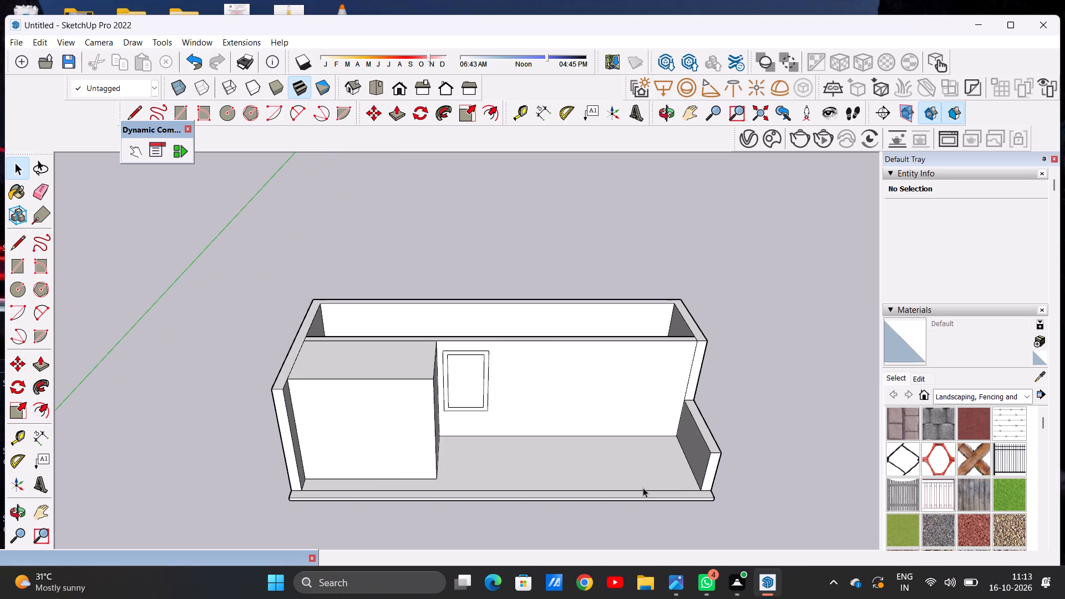
pyautogui.scroll(-1, 643, 488)
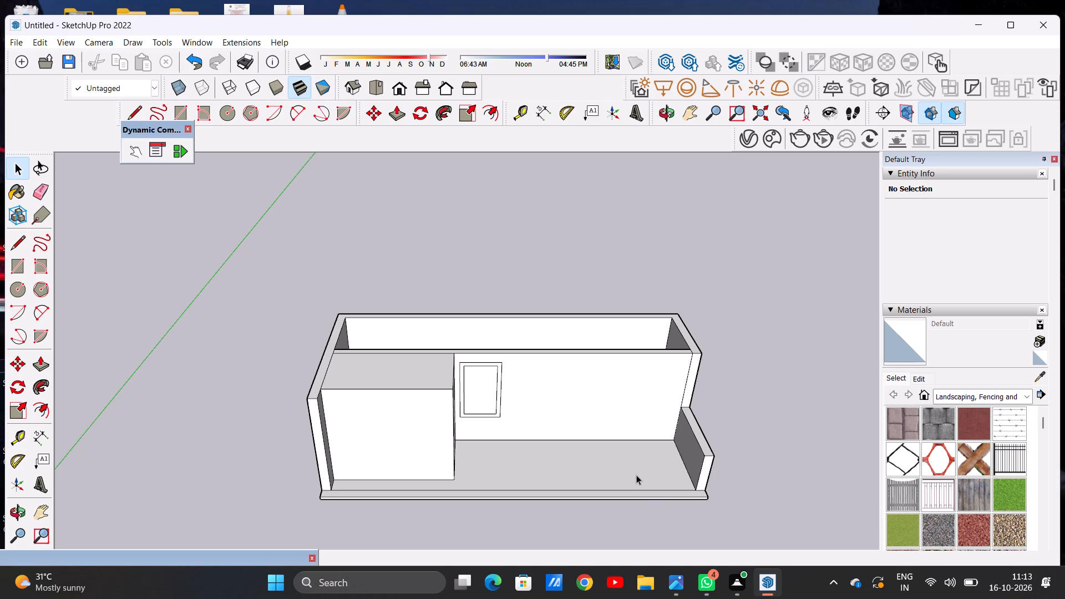
pyautogui.scroll(2, 531, 423)
pyautogui.scroll(1, 606, 477)
pyautogui.moveTo(596, 462); pyautogui.dragTo(589, 401, button='middle')
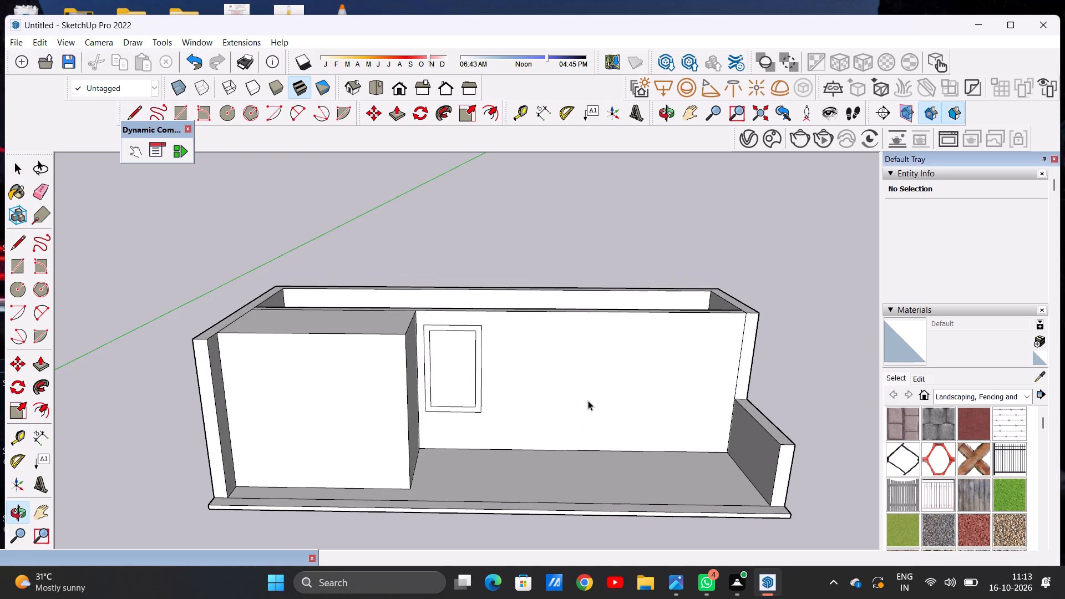
pyautogui.scroll(3, 448, 421)
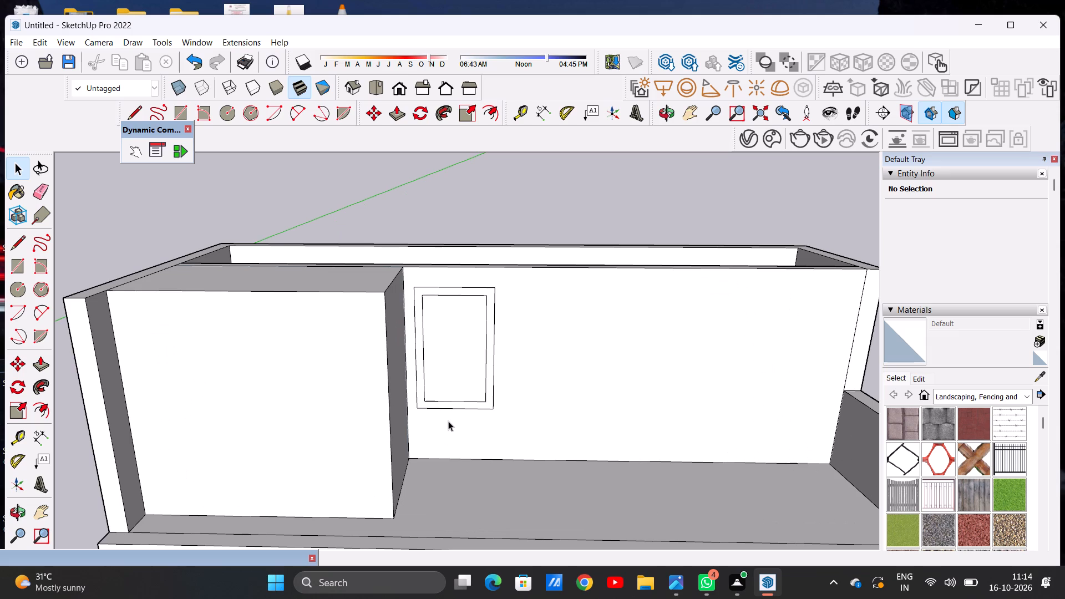
pyautogui.scroll(-4, 472, 402)
pyautogui.scroll(-20, 487, 404)
pyautogui.scroll(-4, 514, 405)
pyautogui.scroll(5, 542, 380)
# Move the rear room's floor face with its edges up to the inner top corner of the walls.
pyautogui.moveTo(539, 356); pyautogui.dragTo(550, 461, button='middle')
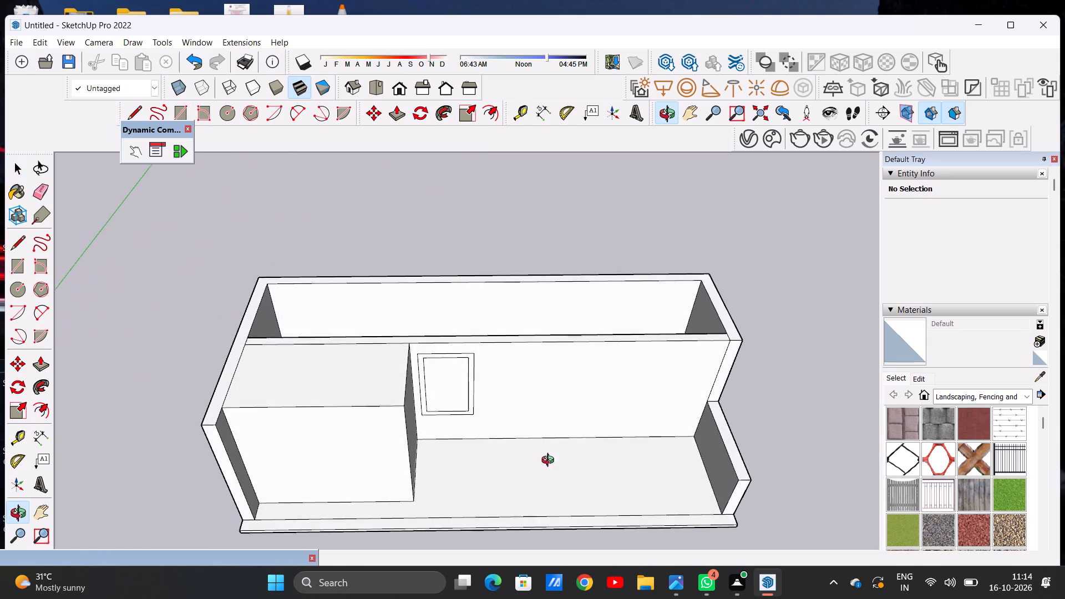
pyautogui.moveTo(550, 461); pyautogui.dragTo(545, 491, button='middle')
pyautogui.moveTo(529, 410); pyautogui.dragTo(523, 534, button='middle')
pyautogui.scroll(-5, 484, 384)
pyautogui.scroll(4, 528, 331)
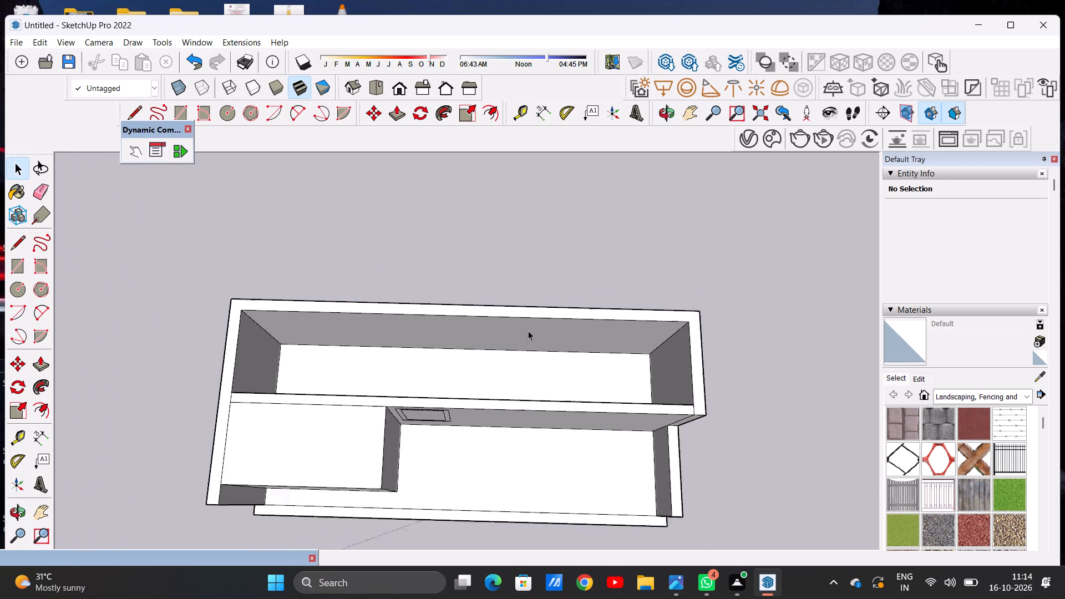
pyautogui.scroll(3, 528, 331)
pyautogui.moveTo(529, 366); pyautogui.dragTo(537, 404, button='middle')
pyautogui.scroll(4, 539, 403)
pyautogui.doubleClick(539, 402)
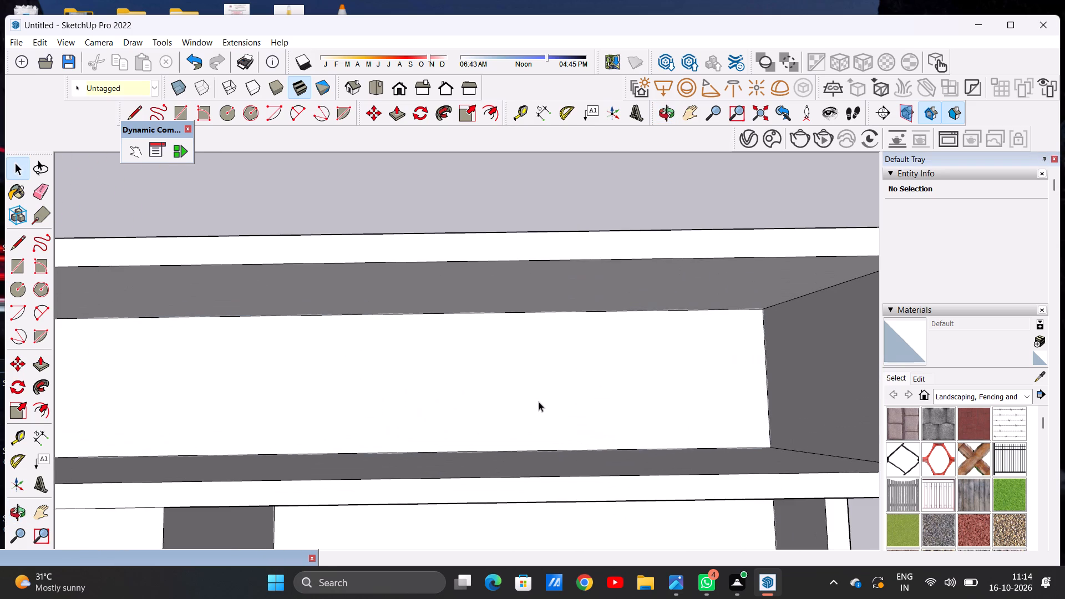
pyautogui.press('m')
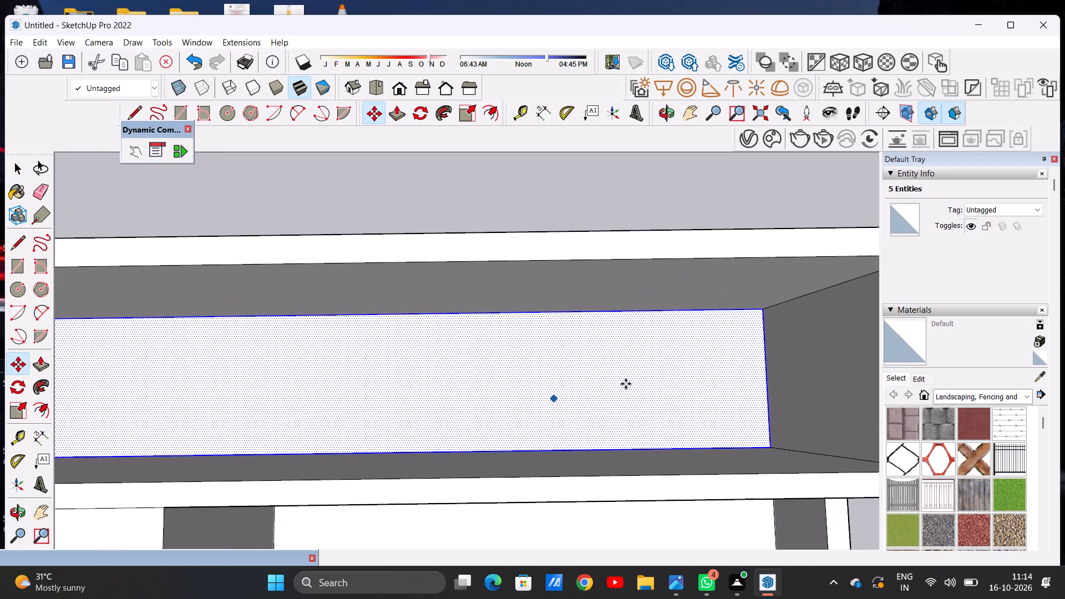
pyautogui.click(765, 310)
pyautogui.scroll(-10, 771, 303)
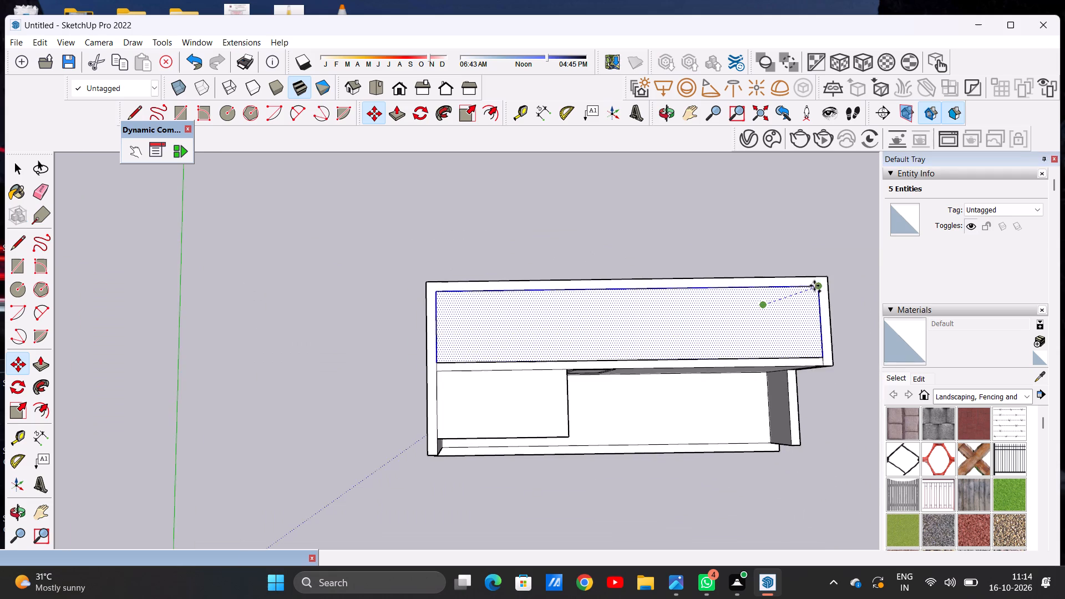
pyautogui.scroll(10, 814, 286)
pyautogui.click(824, 286)
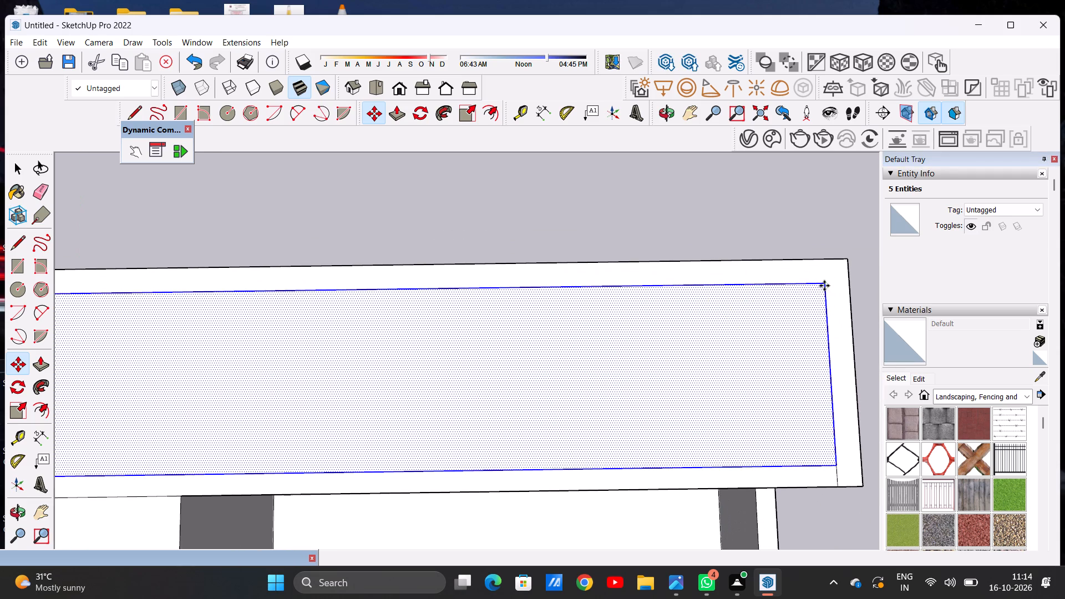
pyautogui.press('space')
pyautogui.click(586, 177)
# Examine the rear room's top face, the projecting block and the front area from above and from a low front angle.
pyautogui.scroll(-12, 583, 337)
pyautogui.moveTo(573, 385); pyautogui.dragTo(570, 255, button='middle')
pyautogui.moveTo(562, 369); pyautogui.dragTo(559, 302, button='middle')
pyautogui.scroll(7, 556, 303)
pyautogui.moveTo(603, 402); pyautogui.dragTo(591, 354, button='middle')
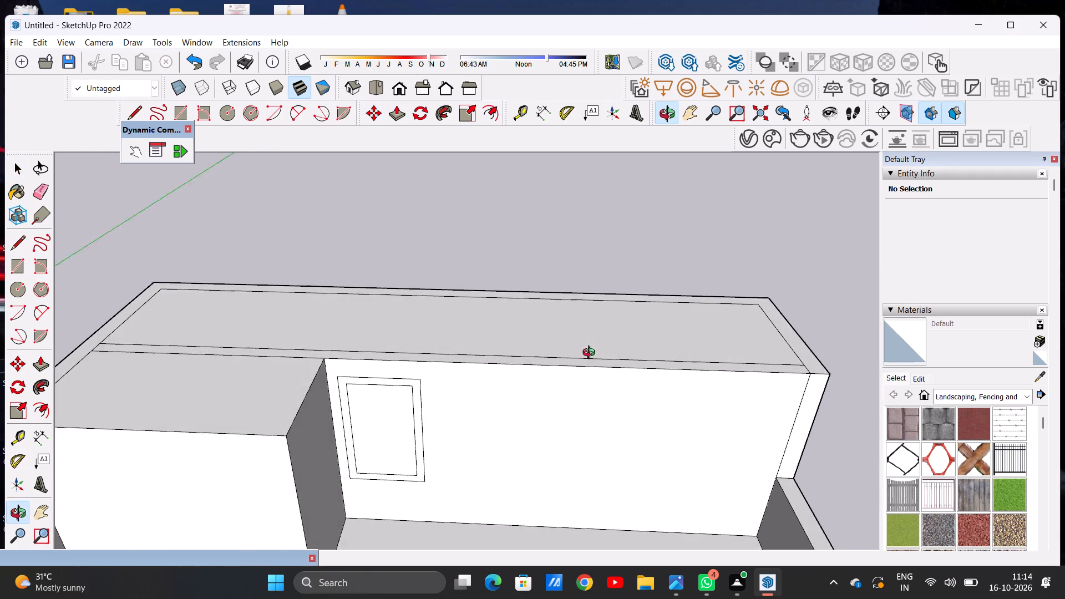
pyautogui.moveTo(591, 354); pyautogui.dragTo(591, 353, button='middle')
pyautogui.scroll(-13, 595, 352)
pyautogui.scroll(7, 601, 395)
pyautogui.moveTo(595, 398); pyautogui.dragTo(597, 348, button='middle')
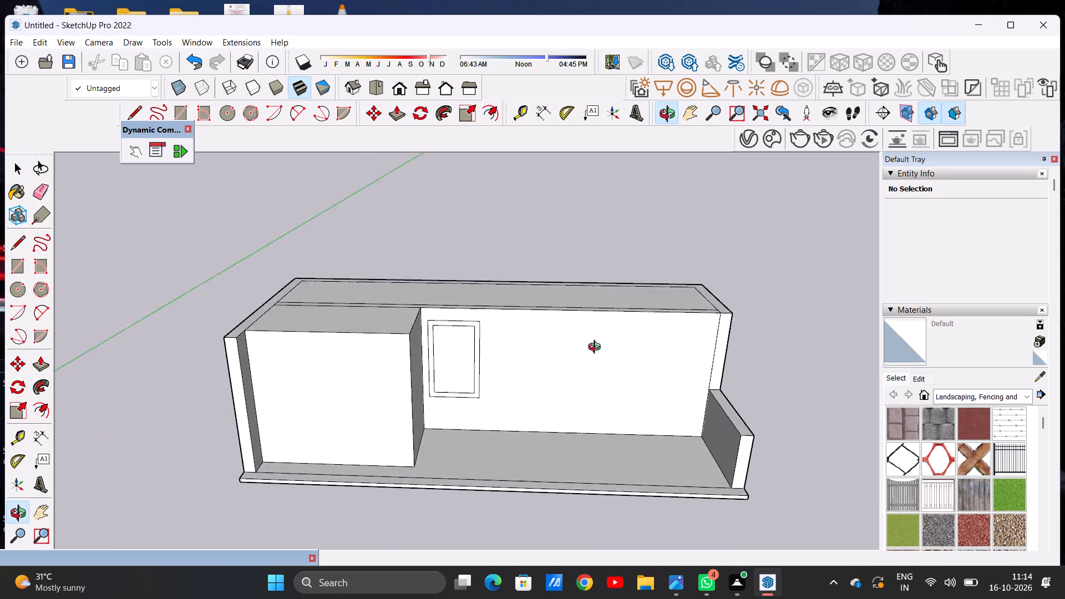
pyautogui.moveTo(597, 348); pyautogui.dragTo(608, 319, button='middle')
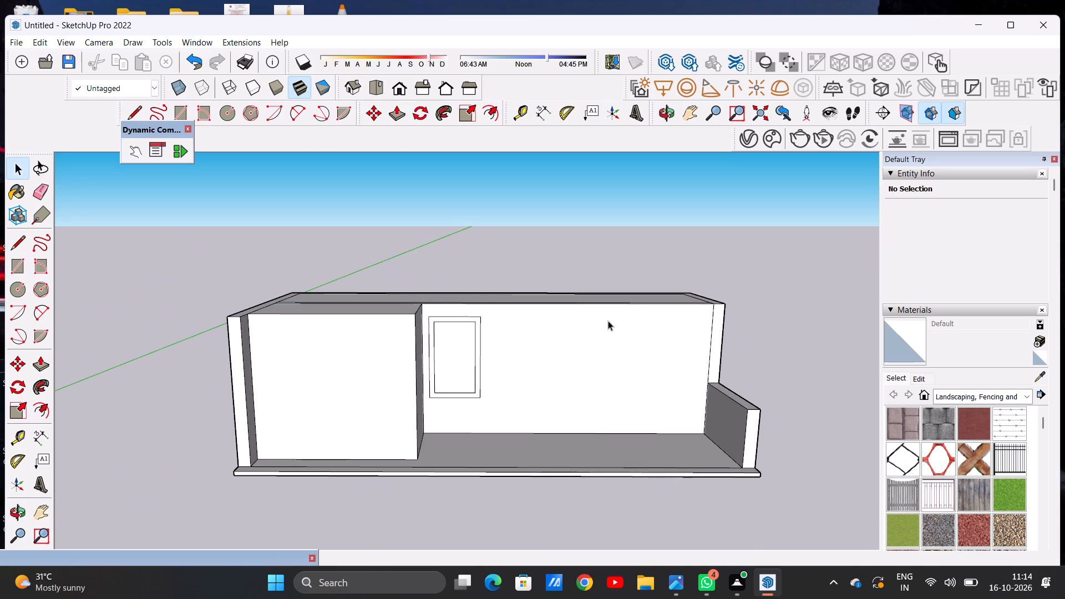
pyautogui.scroll(-3, 492, 394)
pyautogui.moveTo(582, 389); pyautogui.dragTo(594, 468, button='middle')
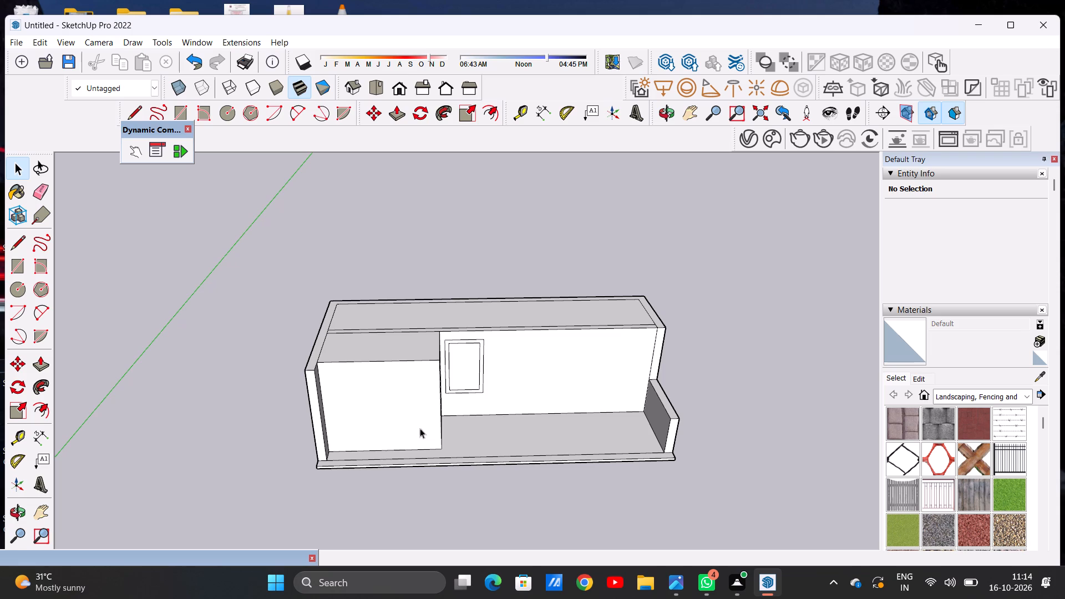
# Push the front face of the projecting left block slightly back toward the rear wall.
pyautogui.scroll(20, 399, 407)
pyautogui.scroll(3, 399, 407)
pyautogui.moveTo(443, 423); pyautogui.dragTo(419, 426, button='middle')
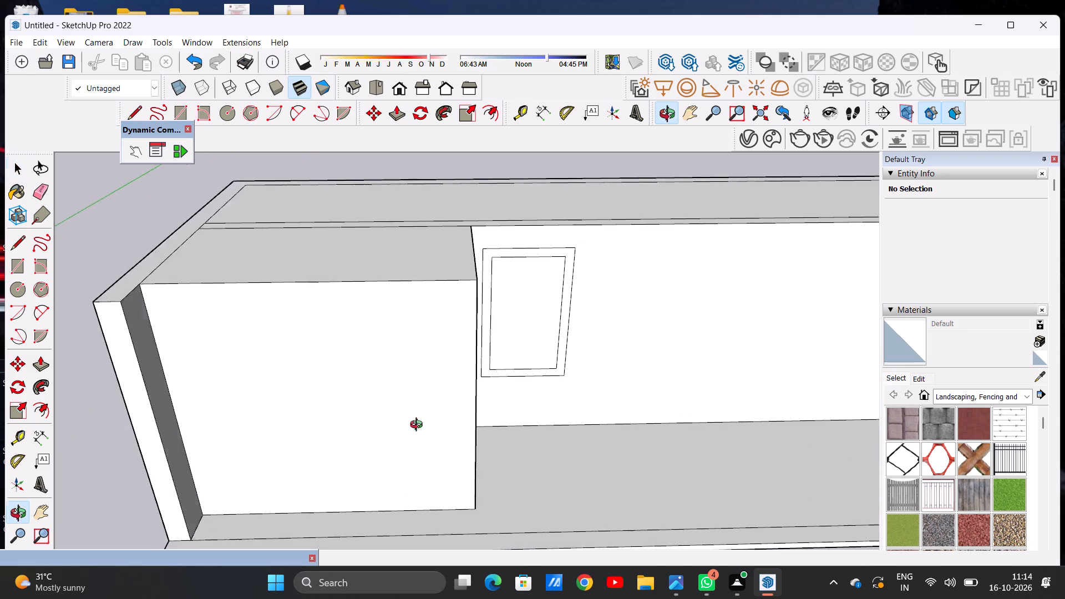
pyautogui.moveTo(419, 426); pyautogui.dragTo(346, 435, button='middle')
pyautogui.scroll(1, 362, 407)
pyautogui.press('p')
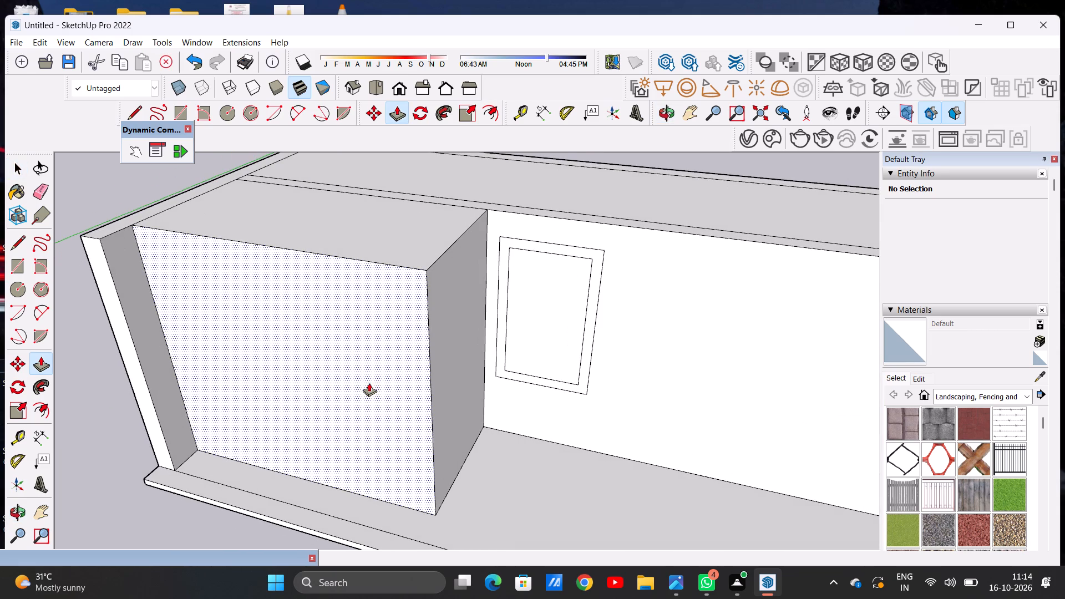
pyautogui.click(369, 383)
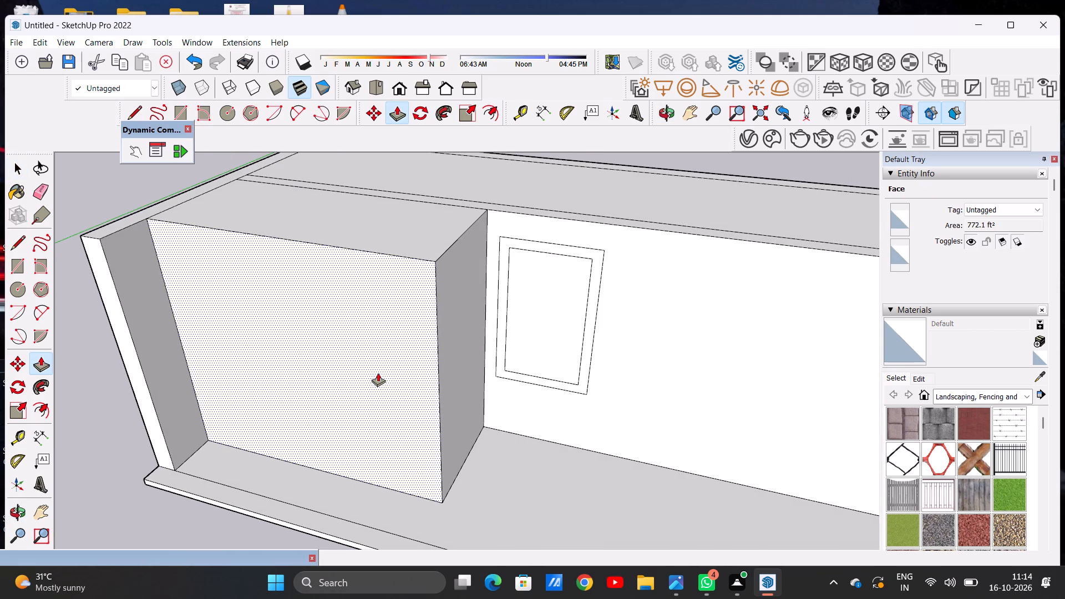
pyautogui.click(378, 373)
pyautogui.press('space')
# Examine the shortened block and the open front area from a low front angle and from above.
pyautogui.scroll(-9, 544, 384)
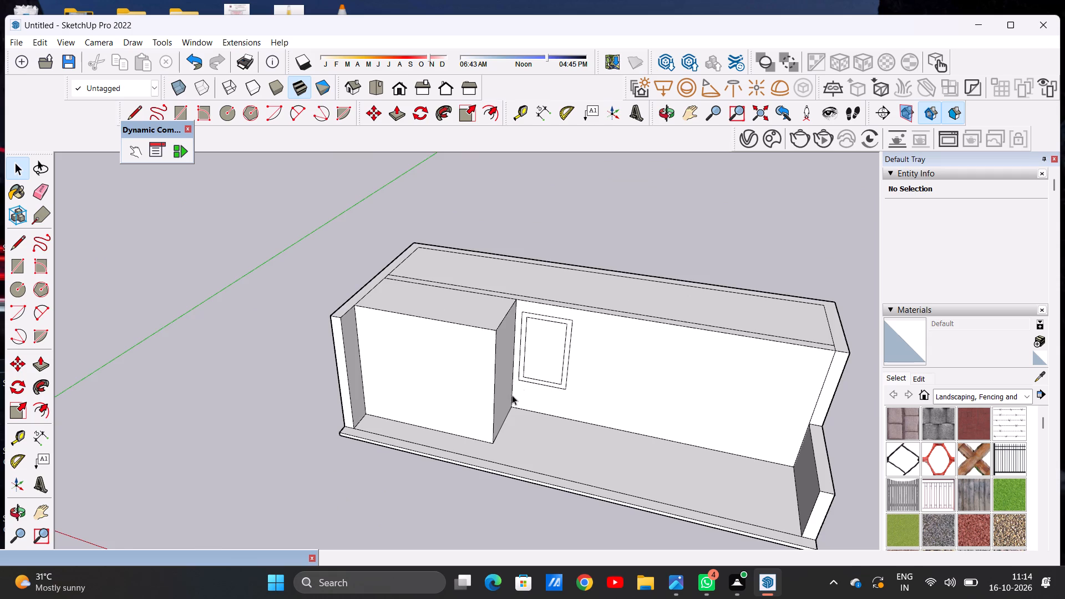
pyautogui.moveTo(510, 398); pyautogui.dragTo(612, 287, button='middle')
pyautogui.scroll(-5, 478, 396)
pyautogui.scroll(6, 605, 374)
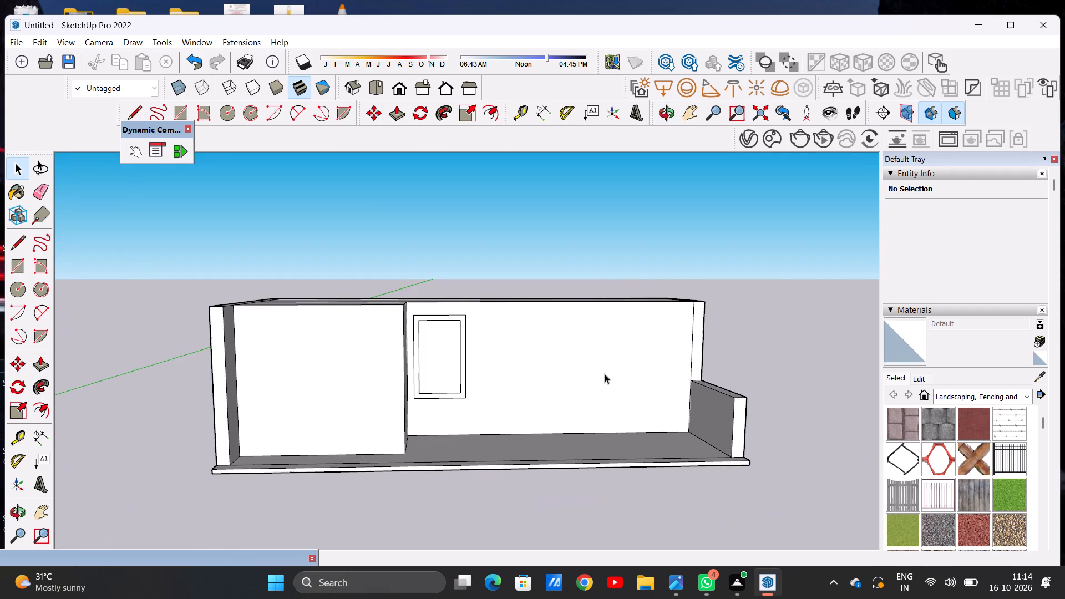
pyautogui.moveTo(598, 373); pyautogui.dragTo(589, 541, button='middle')
pyautogui.scroll(2, 646, 422)
pyautogui.moveTo(631, 410); pyautogui.dragTo(630, 413, button='middle')
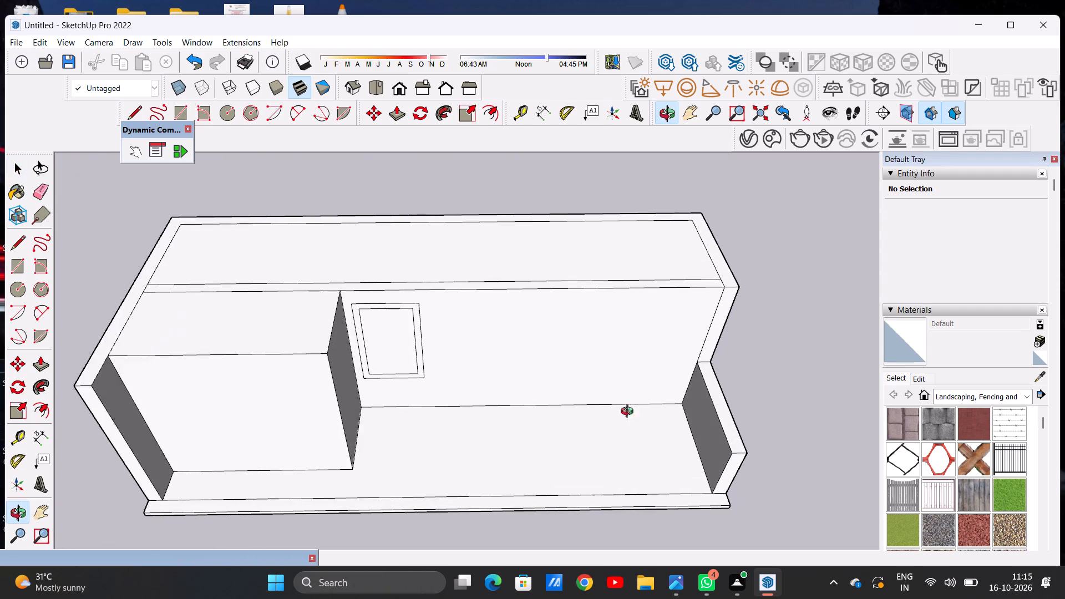
pyautogui.moveTo(630, 413); pyautogui.dragTo(630, 463, button='middle')
# Draw a small column-base rectangle of about 16.6 ft² on the open front floor, near the corner of the window wall and low side wall.
pyautogui.scroll(2, 638, 440)
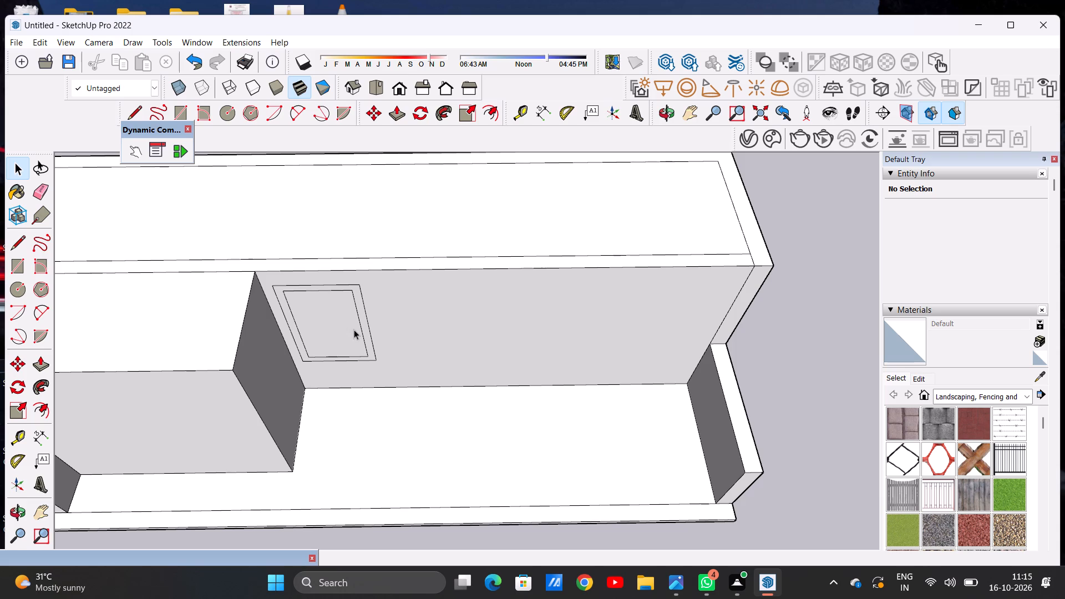
pyautogui.scroll(1, 663, 419)
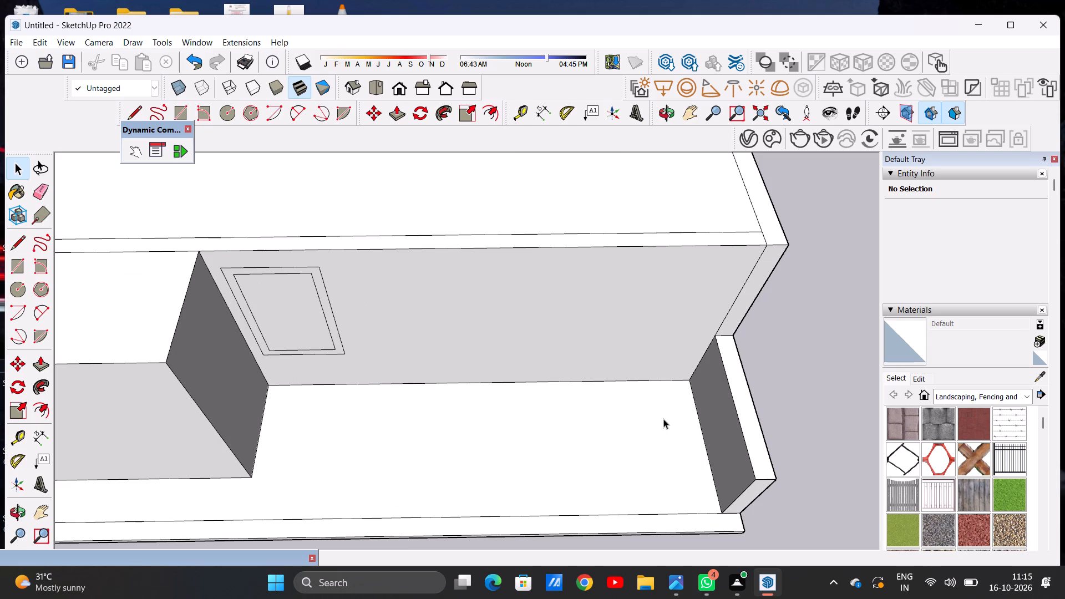
pyautogui.press('r')
pyautogui.scroll(2, 663, 413)
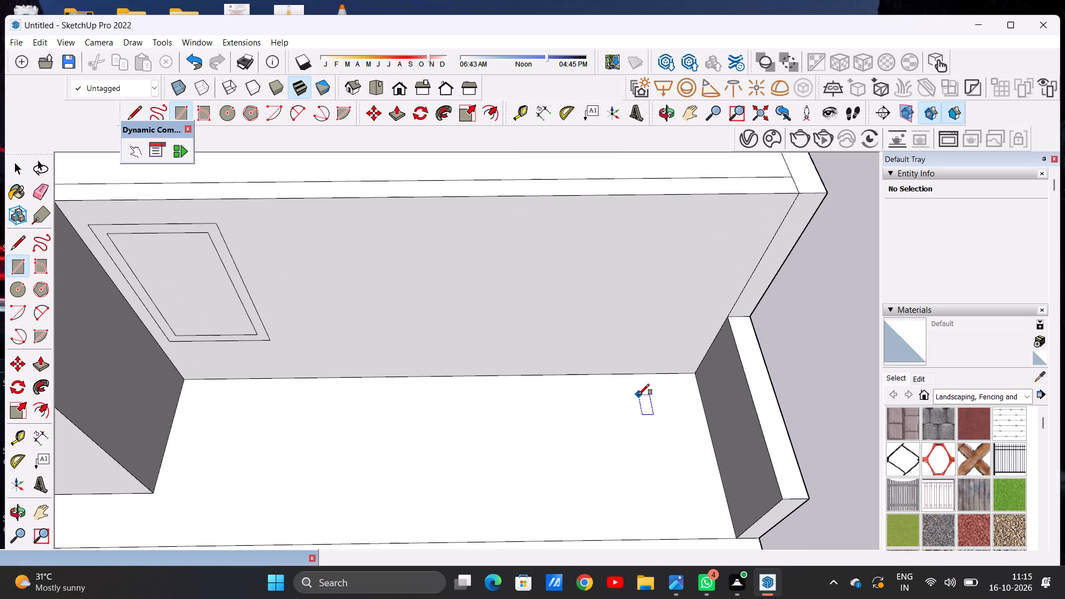
pyautogui.click(650, 385)
pyautogui.click(697, 414)
pyautogui.press('space')
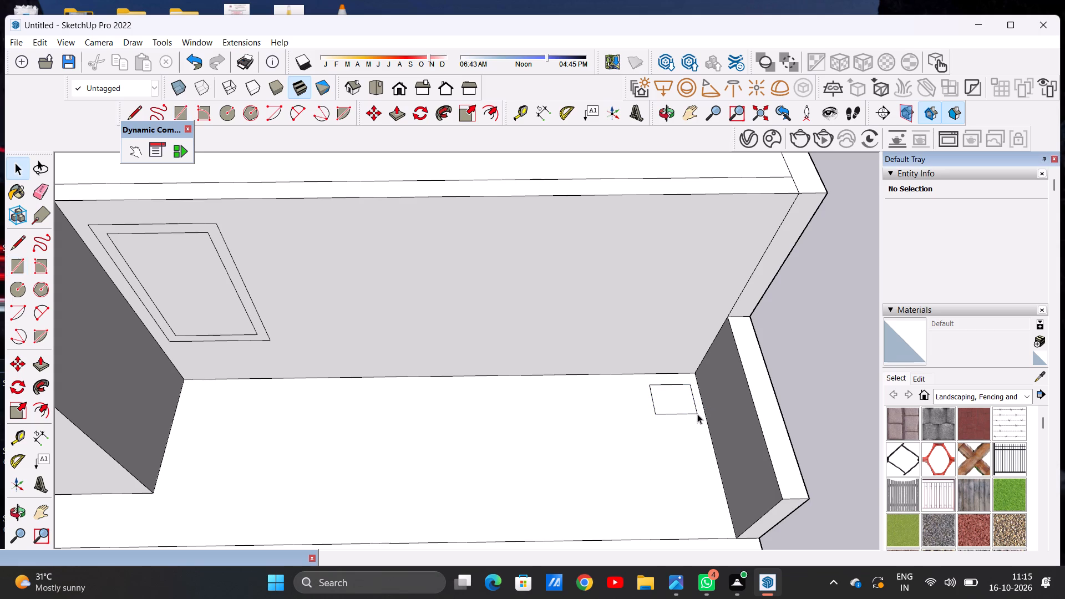
# Push/Pull the small floor rectangle up into a column level with the top corner of the adjacent wall.
pyautogui.write('P')
pyautogui.click(685, 399)
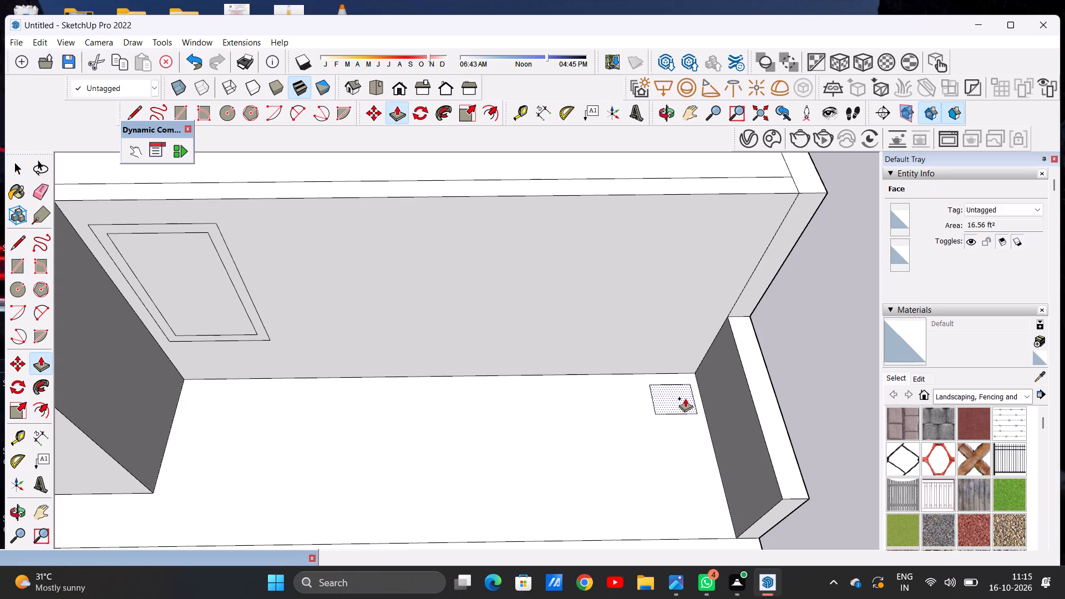
pyautogui.scroll(-6, 677, 356)
pyautogui.moveTo(699, 331); pyautogui.dragTo(704, 220, button='middle')
pyautogui.scroll(6, 757, 255)
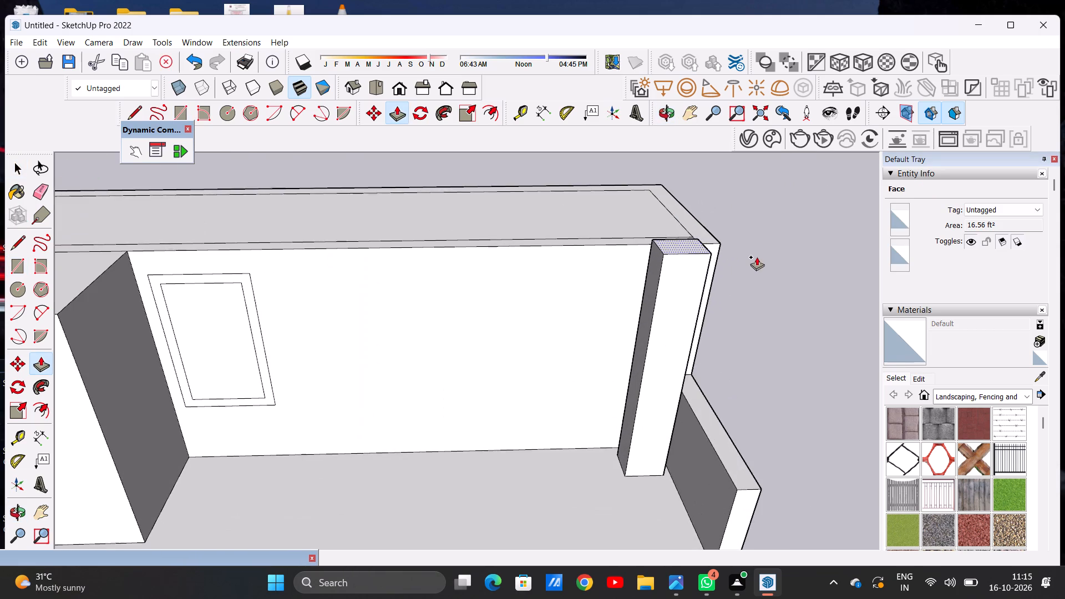
pyautogui.moveTo(746, 262); pyautogui.dragTo(678, 273, button='middle')
pyautogui.scroll(7, 686, 281)
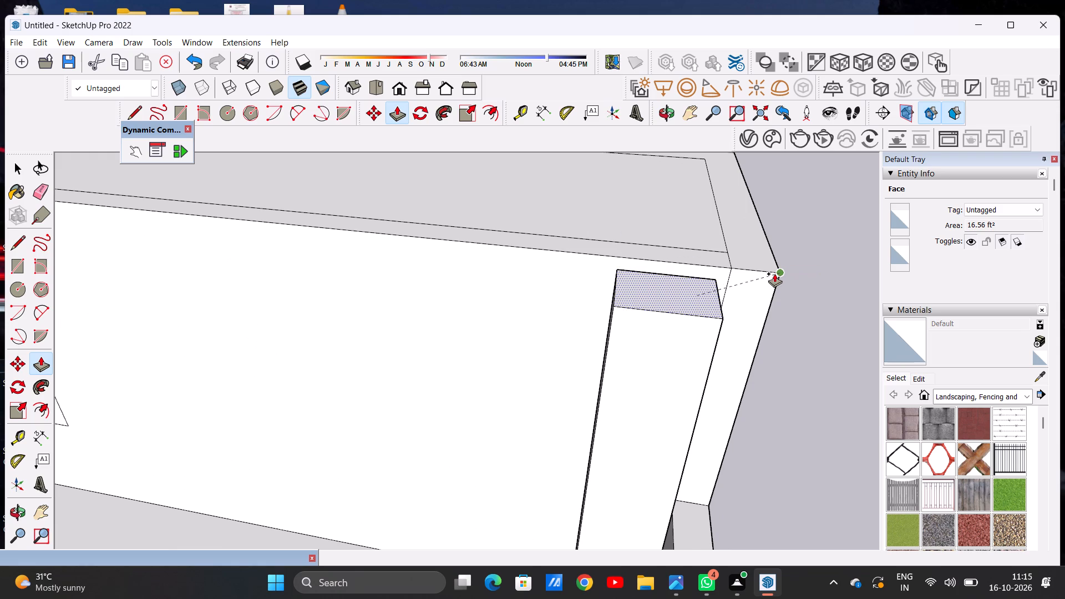
pyautogui.click(774, 273)
pyautogui.press('space')
pyautogui.scroll(-9, 645, 339)
pyautogui.moveTo(627, 389); pyautogui.dragTo(650, 246, button='middle')
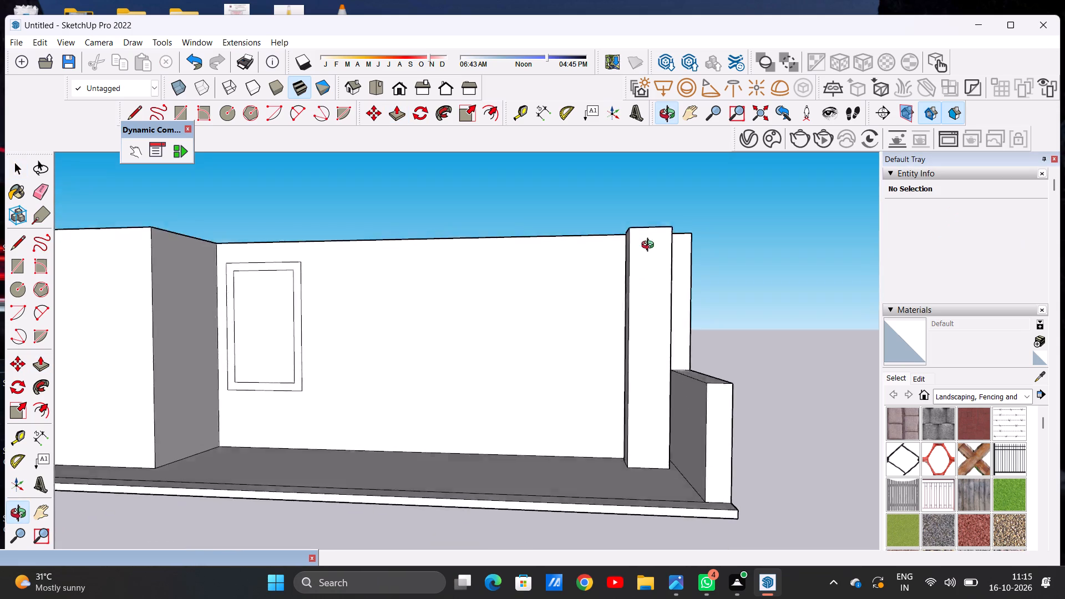
pyautogui.moveTo(650, 246); pyautogui.dragTo(746, 304, button='middle')
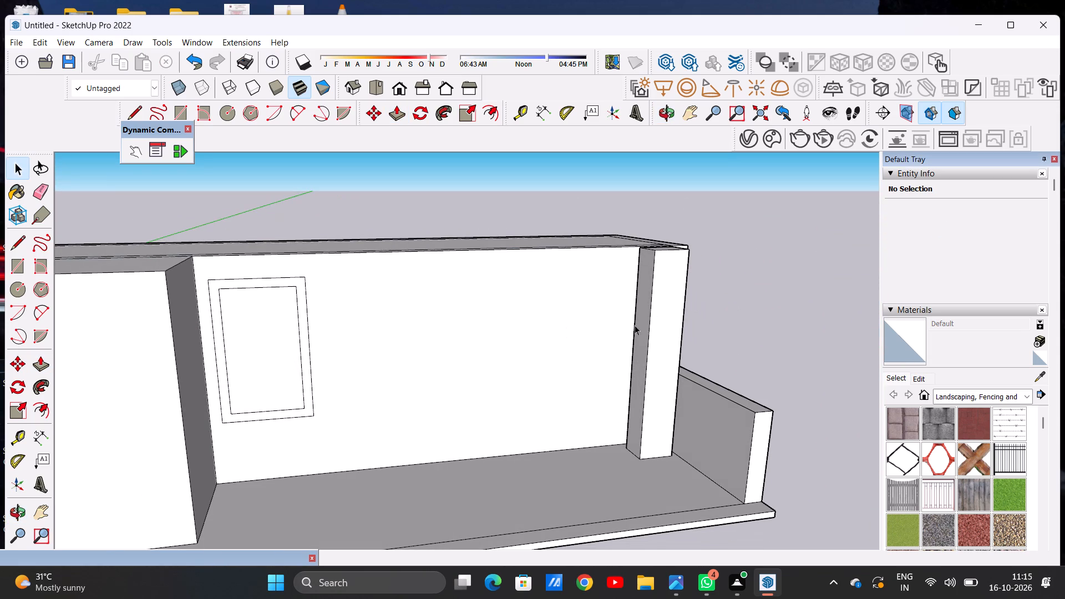
pyautogui.moveTo(615, 333); pyautogui.dragTo(712, 317, button='middle')
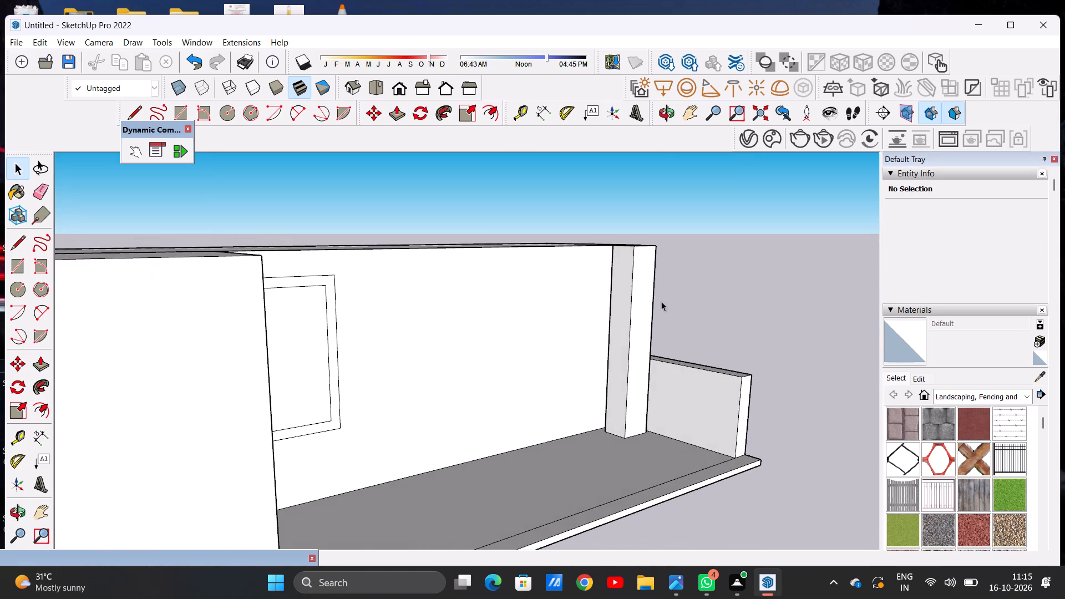
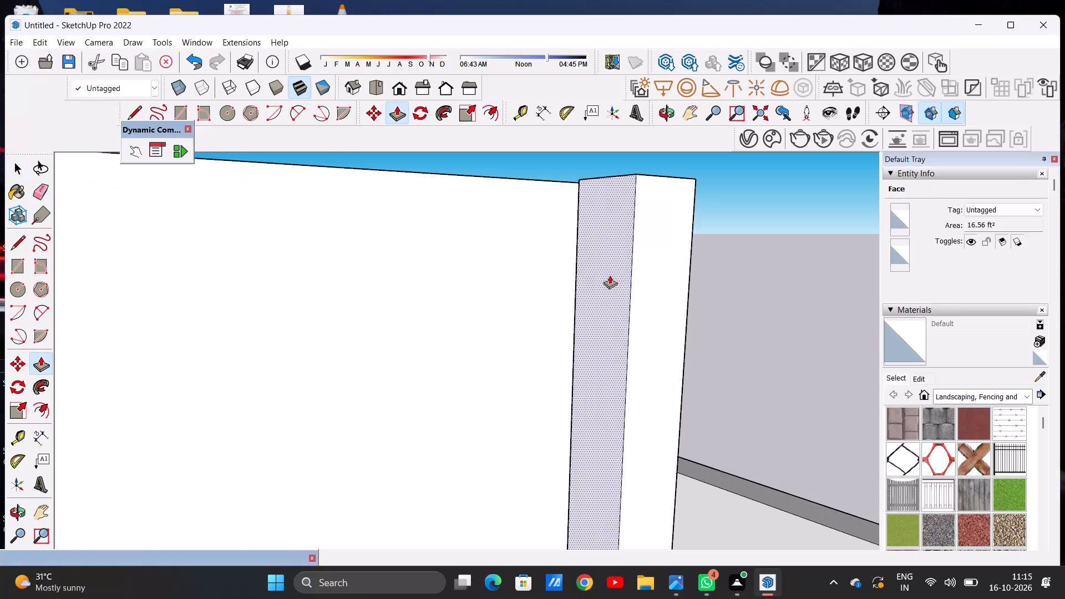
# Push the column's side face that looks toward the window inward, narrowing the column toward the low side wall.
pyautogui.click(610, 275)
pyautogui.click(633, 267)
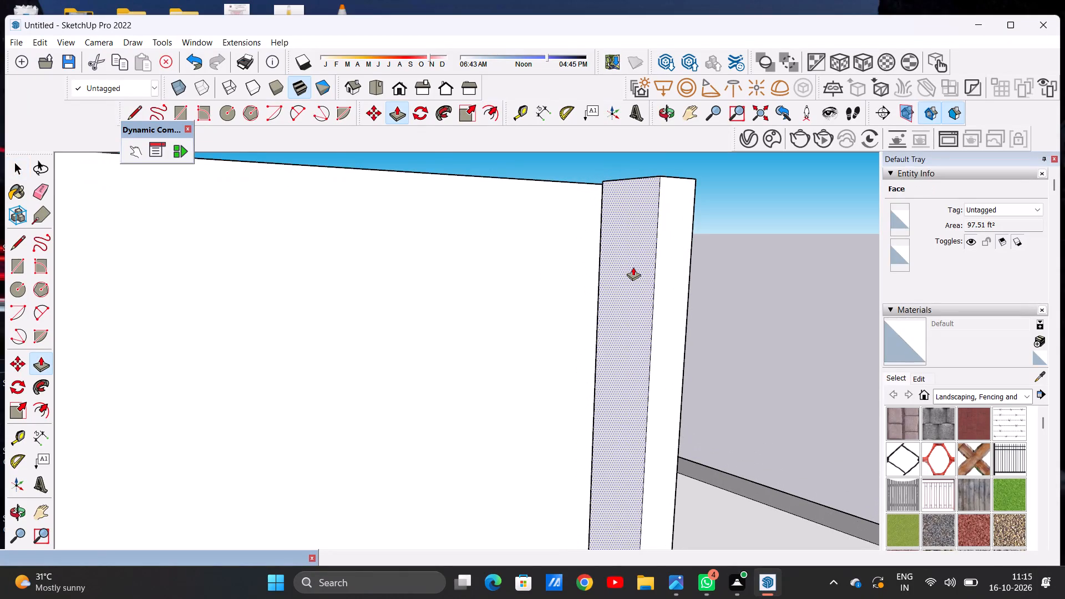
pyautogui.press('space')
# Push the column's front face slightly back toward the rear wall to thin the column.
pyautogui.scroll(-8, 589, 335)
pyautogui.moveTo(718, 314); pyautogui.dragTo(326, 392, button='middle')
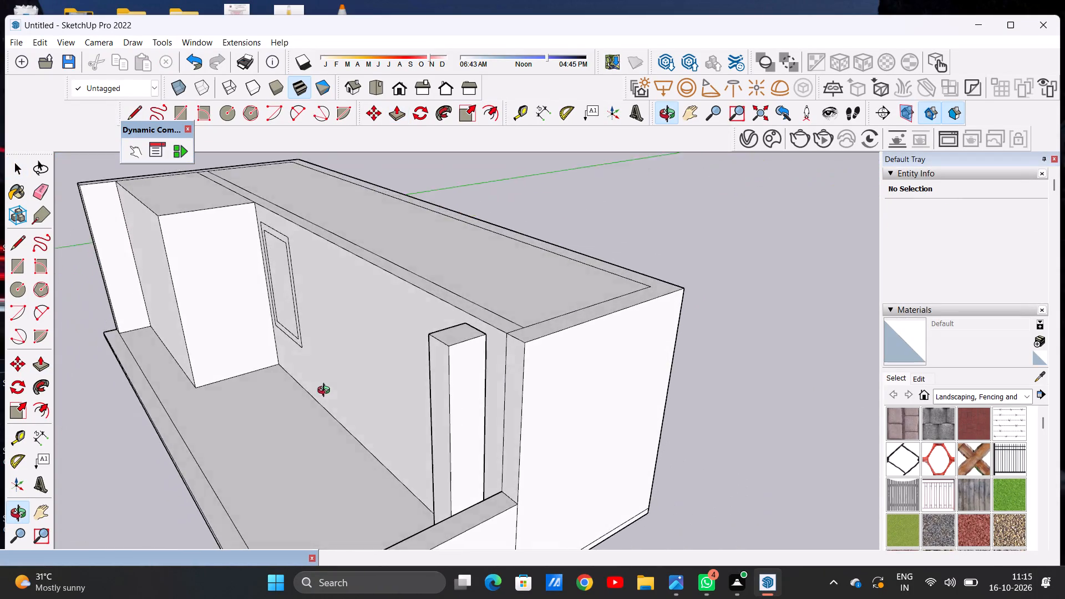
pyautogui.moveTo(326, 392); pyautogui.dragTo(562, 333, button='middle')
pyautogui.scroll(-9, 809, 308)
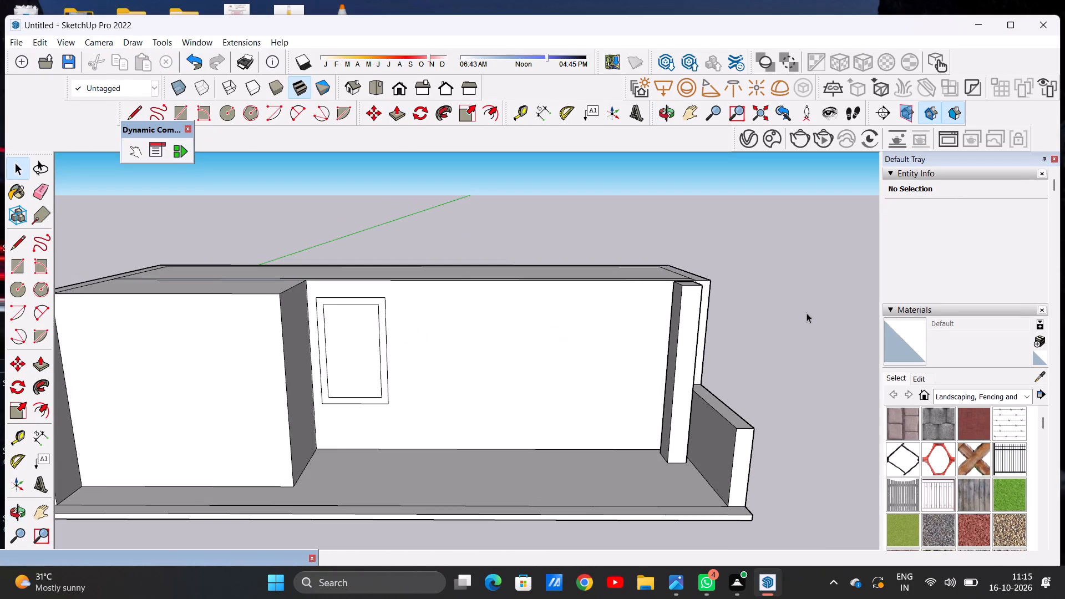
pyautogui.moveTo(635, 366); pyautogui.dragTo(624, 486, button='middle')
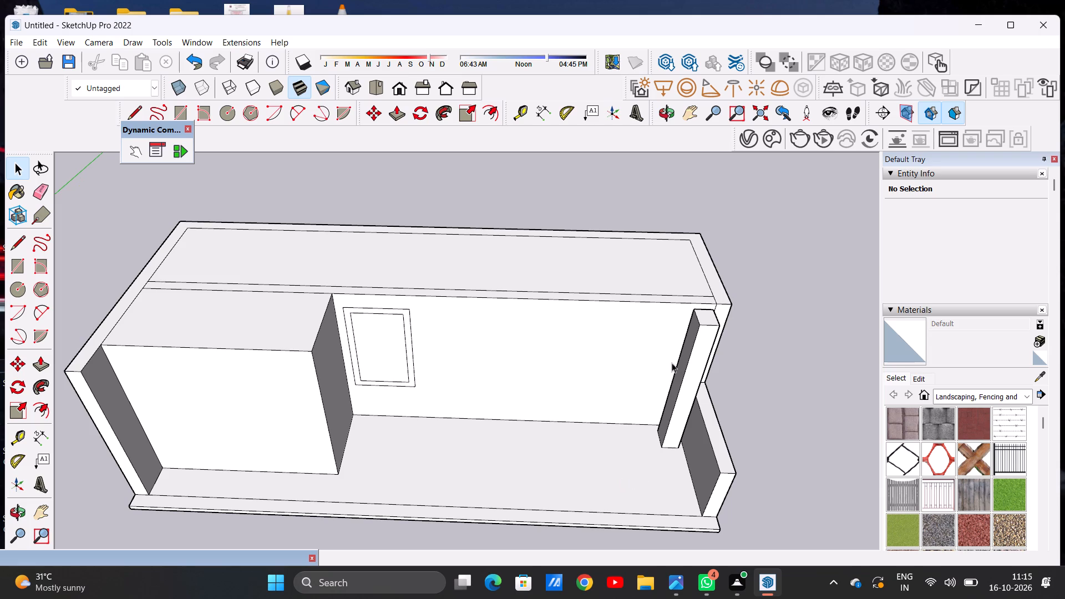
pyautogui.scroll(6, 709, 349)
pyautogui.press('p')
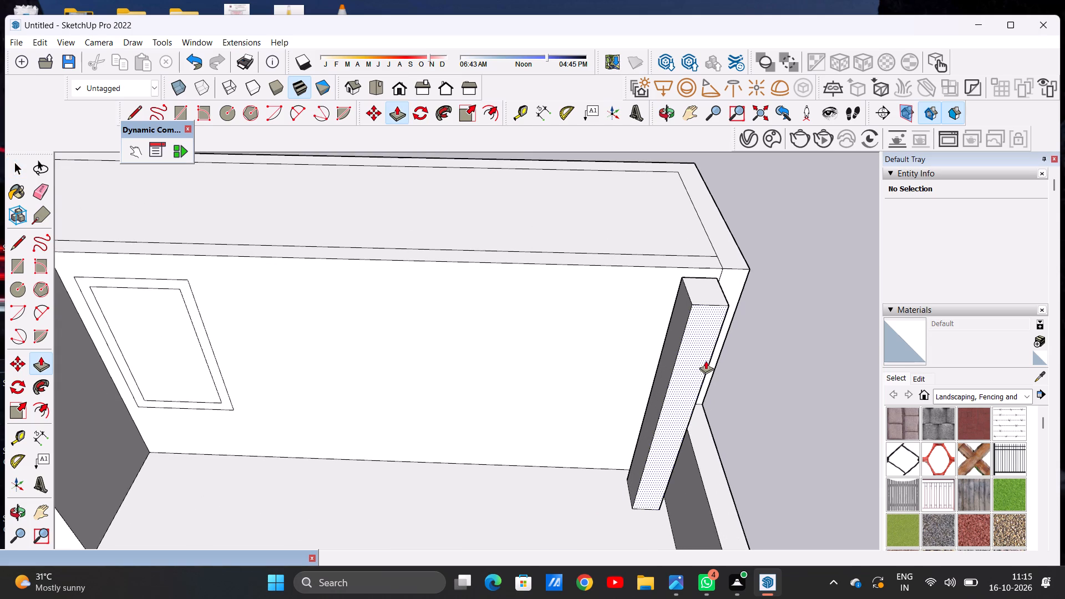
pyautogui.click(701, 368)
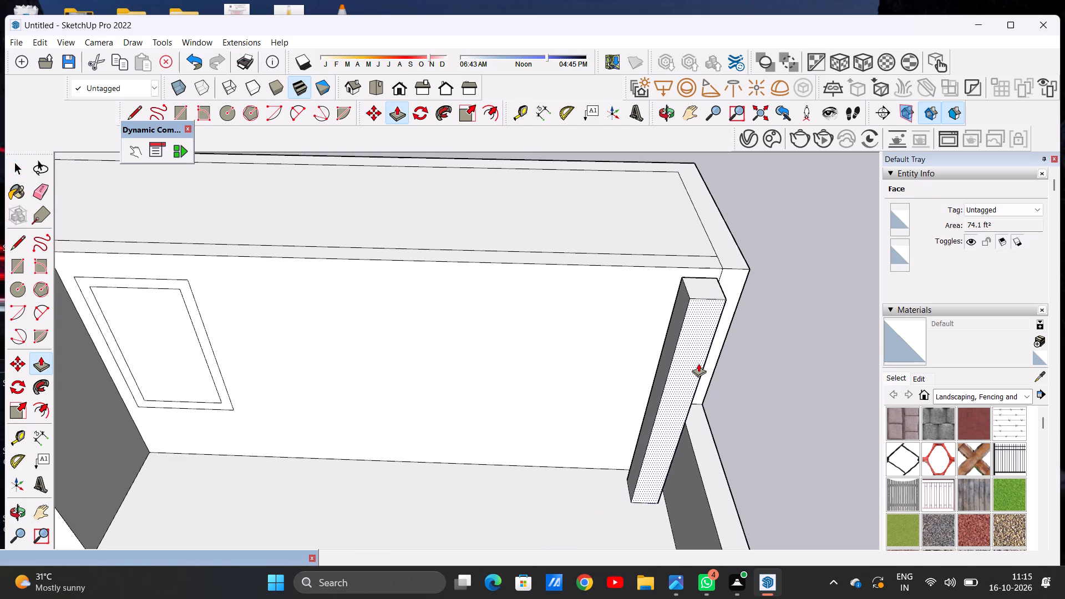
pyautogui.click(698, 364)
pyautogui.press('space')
# Examine the slimmed column and the building's roof from above and from the front corner.
pyautogui.scroll(-13, 518, 370)
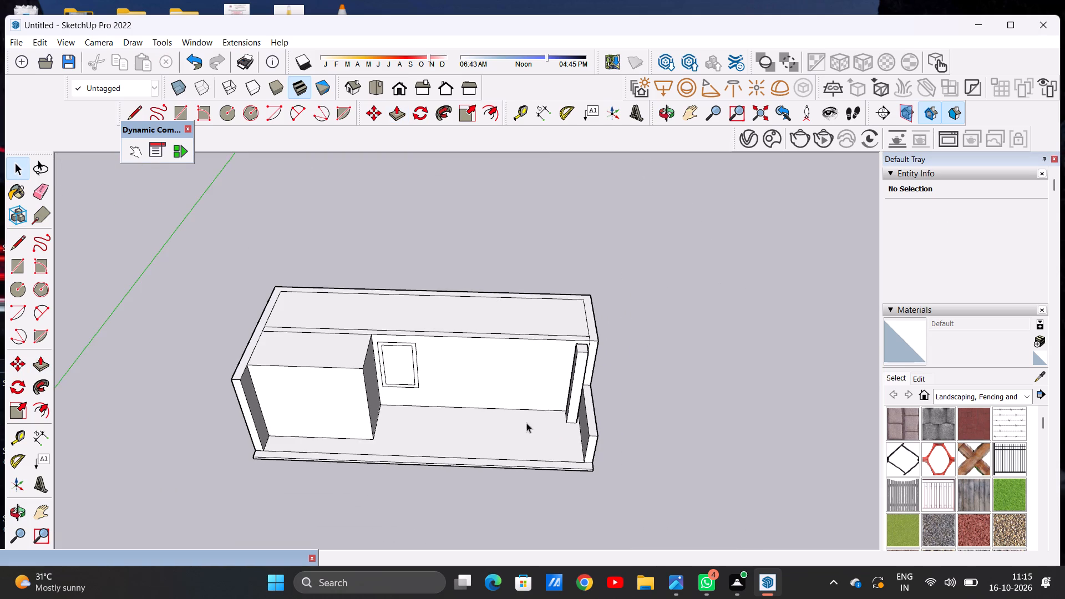
pyautogui.moveTo(524, 331); pyautogui.dragTo(509, 344, button='middle')
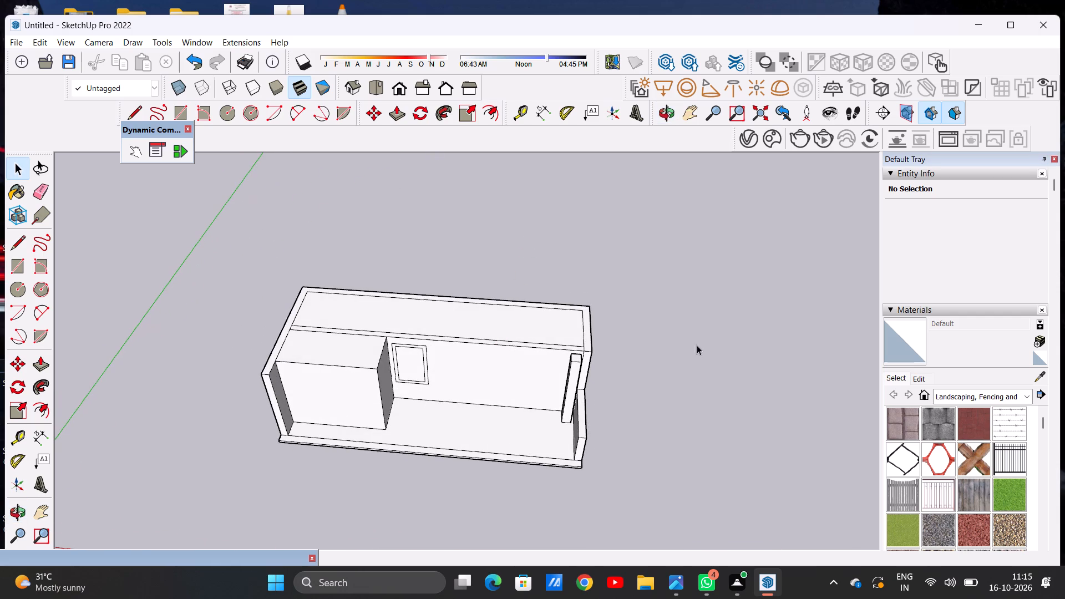
pyautogui.scroll(-6, 697, 346)
pyautogui.scroll(6, 430, 328)
pyautogui.scroll(-4, 512, 338)
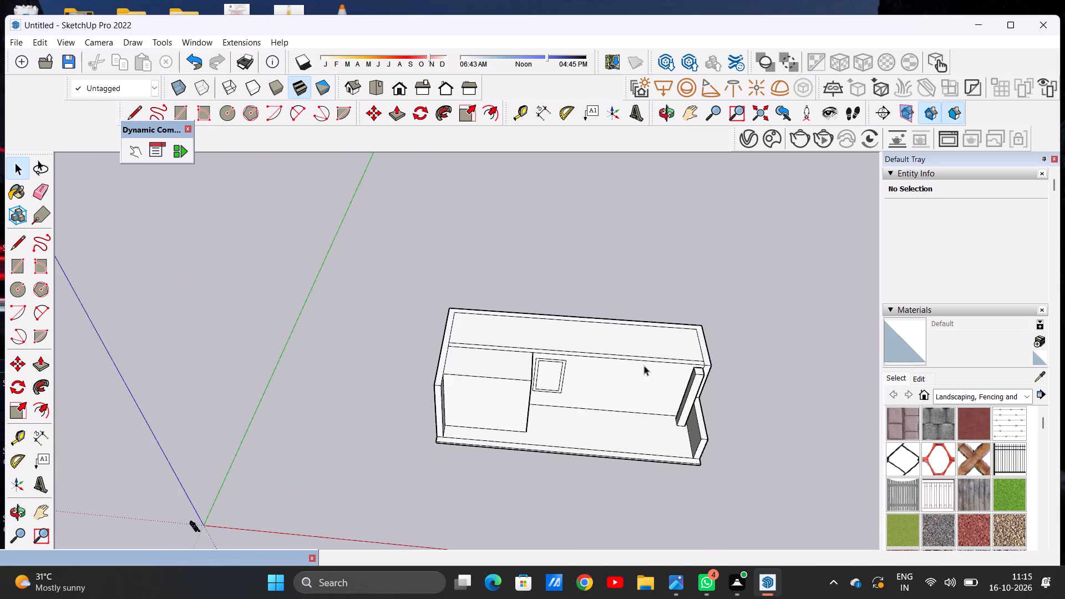
pyautogui.scroll(5, 644, 366)
pyautogui.scroll(1, 677, 422)
pyautogui.moveTo(673, 391); pyautogui.dragTo(535, 299, button='middle')
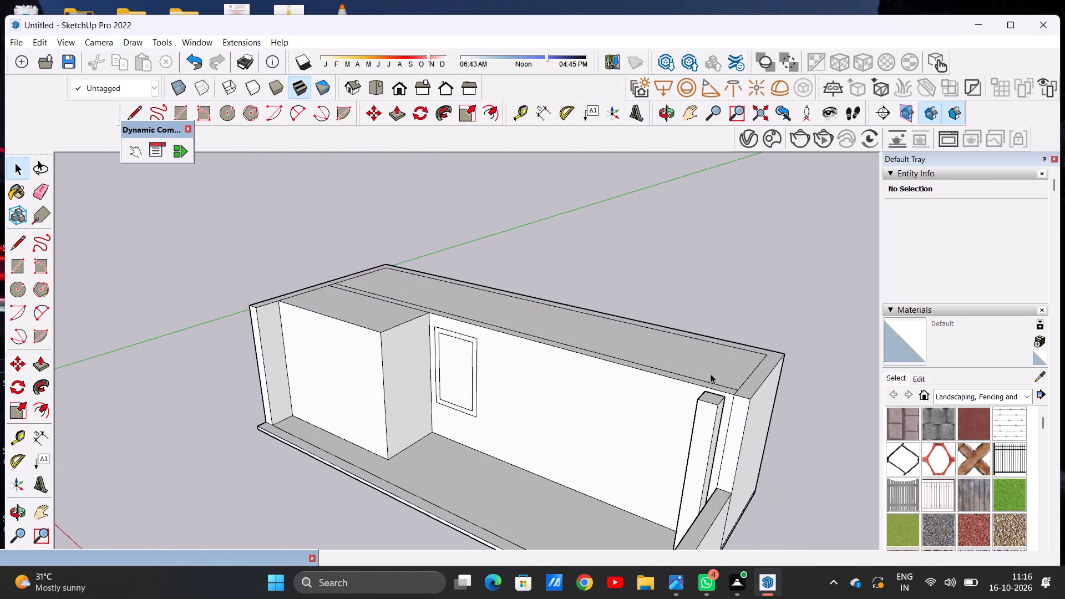
pyautogui.moveTo(611, 343); pyautogui.dragTo(619, 430, button='middle')
pyautogui.scroll(-5, 597, 363)
pyautogui.scroll(1, 656, 377)
pyautogui.scroll(-1, 656, 377)
pyautogui.scroll(7, 656, 377)
pyautogui.scroll(-1, 658, 378)
pyautogui.scroll(1, 658, 378)
pyautogui.scroll(-1, 658, 378)
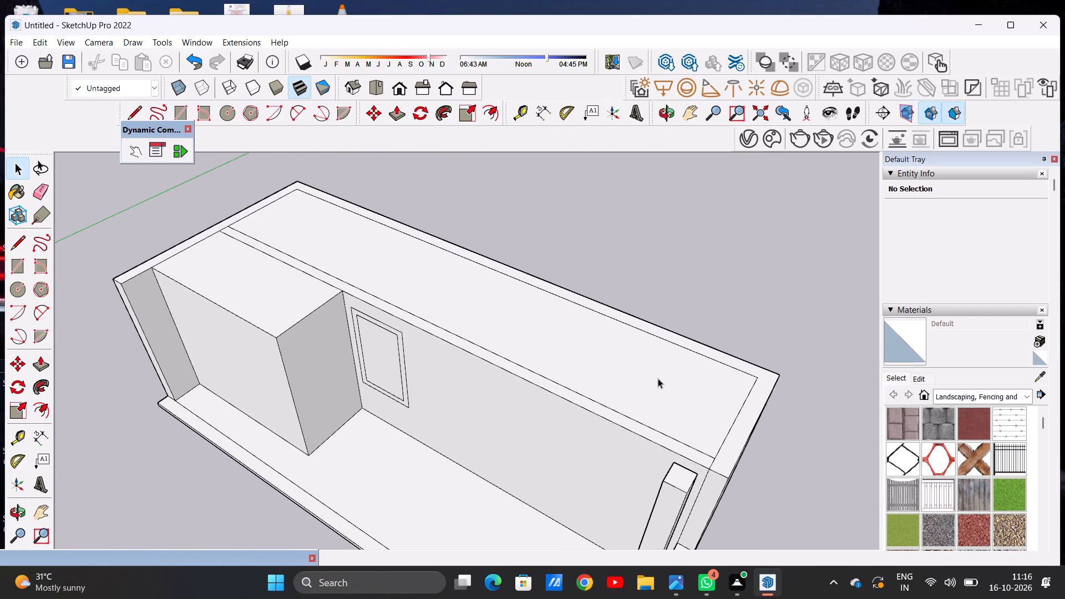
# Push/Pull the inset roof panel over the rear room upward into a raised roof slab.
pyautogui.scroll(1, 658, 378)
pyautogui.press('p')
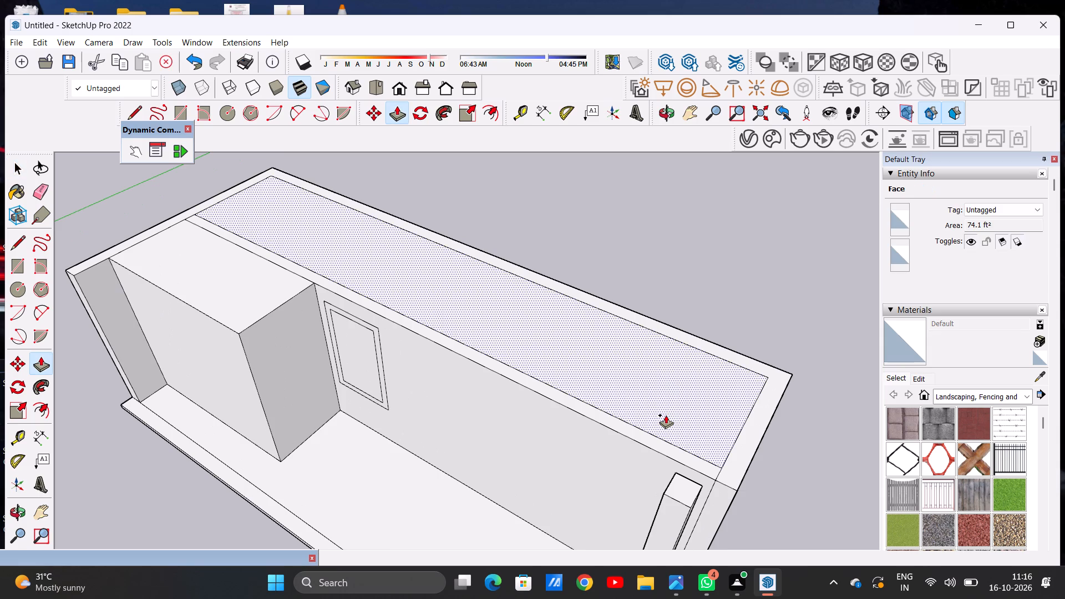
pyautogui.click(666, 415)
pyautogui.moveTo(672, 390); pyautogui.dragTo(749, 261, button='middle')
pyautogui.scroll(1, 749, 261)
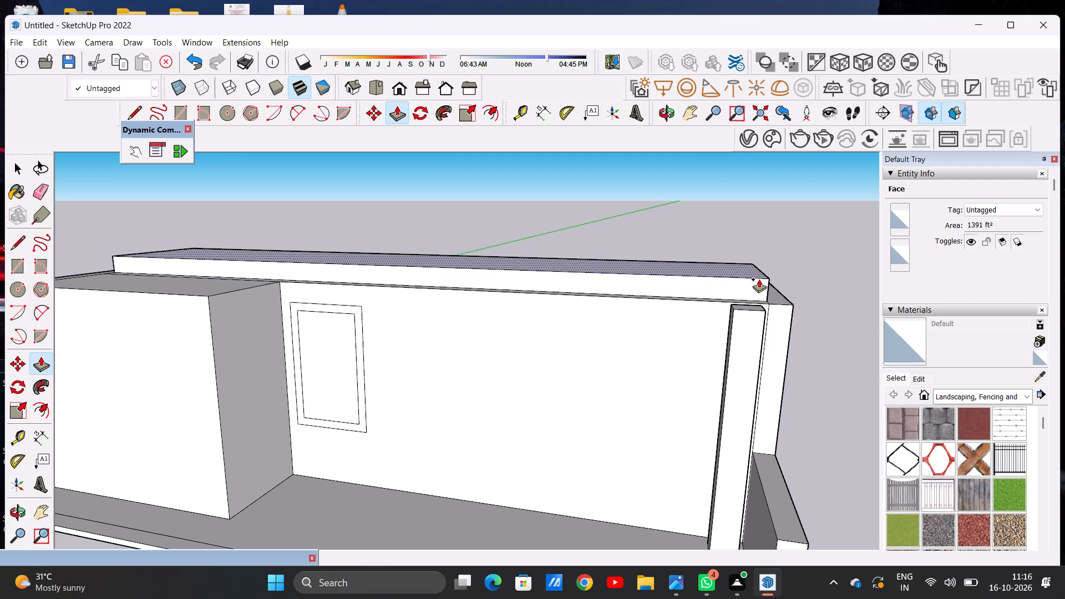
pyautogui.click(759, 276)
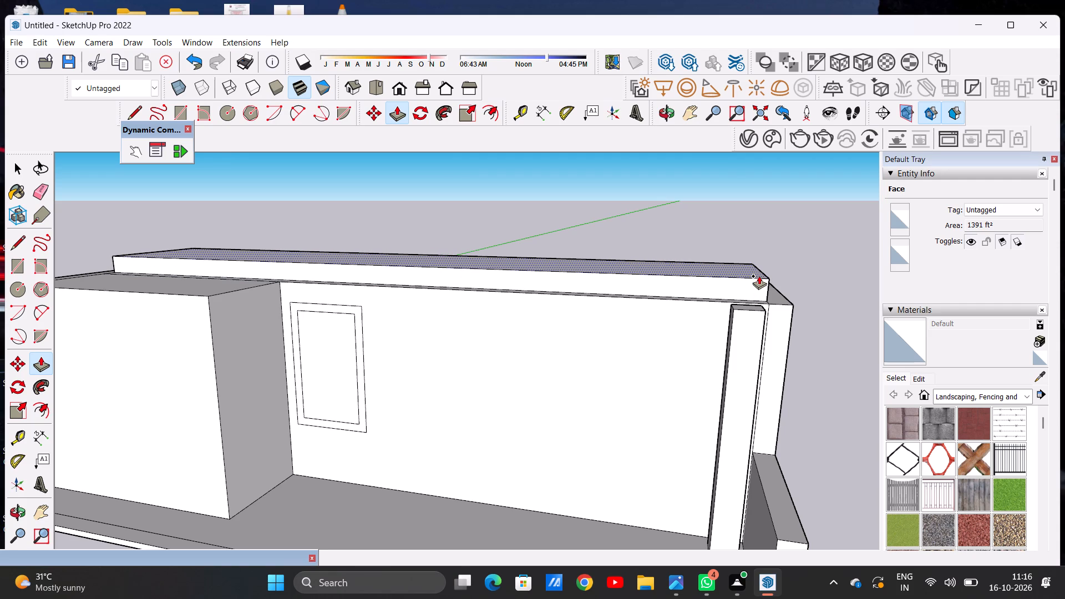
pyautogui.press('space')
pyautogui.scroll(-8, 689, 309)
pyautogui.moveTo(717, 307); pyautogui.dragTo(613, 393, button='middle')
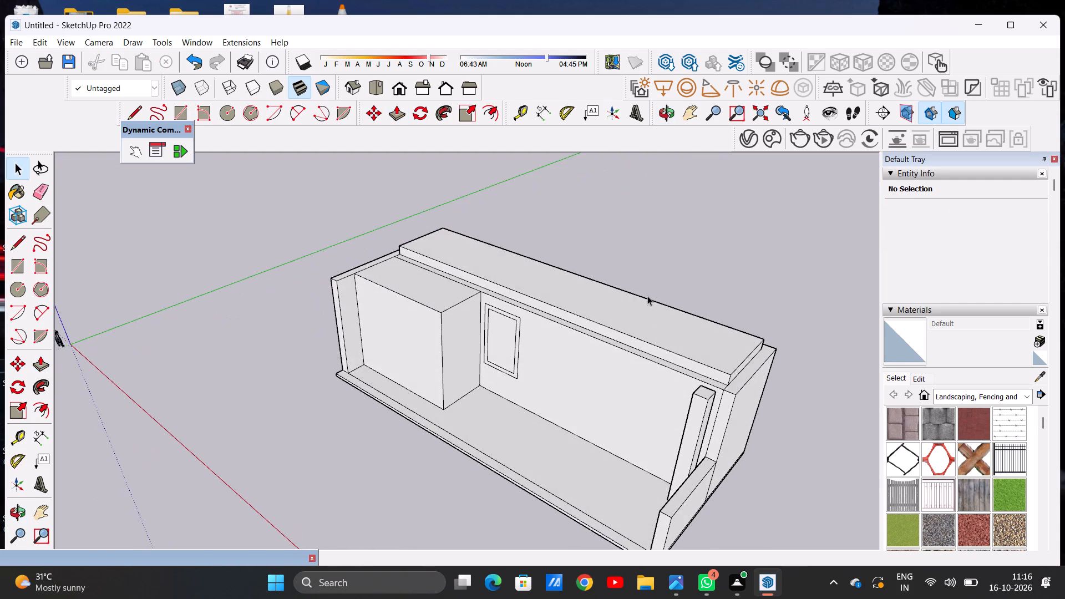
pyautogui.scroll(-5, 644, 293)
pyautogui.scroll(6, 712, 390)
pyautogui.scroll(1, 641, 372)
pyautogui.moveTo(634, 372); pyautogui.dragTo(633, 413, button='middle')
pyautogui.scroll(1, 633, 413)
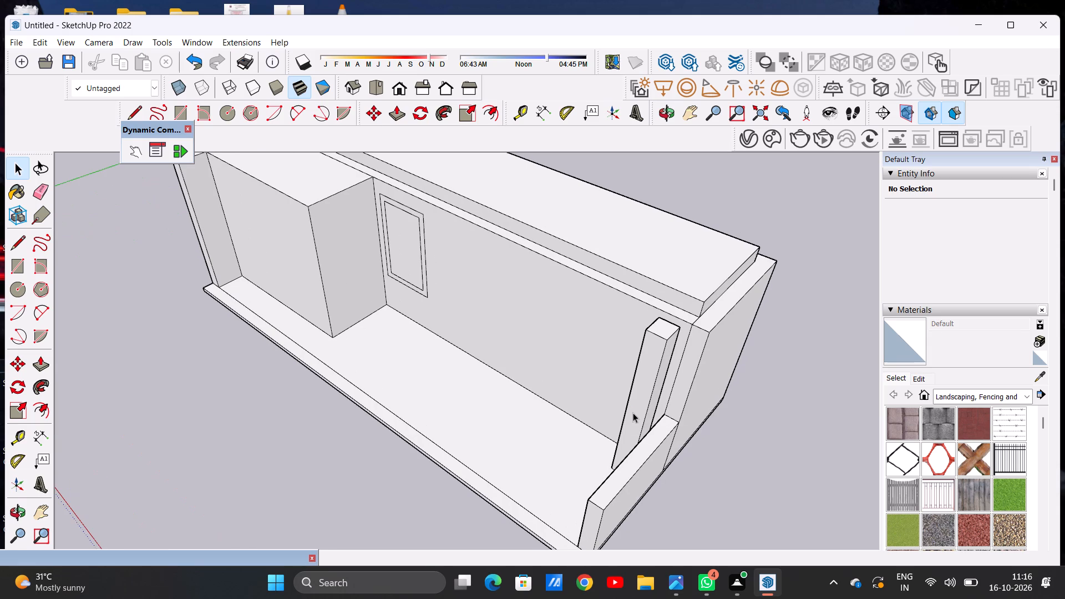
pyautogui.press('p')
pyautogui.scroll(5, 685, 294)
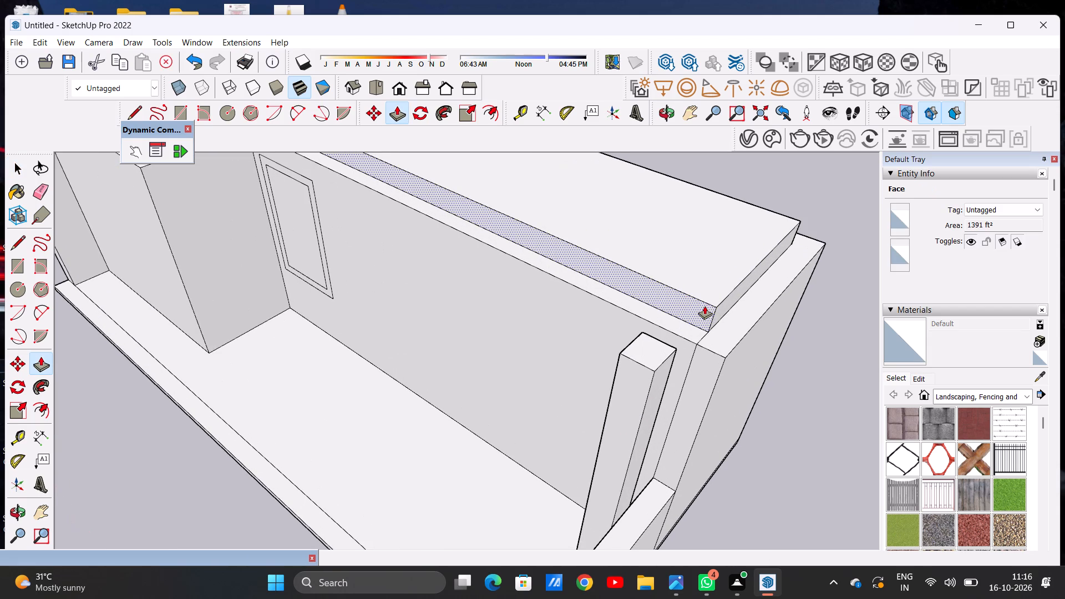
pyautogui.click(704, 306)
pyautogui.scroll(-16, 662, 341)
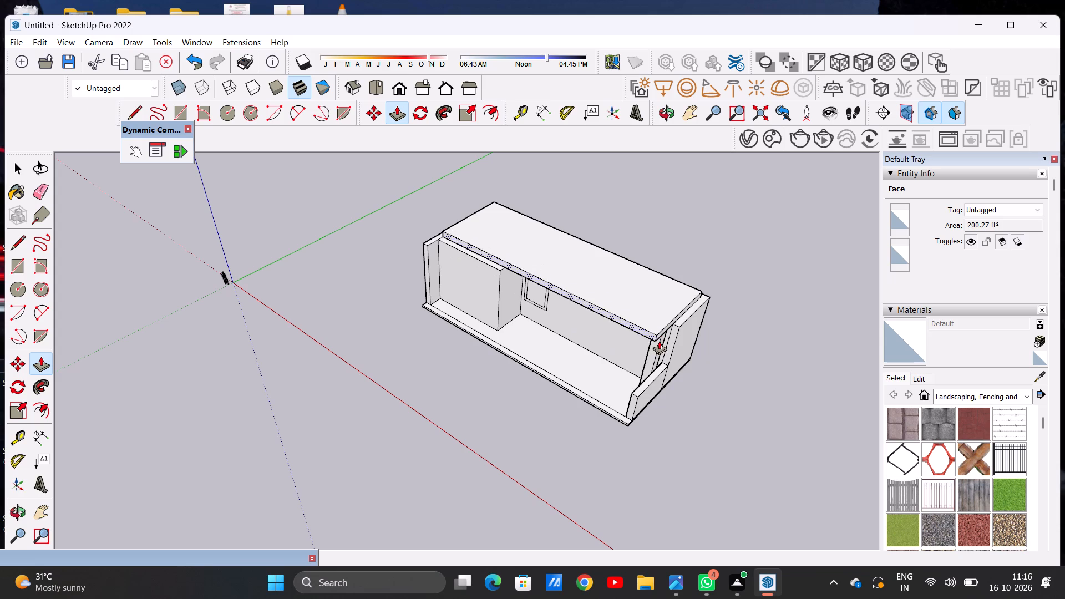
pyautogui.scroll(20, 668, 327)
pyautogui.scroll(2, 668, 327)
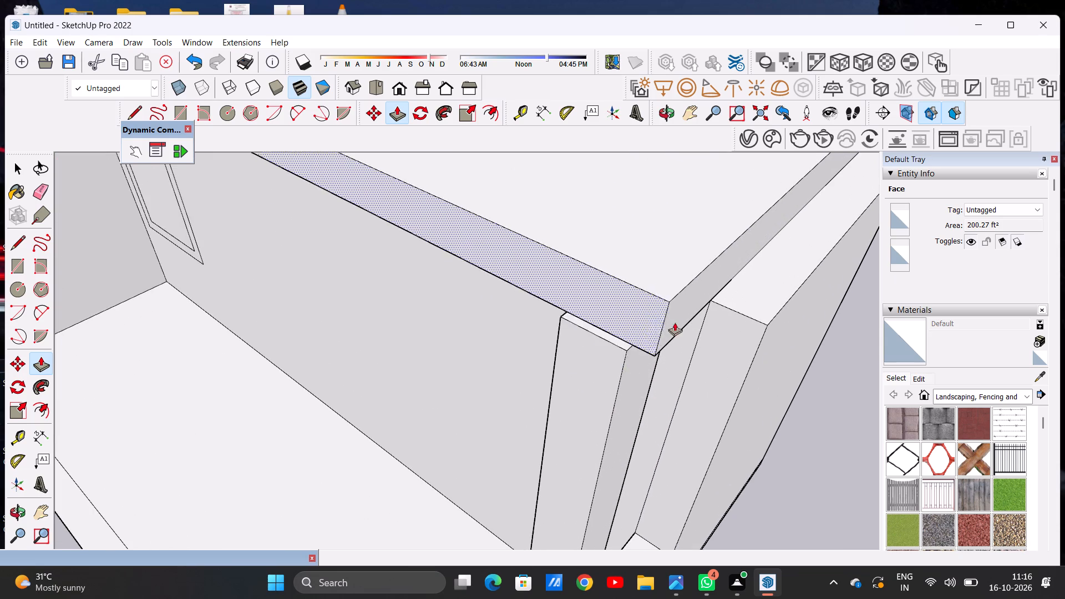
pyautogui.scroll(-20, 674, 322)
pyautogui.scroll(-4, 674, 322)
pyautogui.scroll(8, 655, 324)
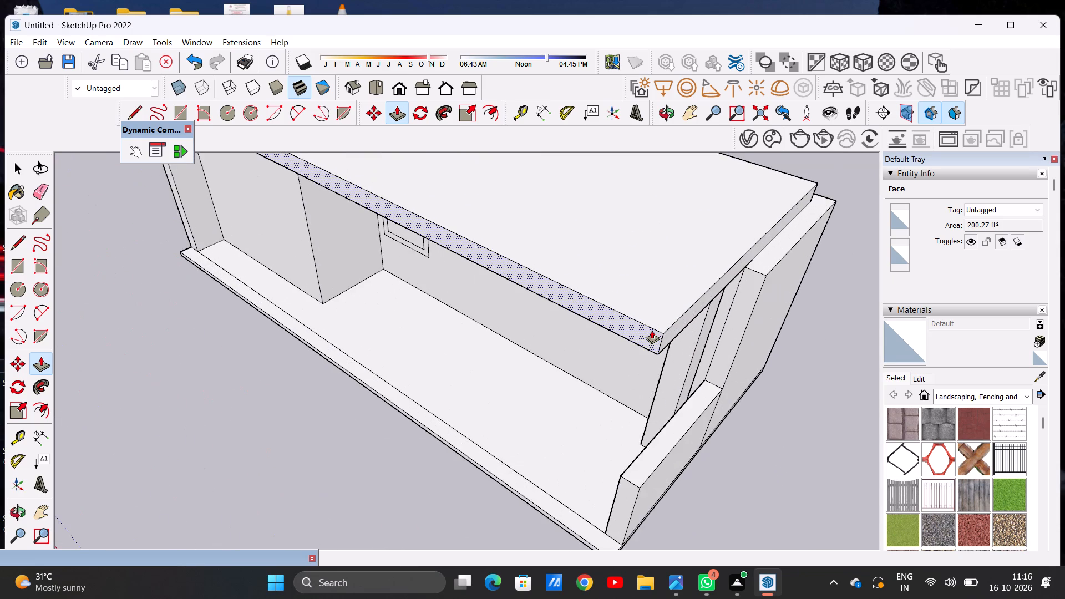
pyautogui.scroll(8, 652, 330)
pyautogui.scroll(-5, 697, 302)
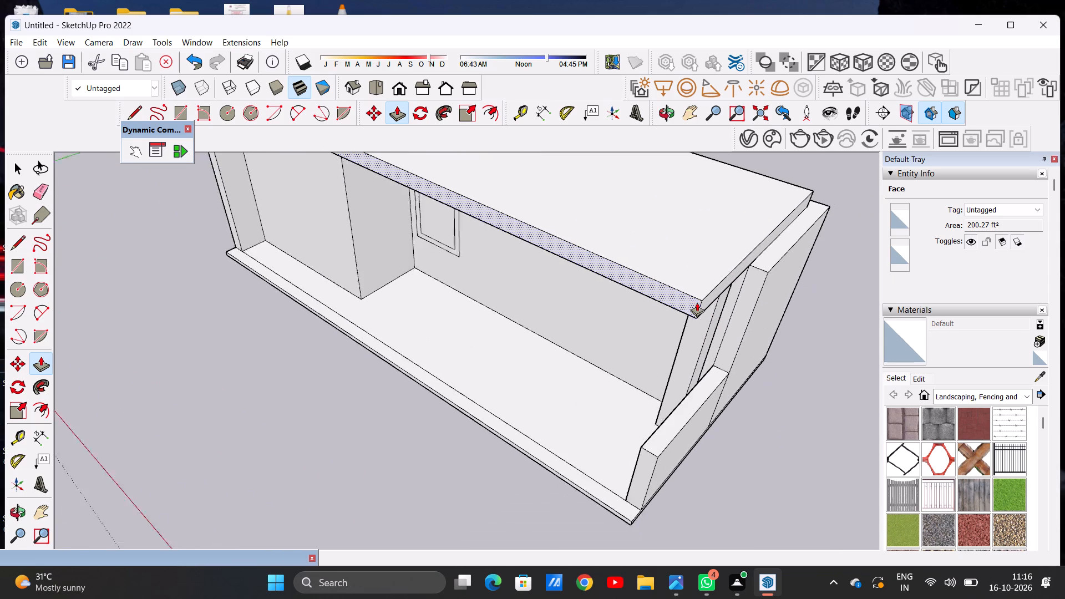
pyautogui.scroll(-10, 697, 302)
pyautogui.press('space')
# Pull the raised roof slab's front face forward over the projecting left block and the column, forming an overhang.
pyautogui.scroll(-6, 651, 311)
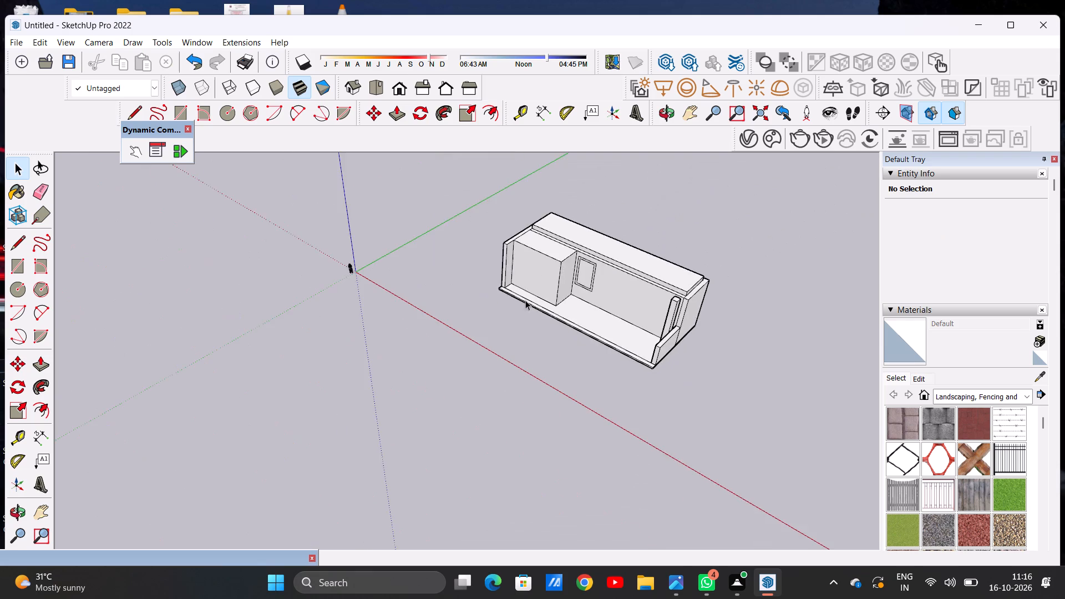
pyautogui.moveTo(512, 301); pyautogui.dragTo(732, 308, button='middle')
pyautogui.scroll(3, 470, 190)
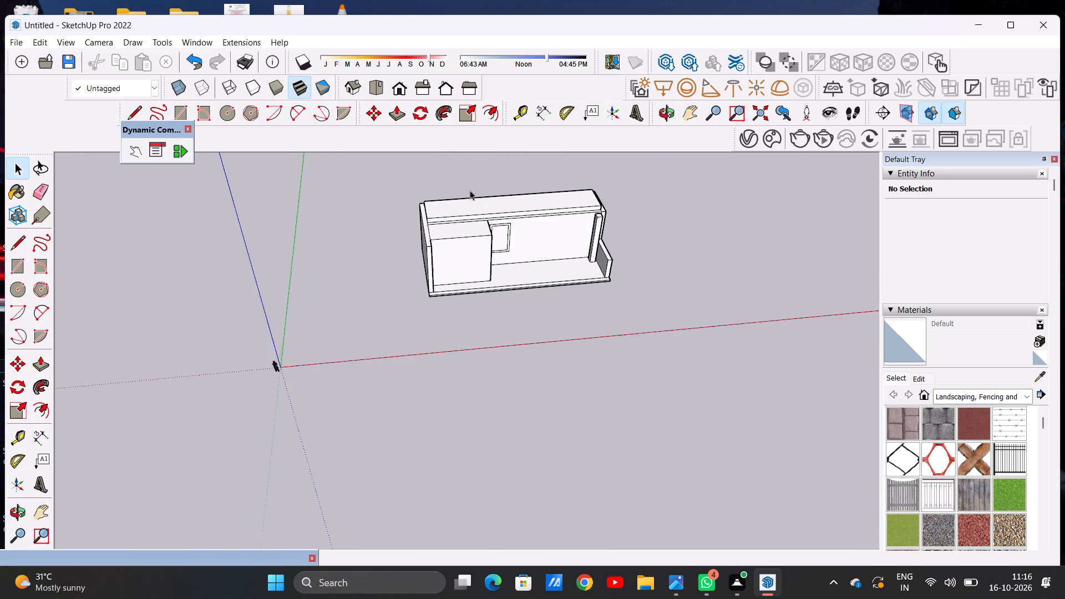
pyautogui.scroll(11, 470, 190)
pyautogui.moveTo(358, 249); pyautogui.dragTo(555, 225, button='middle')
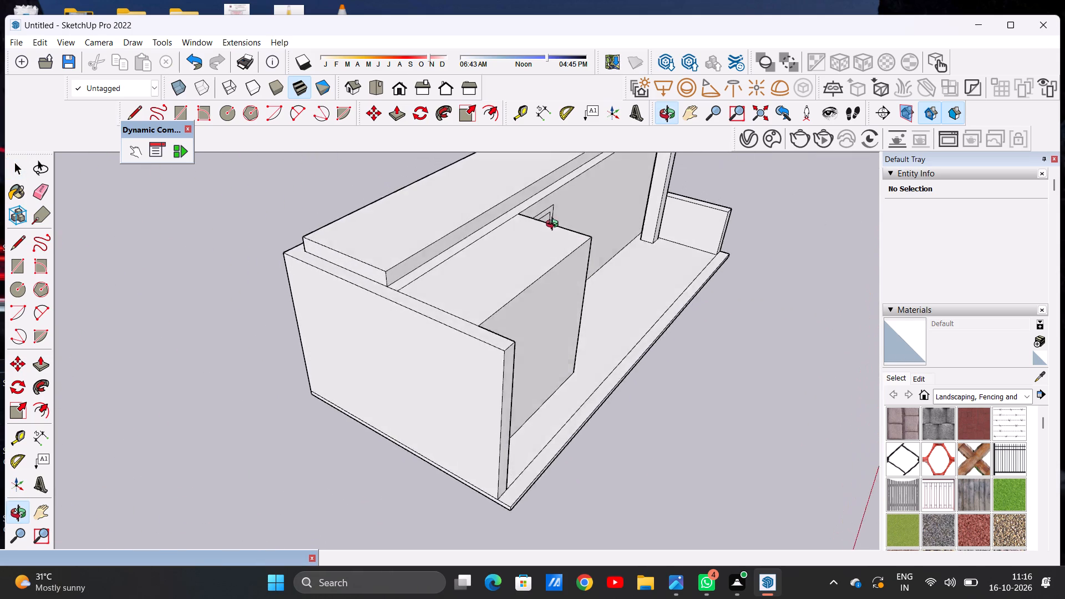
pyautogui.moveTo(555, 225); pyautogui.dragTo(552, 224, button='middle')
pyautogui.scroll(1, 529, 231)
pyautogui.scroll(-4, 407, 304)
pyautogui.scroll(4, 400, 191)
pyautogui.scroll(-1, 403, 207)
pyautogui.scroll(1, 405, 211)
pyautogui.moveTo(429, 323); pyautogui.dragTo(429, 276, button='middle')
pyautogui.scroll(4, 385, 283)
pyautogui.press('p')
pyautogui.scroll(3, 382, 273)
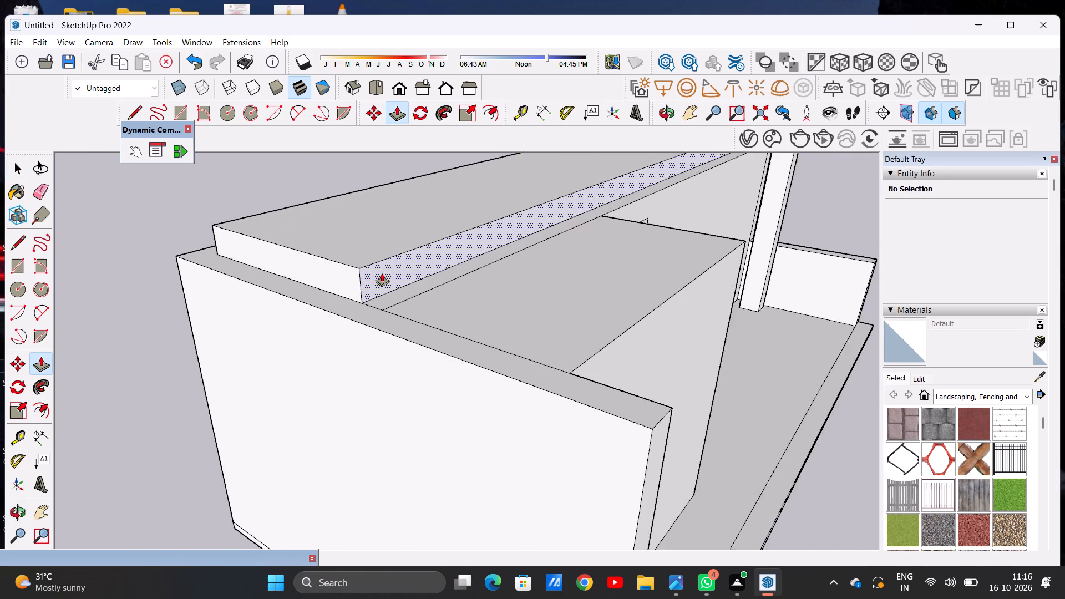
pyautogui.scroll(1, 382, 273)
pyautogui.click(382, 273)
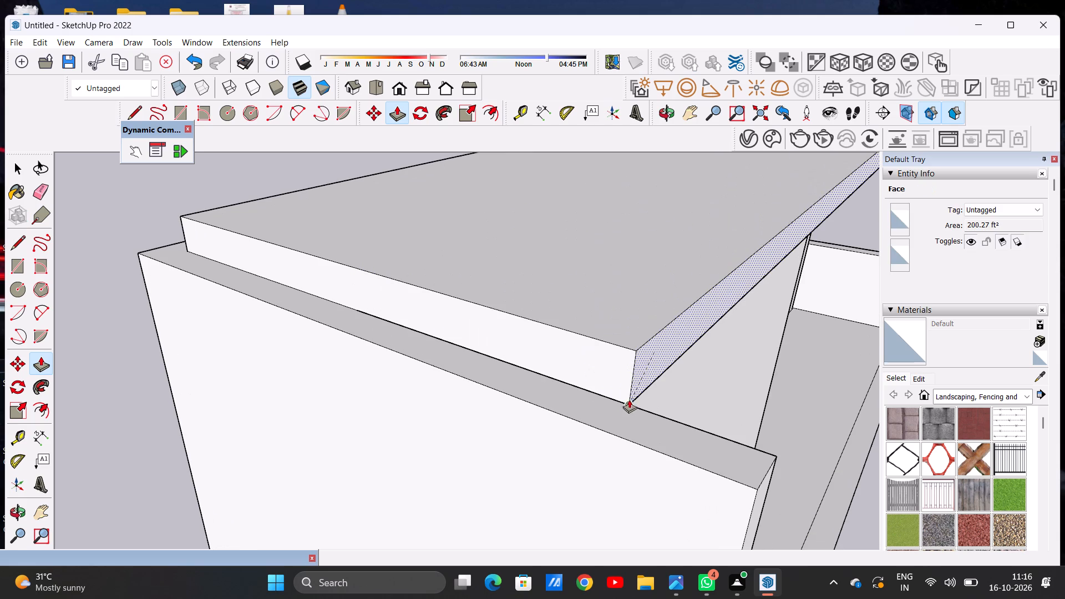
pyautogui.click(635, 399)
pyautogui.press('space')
# Examine the overhanging roof slab and the column beneath it from the front, at eye level and from above.
pyautogui.scroll(-17, 559, 381)
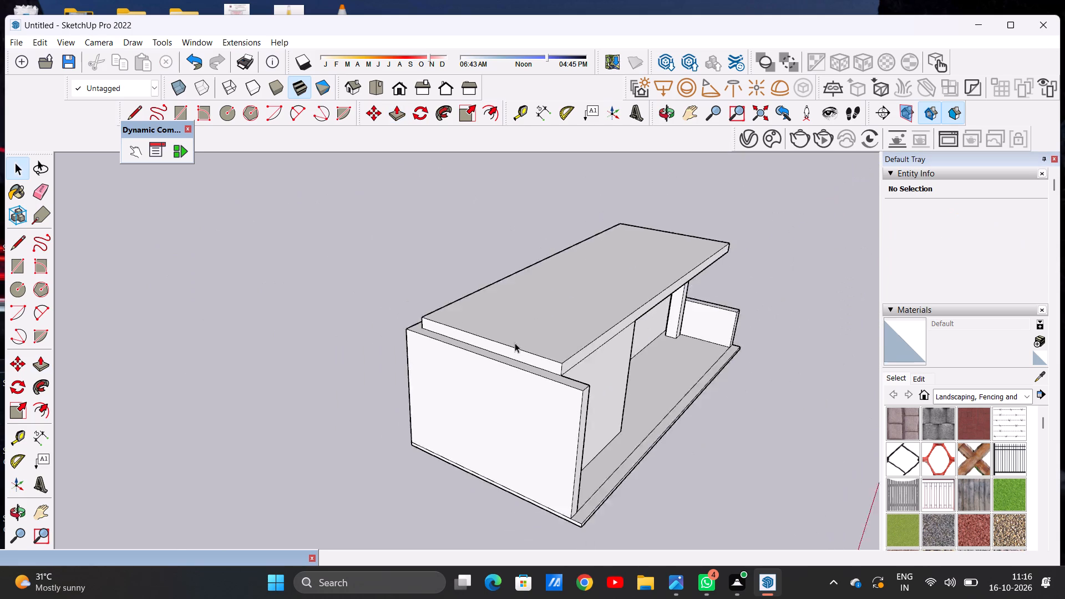
pyautogui.scroll(-2, 515, 343)
pyautogui.moveTo(628, 341); pyautogui.dragTo(394, 265, button='middle')
pyautogui.scroll(3, 867, 378)
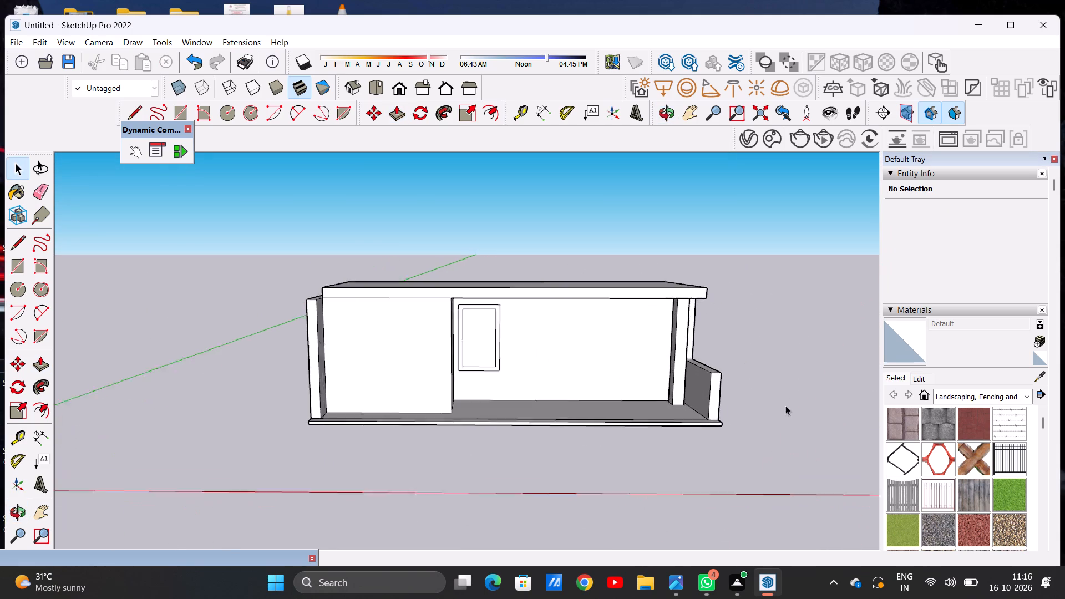
pyautogui.scroll(3, 785, 405)
pyautogui.moveTo(734, 347); pyautogui.dragTo(714, 361, button='middle')
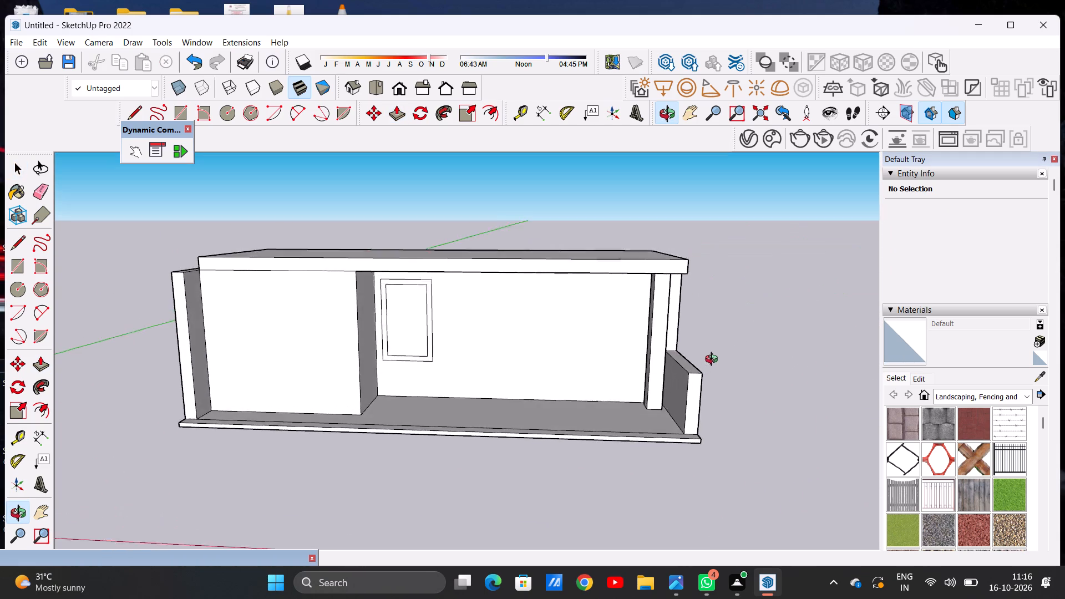
pyautogui.moveTo(714, 361); pyautogui.dragTo(733, 339, button='middle')
pyautogui.scroll(-4, 694, 354)
pyautogui.moveTo(681, 367); pyautogui.dragTo(678, 360, button='middle')
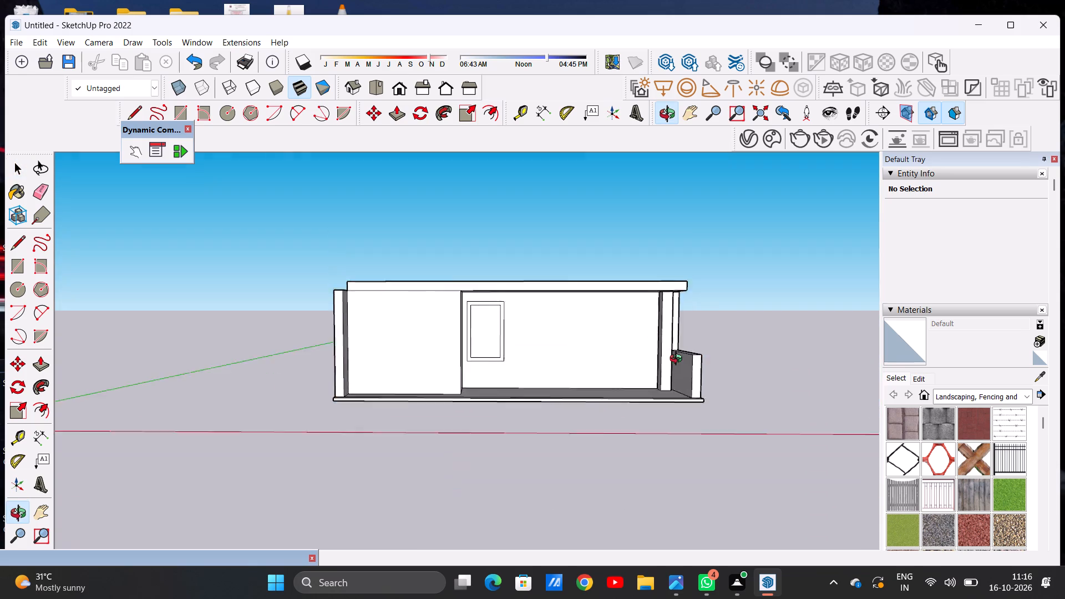
pyautogui.moveTo(678, 360); pyautogui.dragTo(647, 461, button='middle')
pyautogui.scroll(2, 660, 407)
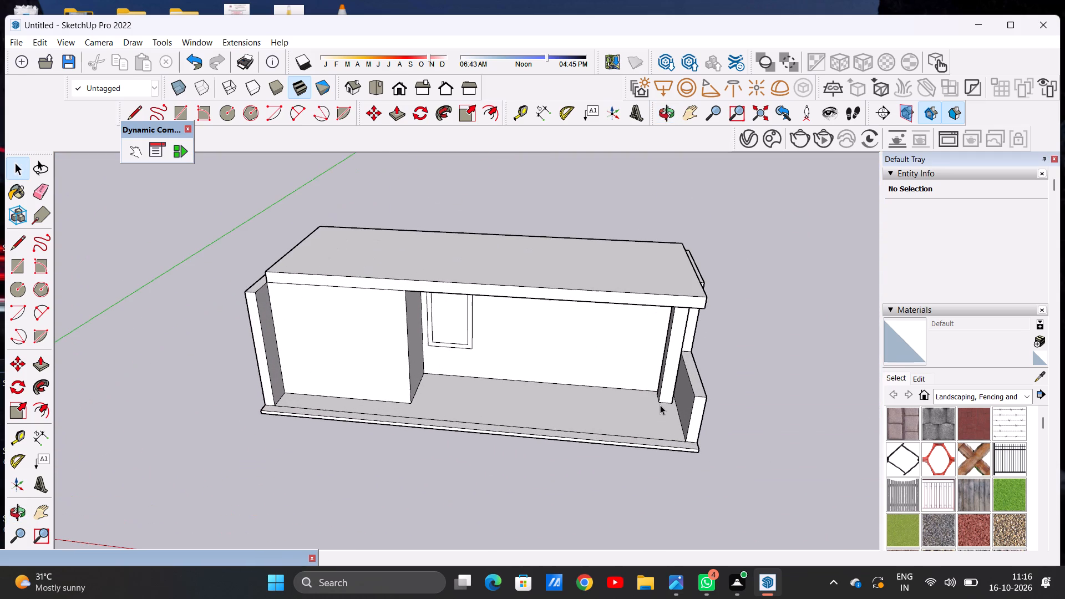
pyautogui.scroll(-2, 701, 319)
pyautogui.scroll(6, 683, 342)
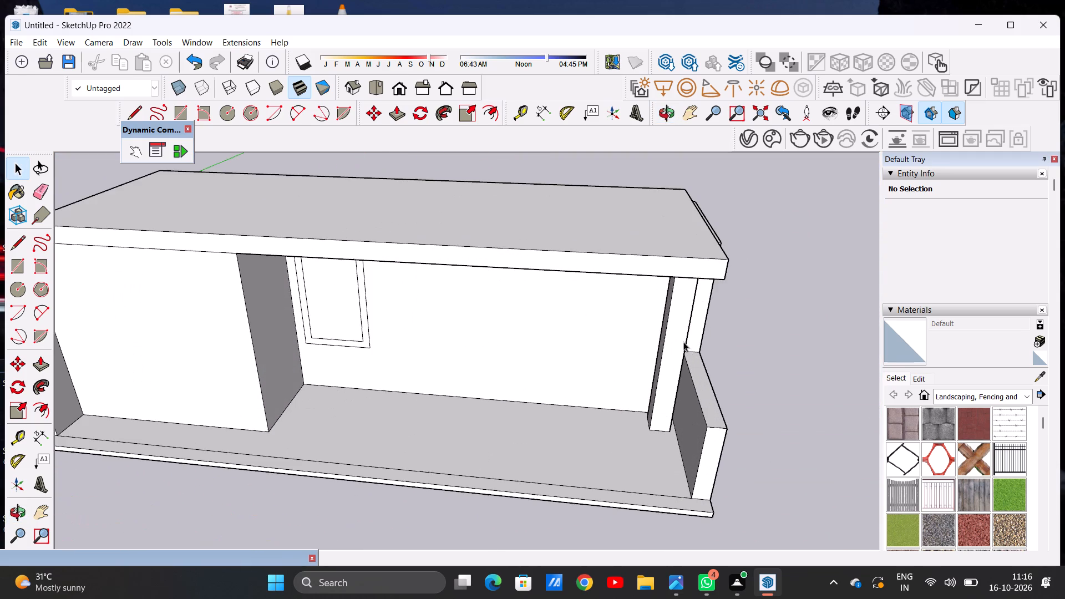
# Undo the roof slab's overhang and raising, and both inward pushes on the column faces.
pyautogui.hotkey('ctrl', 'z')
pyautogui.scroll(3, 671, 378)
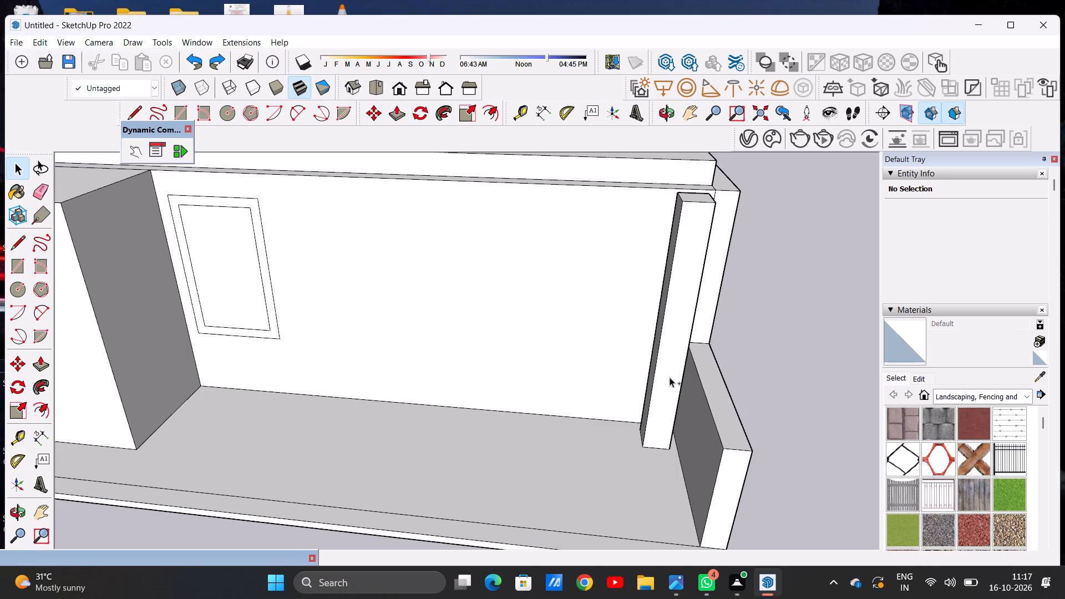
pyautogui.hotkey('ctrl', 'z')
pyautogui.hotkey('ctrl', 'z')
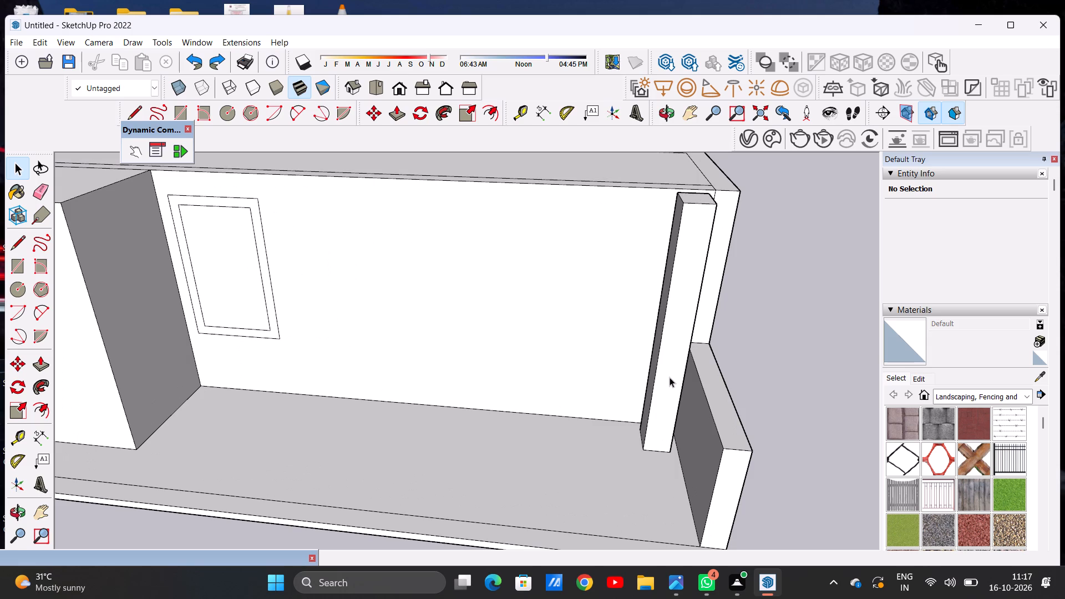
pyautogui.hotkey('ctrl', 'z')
# Undo the column extrusion, going back to the small floor rectangle near the low side wall.
pyautogui.hotkey('ctrl', 'z')
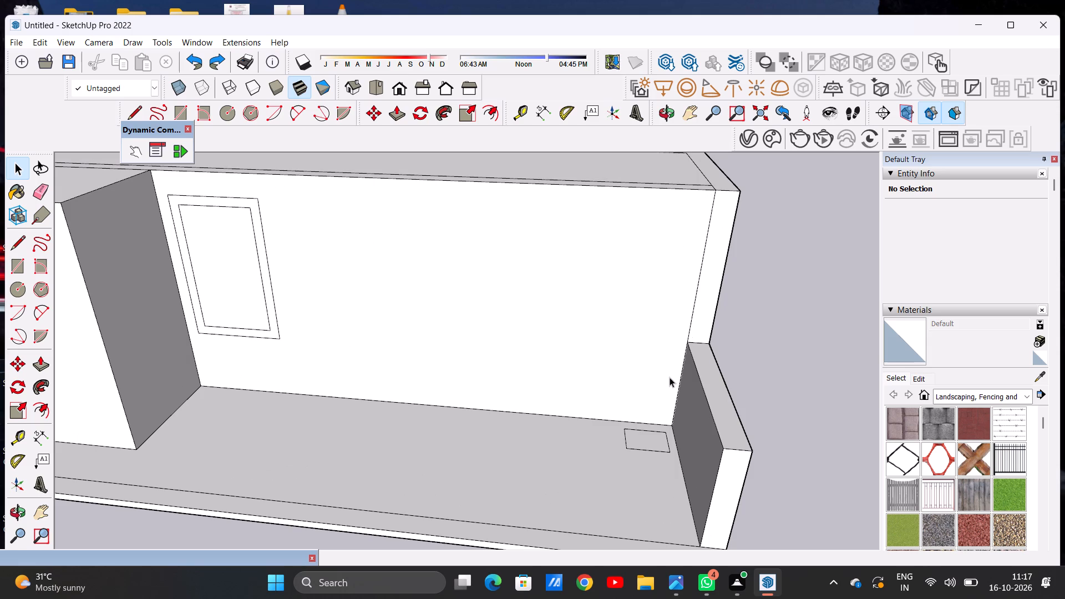
# Move the small floor rectangle forward along the low side wall, towards the front edge of the base slab.
pyautogui.moveTo(674, 383); pyautogui.dragTo(698, 412, button='middle')
pyautogui.scroll(-11, 698, 330)
pyautogui.moveTo(679, 343); pyautogui.dragTo(683, 451, button='middle')
pyautogui.scroll(12, 680, 361)
pyautogui.doubleClick(670, 370)
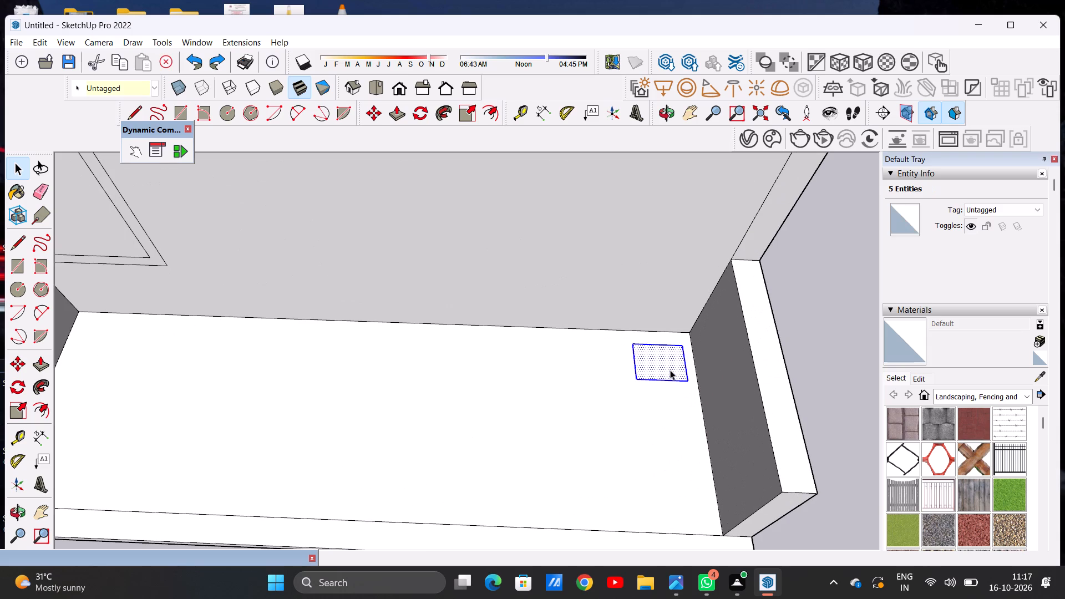
pyautogui.press('m')
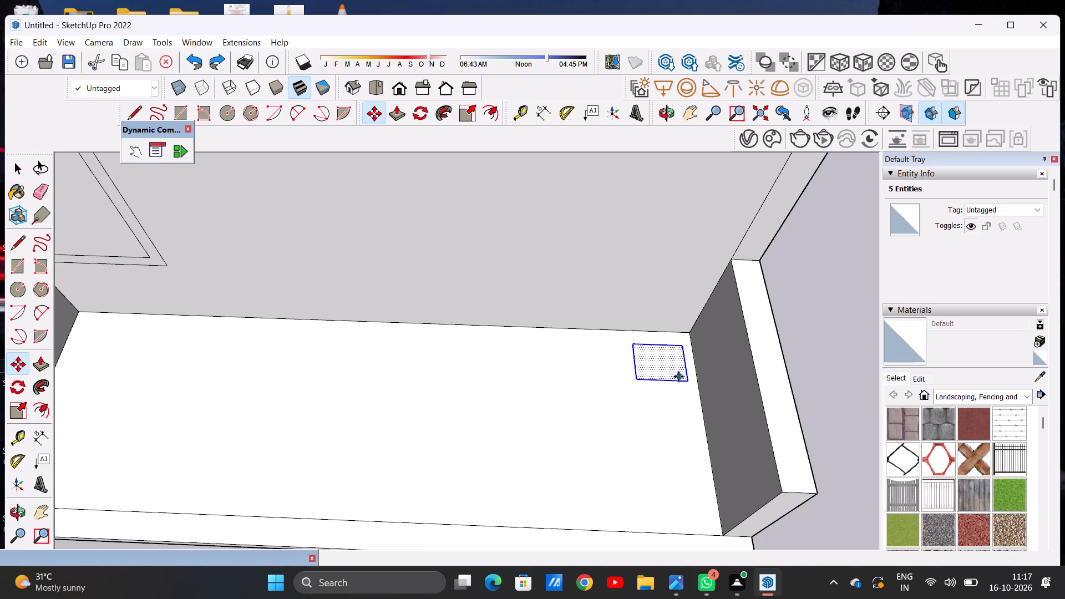
pyautogui.click(684, 377)
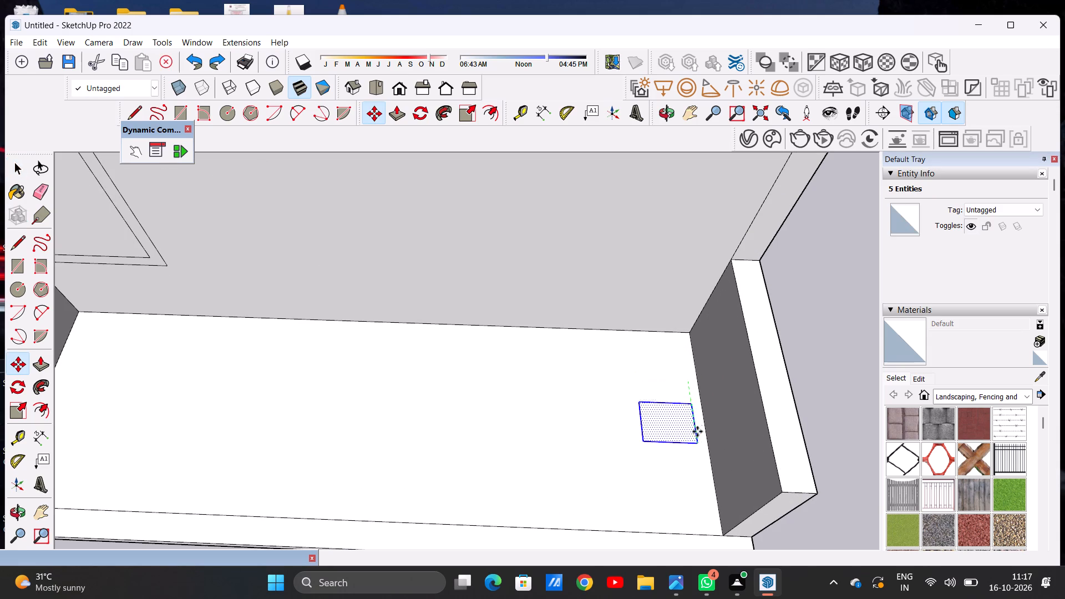
pyautogui.scroll(-5, 698, 412)
pyautogui.scroll(9, 692, 448)
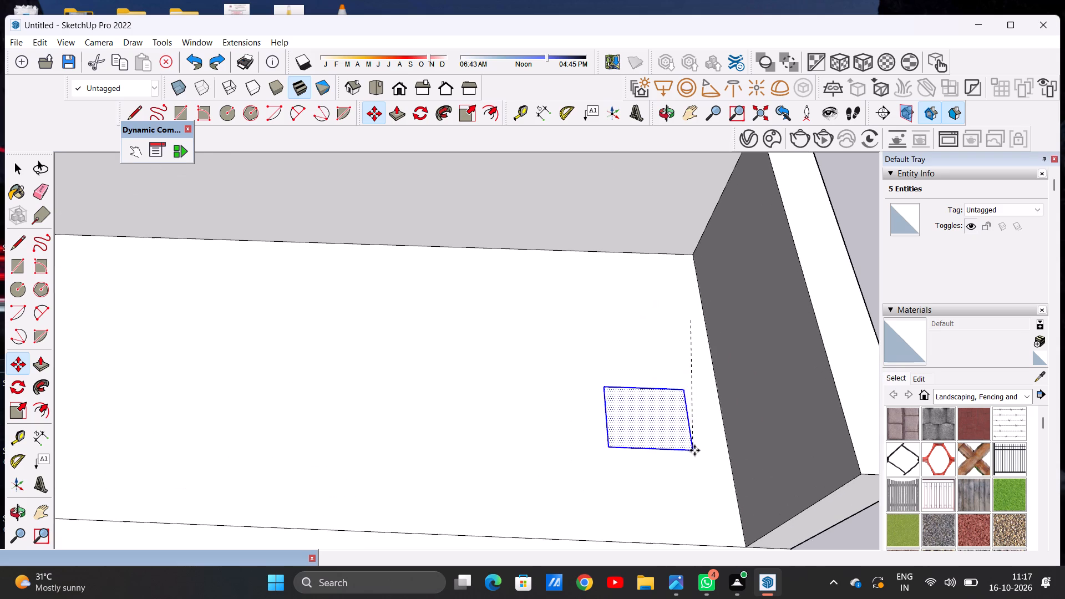
pyautogui.click(721, 490)
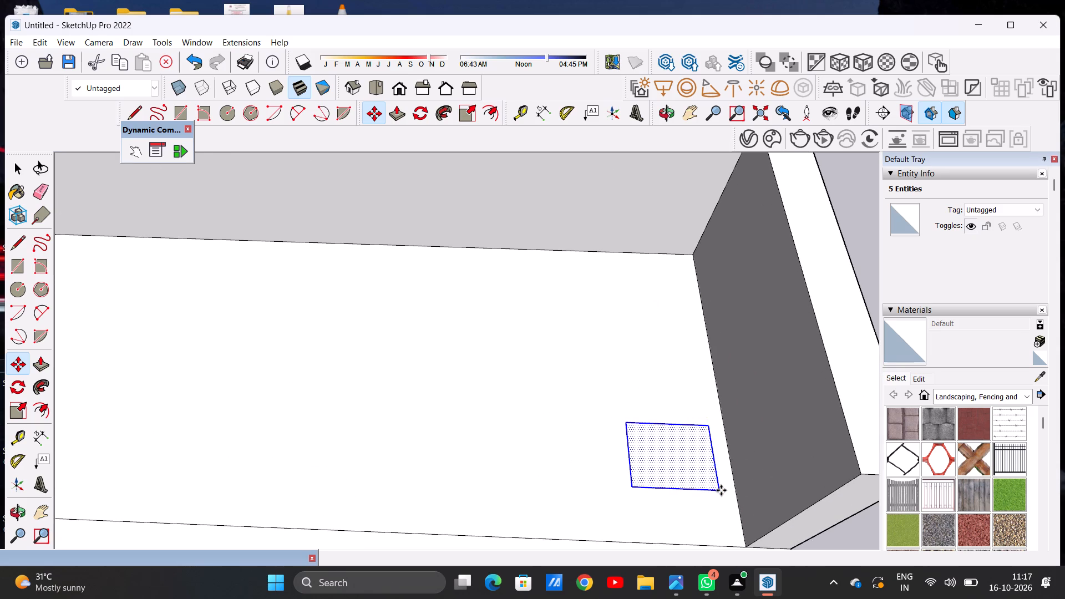
pyautogui.press('space')
pyautogui.scroll(-7, 640, 368)
pyautogui.scroll(3, 640, 370)
pyautogui.scroll(-1, 641, 368)
pyautogui.click(812, 282)
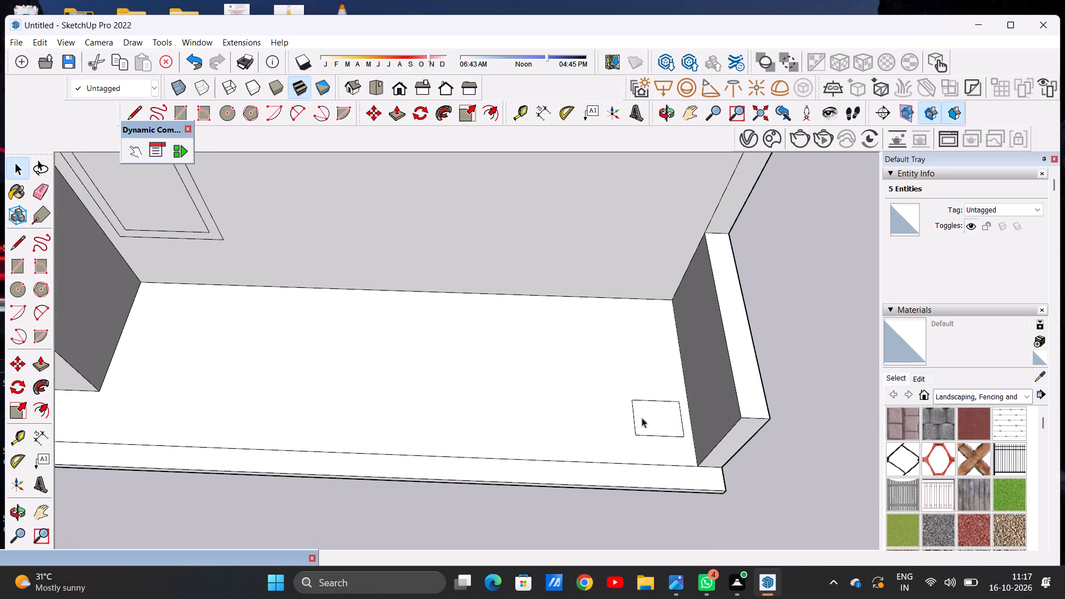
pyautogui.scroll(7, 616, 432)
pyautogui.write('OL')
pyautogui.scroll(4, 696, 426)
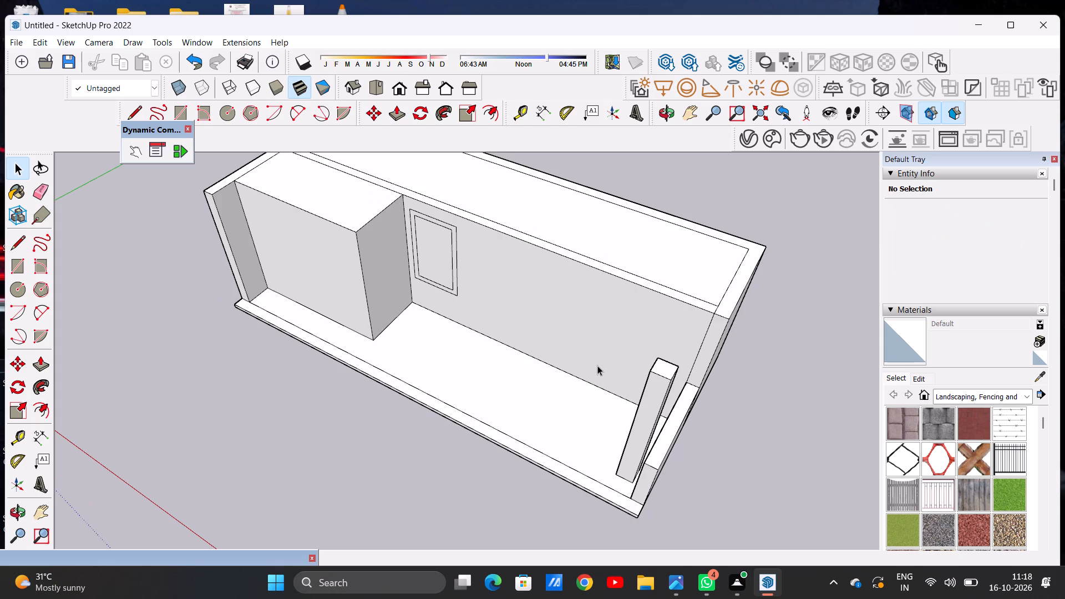
# Examine the front column in relation to the projecting block, low side wall and rear room from the front and above.
pyautogui.scroll(-20, 569, 468)
pyautogui.scroll(-18, 569, 440)
pyautogui.scroll(6, 571, 357)
pyautogui.moveTo(495, 407); pyautogui.dragTo(630, 321, button='middle')
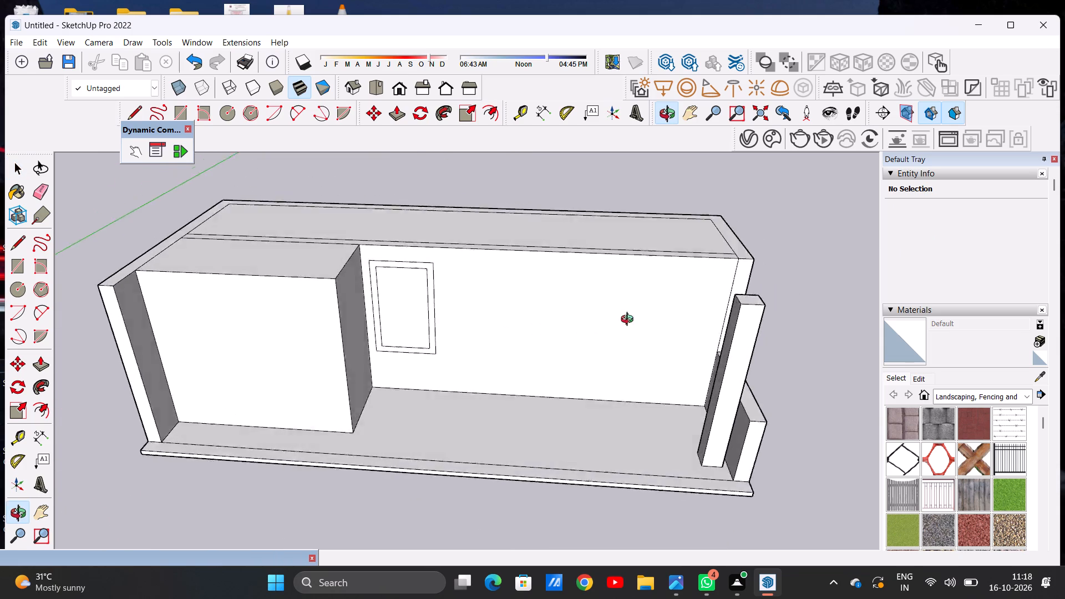
pyautogui.moveTo(630, 321); pyautogui.dragTo(646, 311, button='middle')
pyautogui.scroll(1, 684, 290)
pyautogui.scroll(-5, 427, 378)
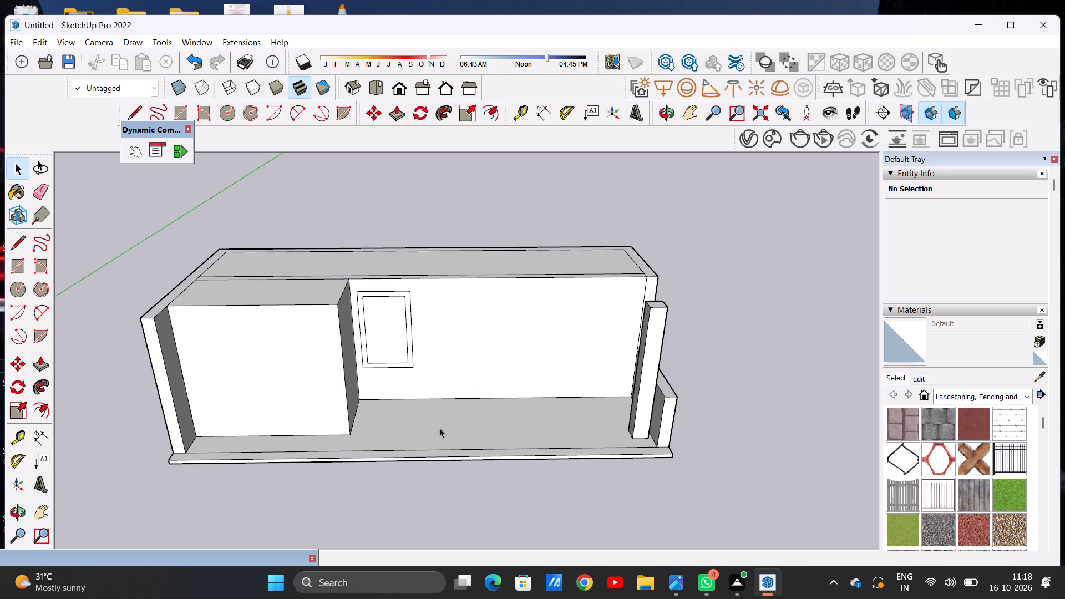
pyautogui.scroll(-7, 423, 438)
pyautogui.scroll(13, 310, 372)
pyautogui.scroll(-1, 299, 377)
pyautogui.scroll(-6, 392, 384)
pyautogui.scroll(3, 377, 395)
pyautogui.scroll(-1, 377, 394)
pyautogui.scroll(2, 377, 394)
pyautogui.moveTo(347, 395); pyautogui.dragTo(245, 459, button='middle')
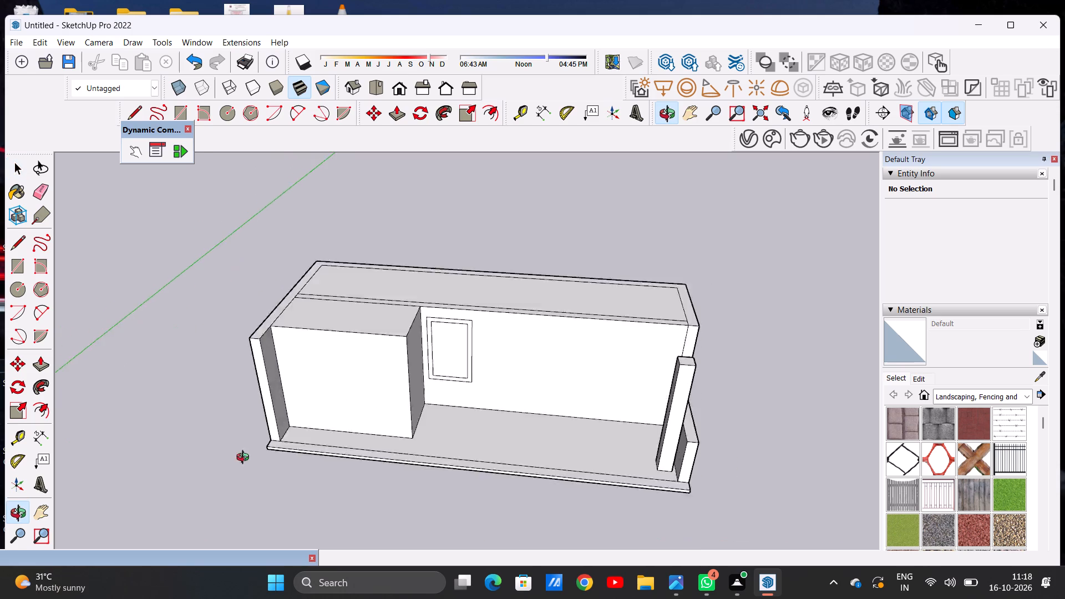
pyautogui.moveTo(245, 459); pyautogui.dragTo(390, 445, button='middle')
pyautogui.scroll(1, 388, 445)
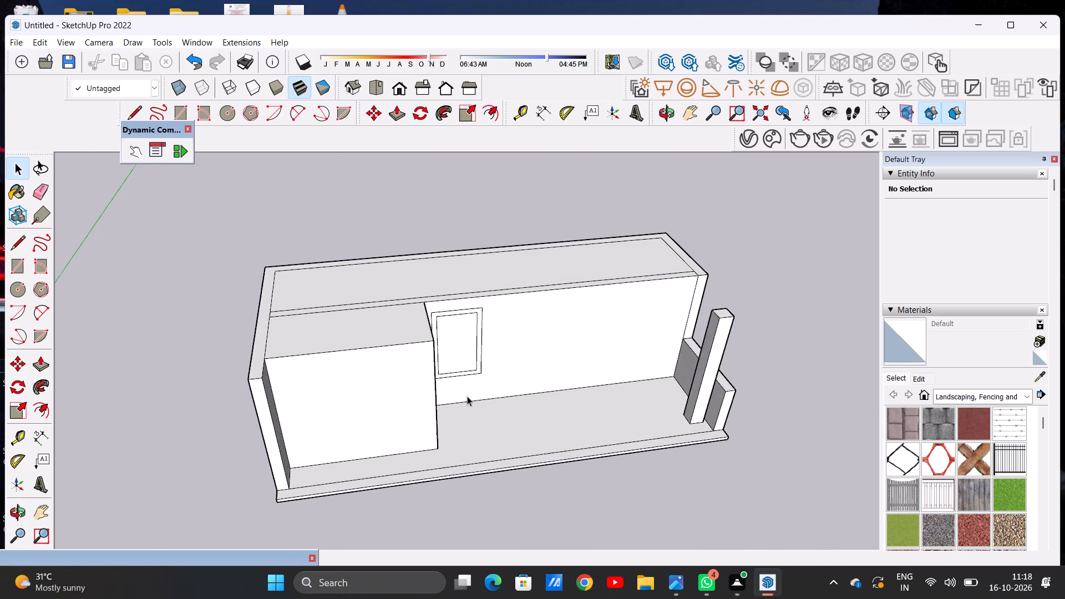
pyautogui.scroll(-5, 467, 396)
pyautogui.moveTo(488, 400); pyautogui.dragTo(428, 295, button='middle')
pyautogui.scroll(1, 488, 400)
pyautogui.scroll(8, 440, 319)
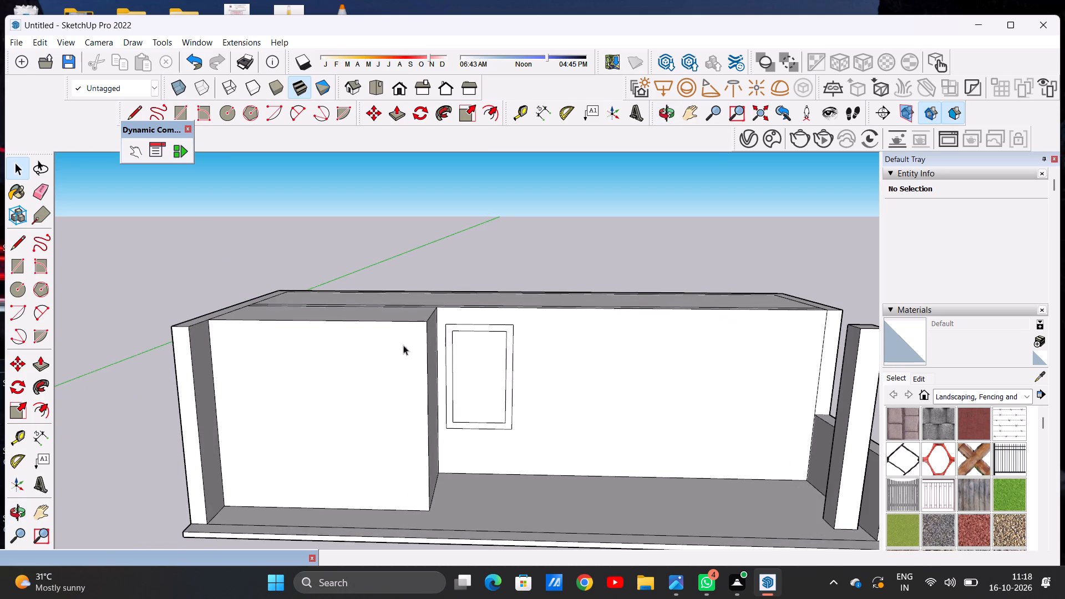
pyautogui.scroll(-6, 388, 361)
pyautogui.moveTo(612, 379); pyautogui.dragTo(608, 442, button='middle')
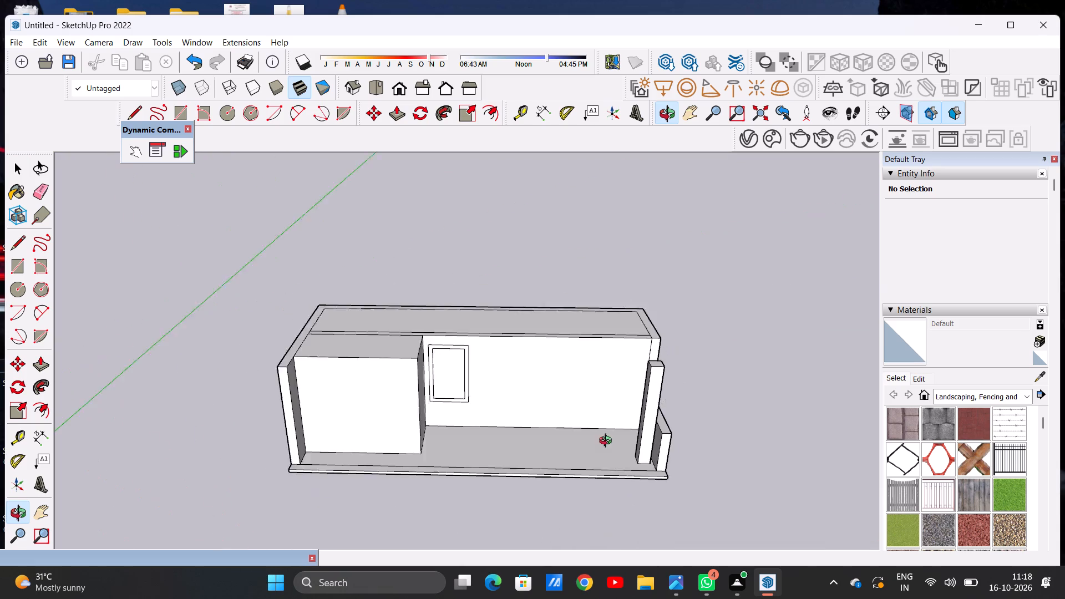
pyautogui.moveTo(608, 442); pyautogui.dragTo(607, 410, button='middle')
pyautogui.scroll(-5, 606, 412)
pyautogui.moveTo(599, 416); pyautogui.dragTo(520, 500, button='middle')
pyautogui.scroll(8, 678, 337)
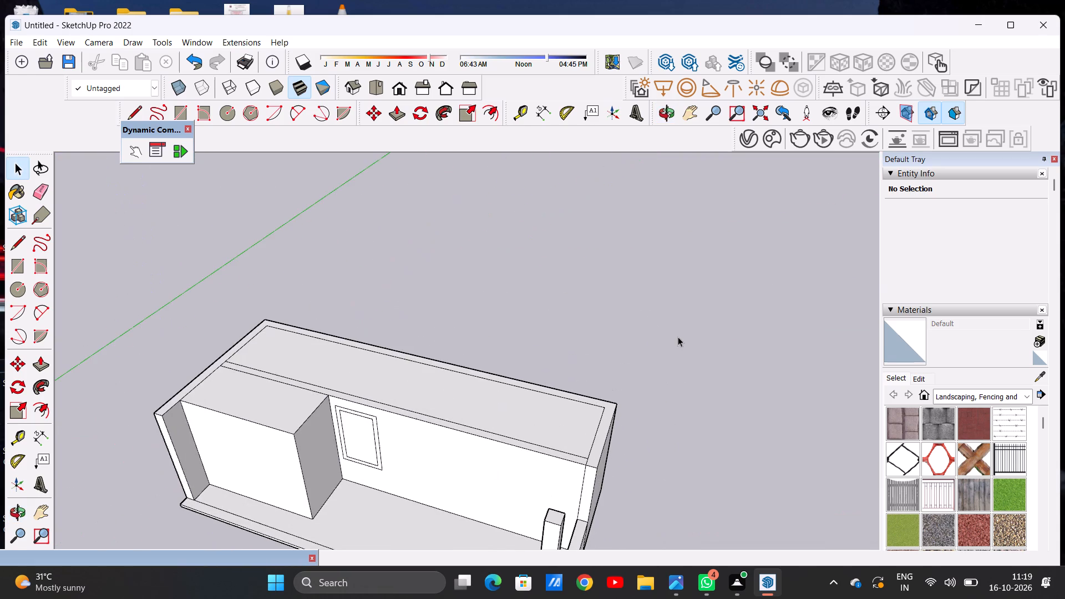
# Extrude the rear room's top face upward into a roof slab rising above the surrounding wall tops.
pyautogui.scroll(-4, 605, 369)
pyautogui.moveTo(560, 405); pyautogui.dragTo(496, 474, button='middle')
pyautogui.scroll(7, 510, 456)
pyautogui.scroll(-6, 669, 369)
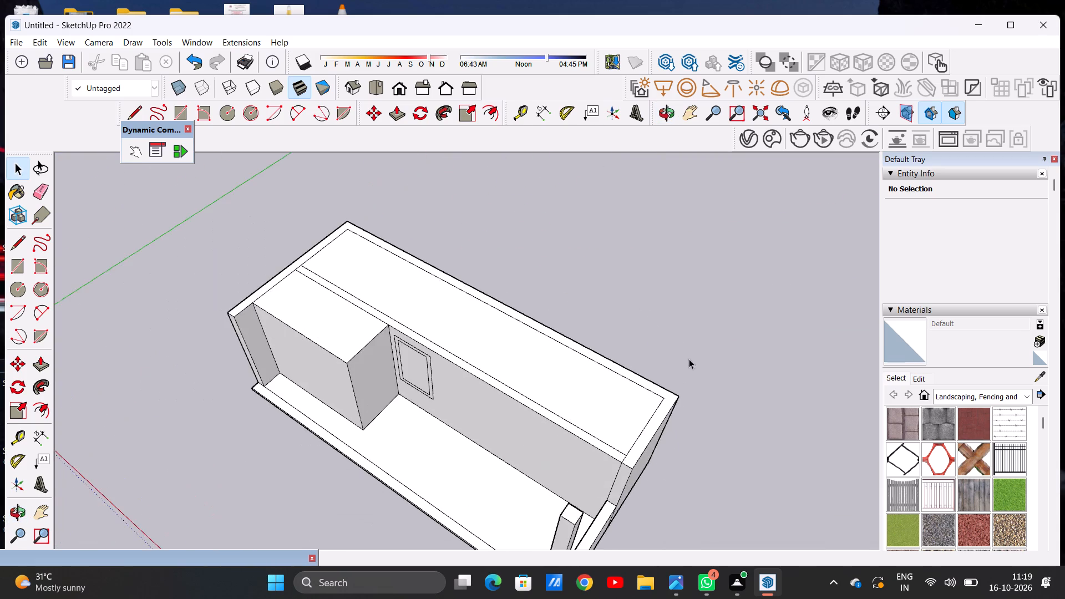
pyautogui.scroll(-2, 689, 359)
pyautogui.scroll(7, 540, 520)
pyautogui.press('p')
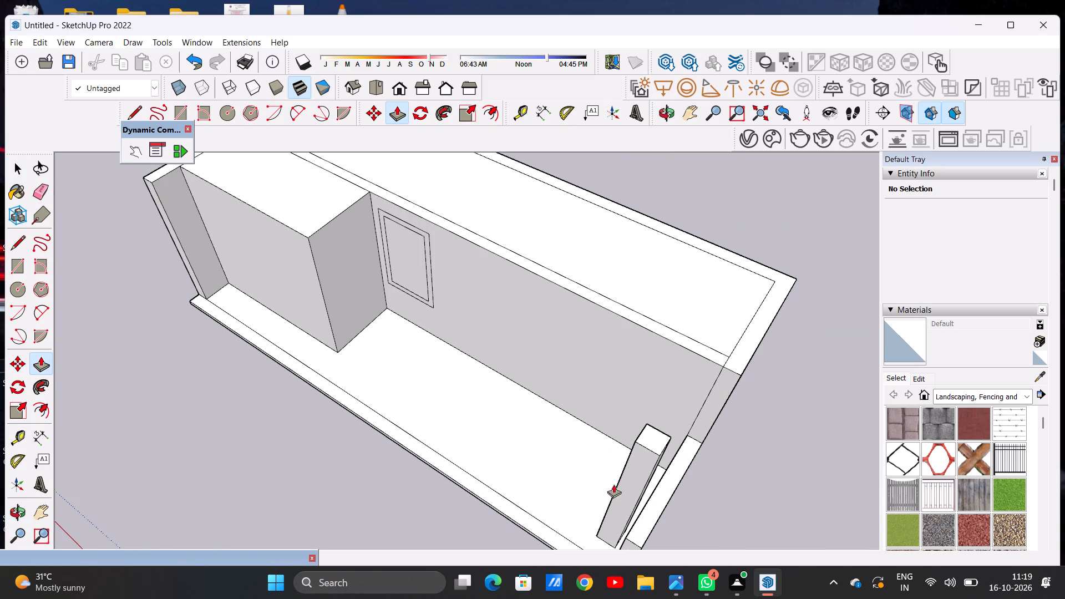
pyautogui.moveTo(613, 483); pyautogui.dragTo(623, 453, button='middle')
pyautogui.click(699, 268)
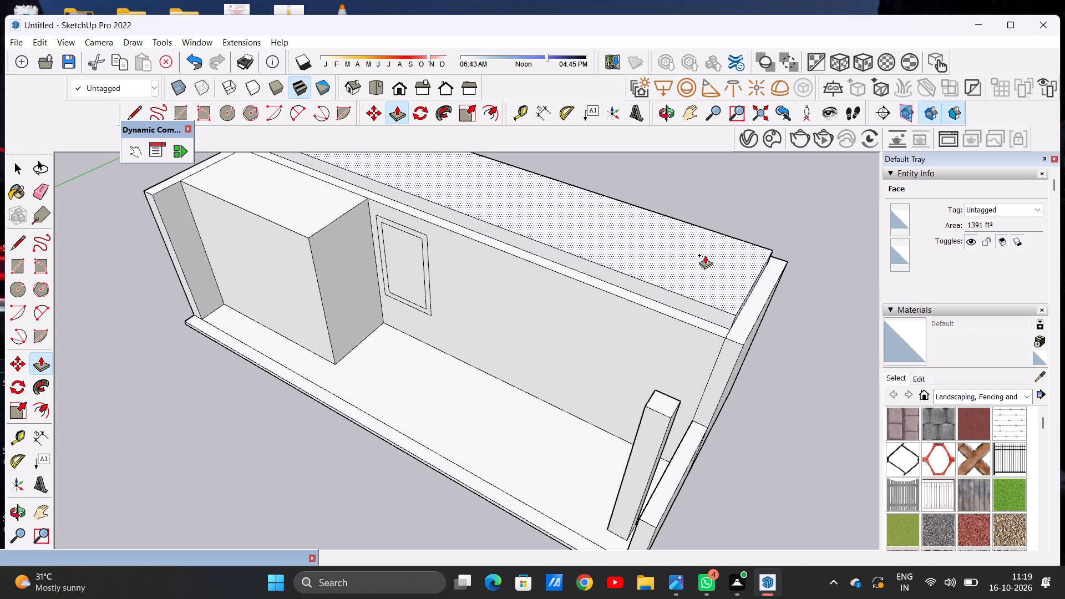
pyautogui.click(705, 255)
pyautogui.press('space')
# Pull the roof slab's front face forward over the projecting block and open area, aligning it with the front column.
pyautogui.scroll(-5, 458, 395)
pyautogui.moveTo(390, 408); pyautogui.dragTo(439, 343, button='middle')
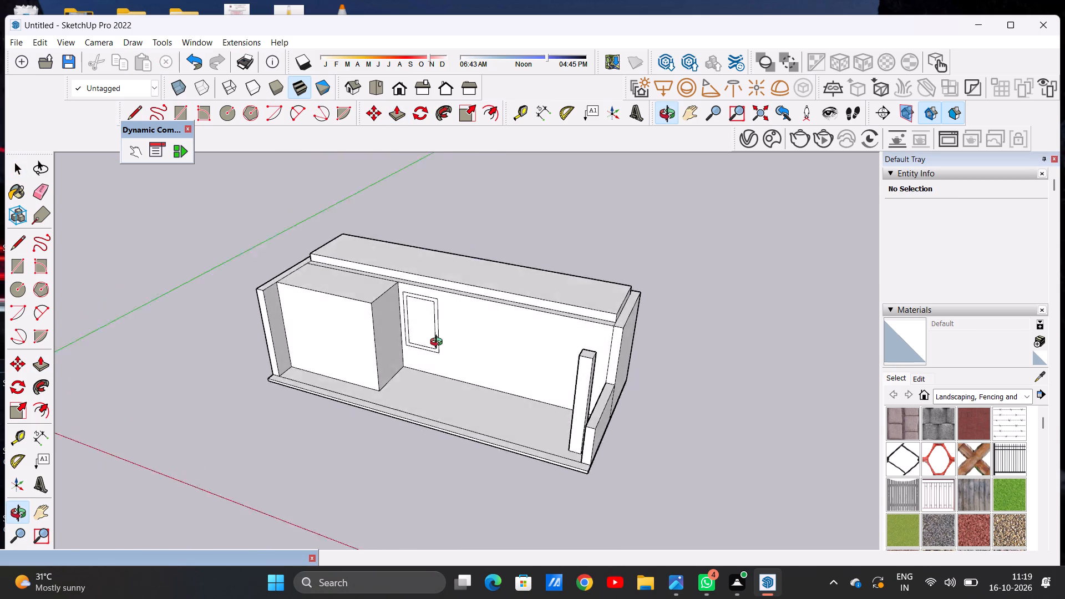
pyautogui.moveTo(439, 343); pyautogui.dragTo(451, 279, button='middle')
pyautogui.scroll(6, 531, 290)
pyautogui.moveTo(654, 308); pyautogui.dragTo(576, 385, button='middle')
pyautogui.scroll(-5, 673, 348)
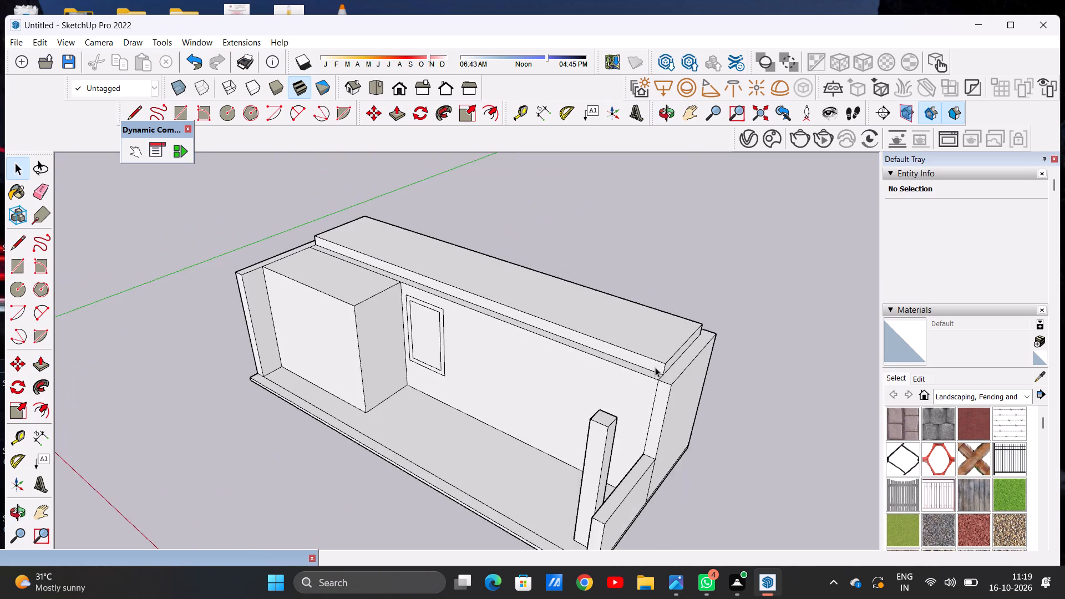
pyautogui.scroll(6, 653, 367)
pyautogui.press('p')
pyautogui.scroll(6, 667, 367)
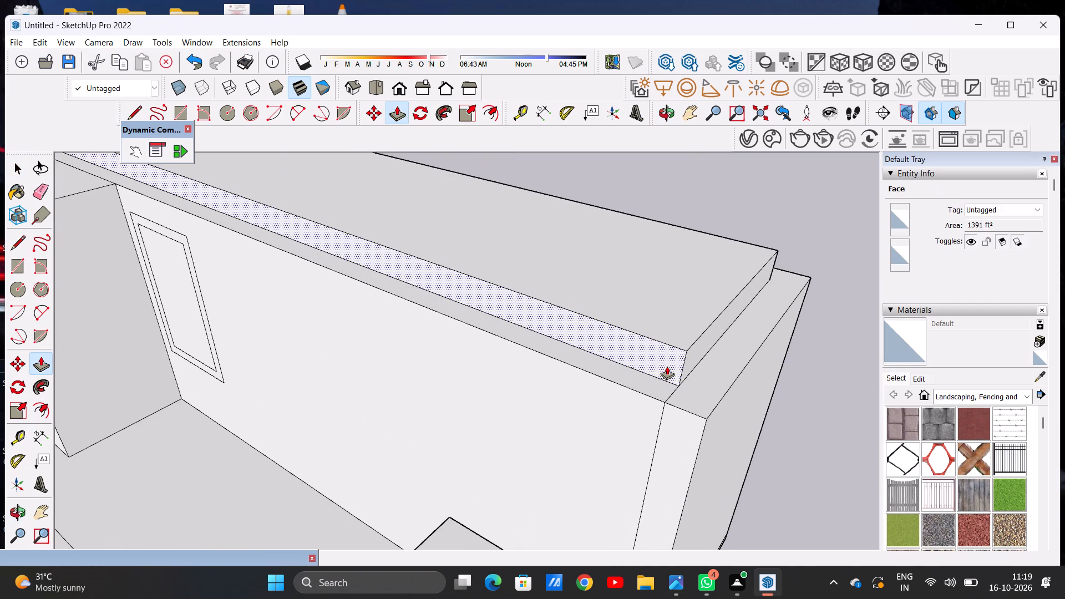
pyautogui.click(667, 366)
pyautogui.scroll(-12, 609, 356)
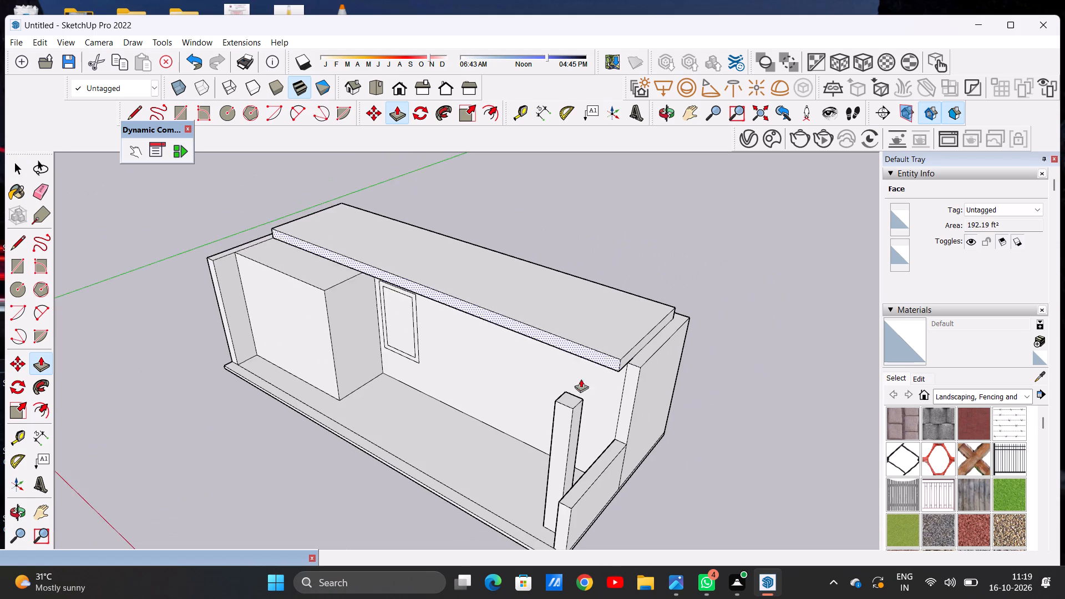
pyautogui.scroll(12, 557, 413)
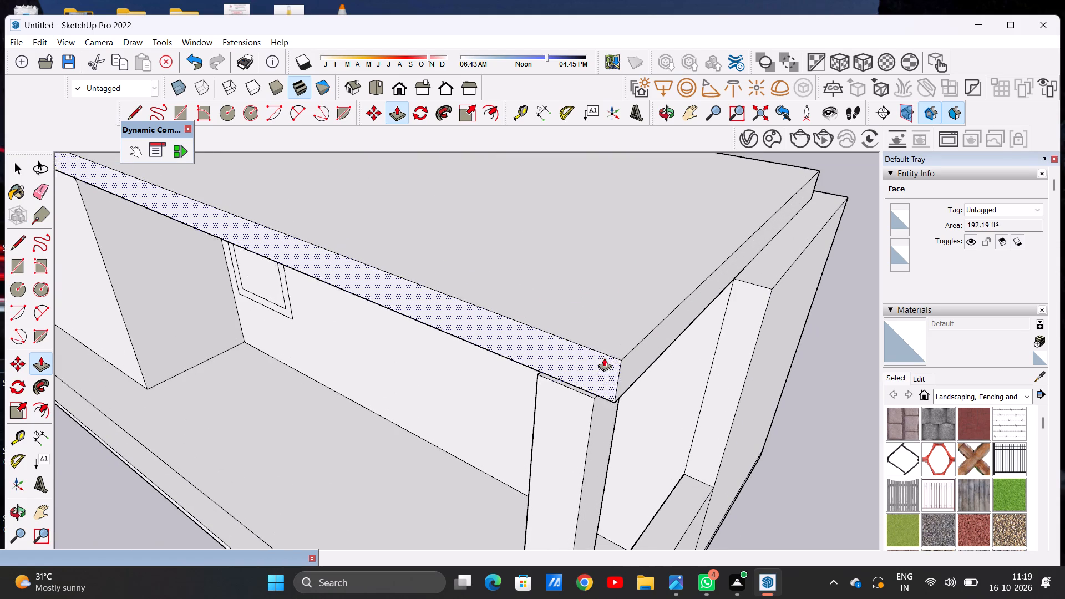
pyautogui.scroll(-17, 604, 358)
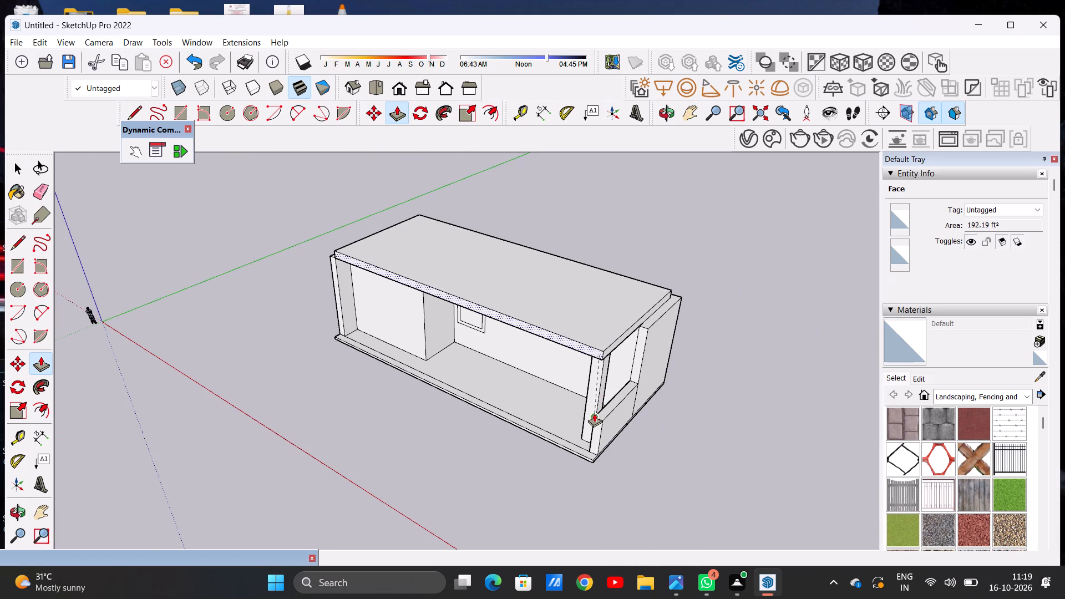
pyautogui.click(594, 413)
pyautogui.press('space')
# Examine the extended roof slab and how it meets the column and side walls from the front, both sides and above.
pyautogui.scroll(-4, 522, 434)
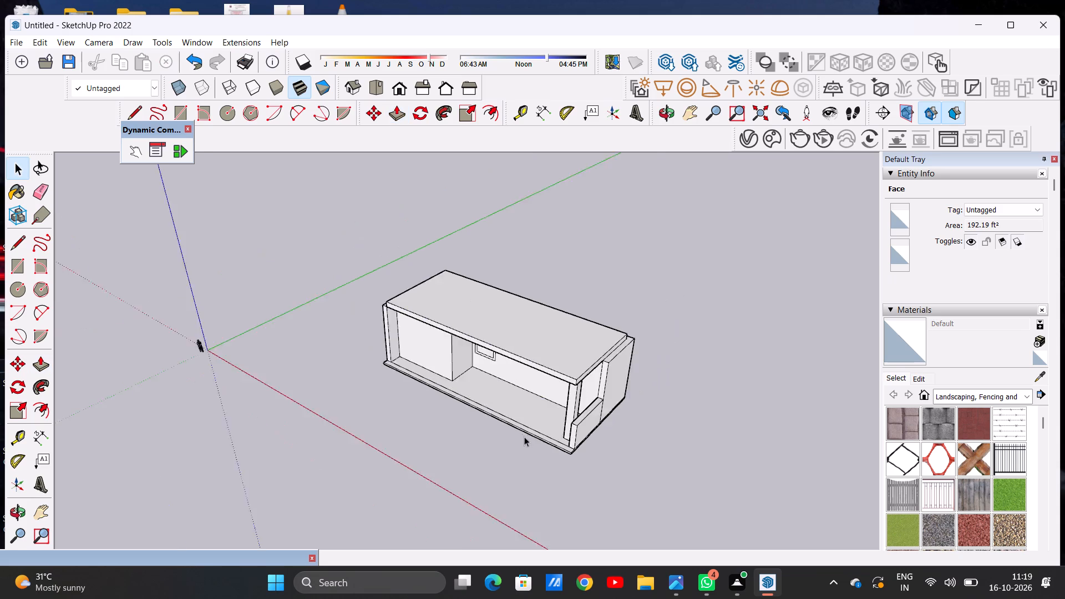
pyautogui.scroll(-3, 524, 436)
pyautogui.moveTo(414, 418); pyautogui.dragTo(671, 368, button='middle')
pyautogui.scroll(14, 423, 332)
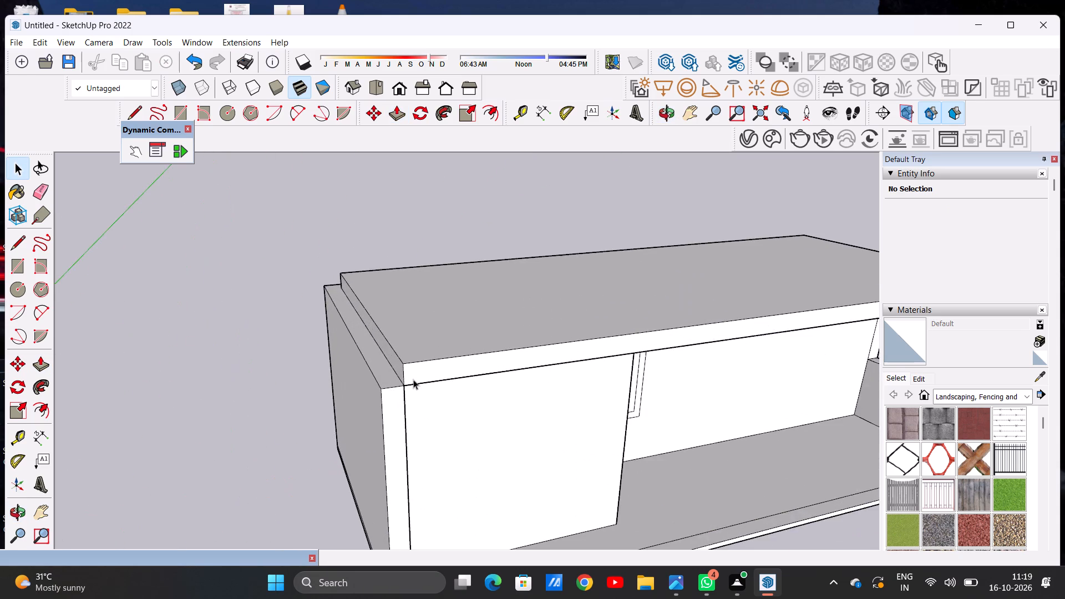
pyautogui.moveTo(410, 351); pyautogui.dragTo(292, 348, button='middle')
pyautogui.scroll(-12, 493, 367)
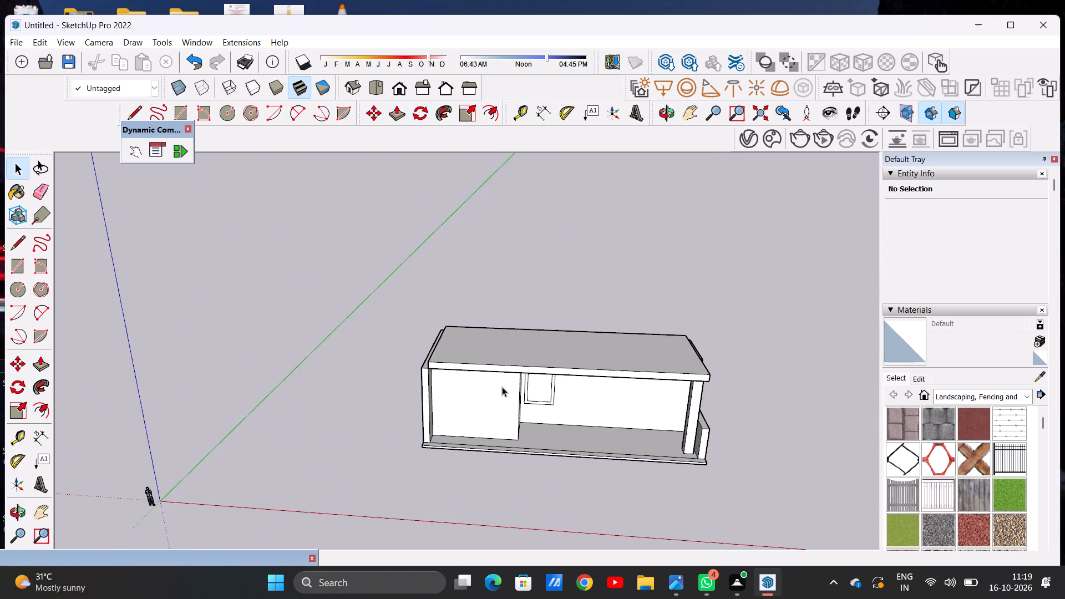
pyautogui.moveTo(512, 403); pyautogui.dragTo(262, 372, button='middle')
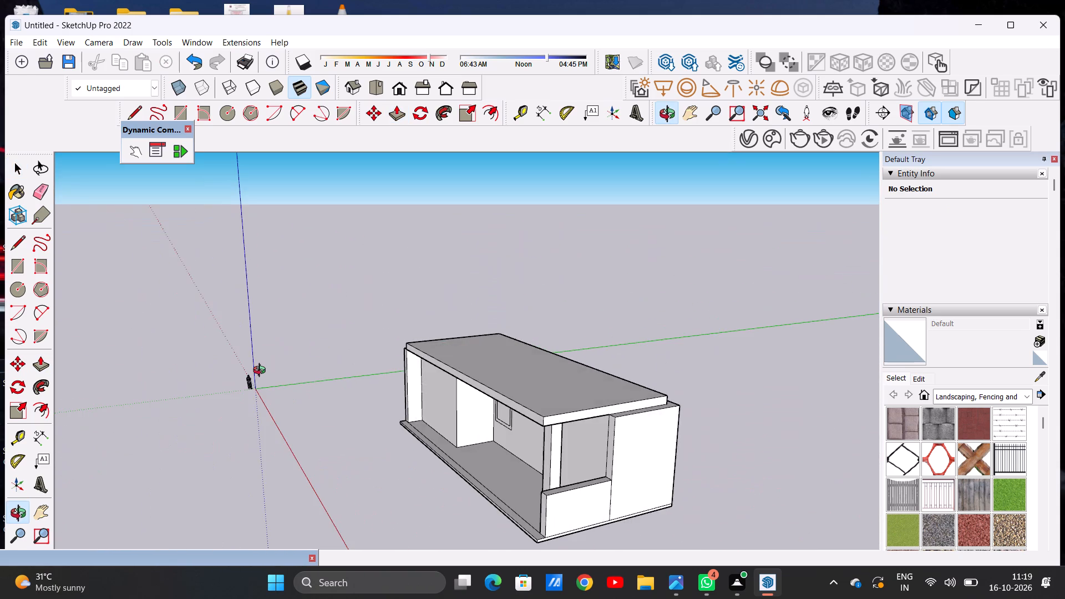
pyautogui.moveTo(262, 372); pyautogui.dragTo(550, 387, button='middle')
pyautogui.scroll(-6, 479, 400)
pyautogui.scroll(6, 589, 356)
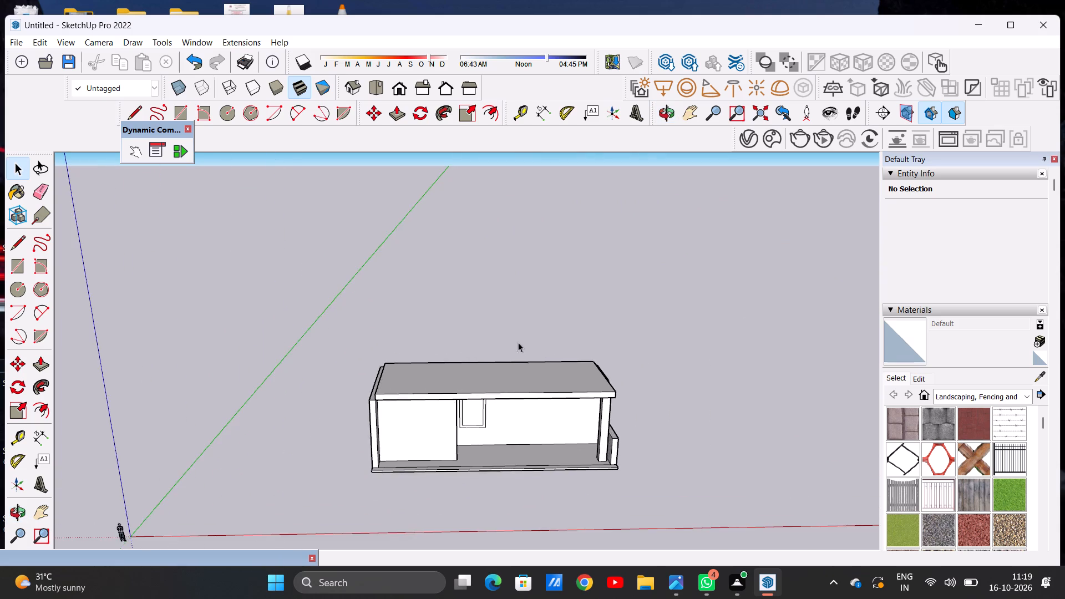
pyautogui.moveTo(505, 384); pyautogui.dragTo(455, 484, button='middle')
pyautogui.scroll(3, 497, 402)
pyautogui.scroll(-1, 497, 401)
pyautogui.scroll(2, 497, 401)
pyautogui.moveTo(598, 451); pyautogui.dragTo(482, 332, button='middle')
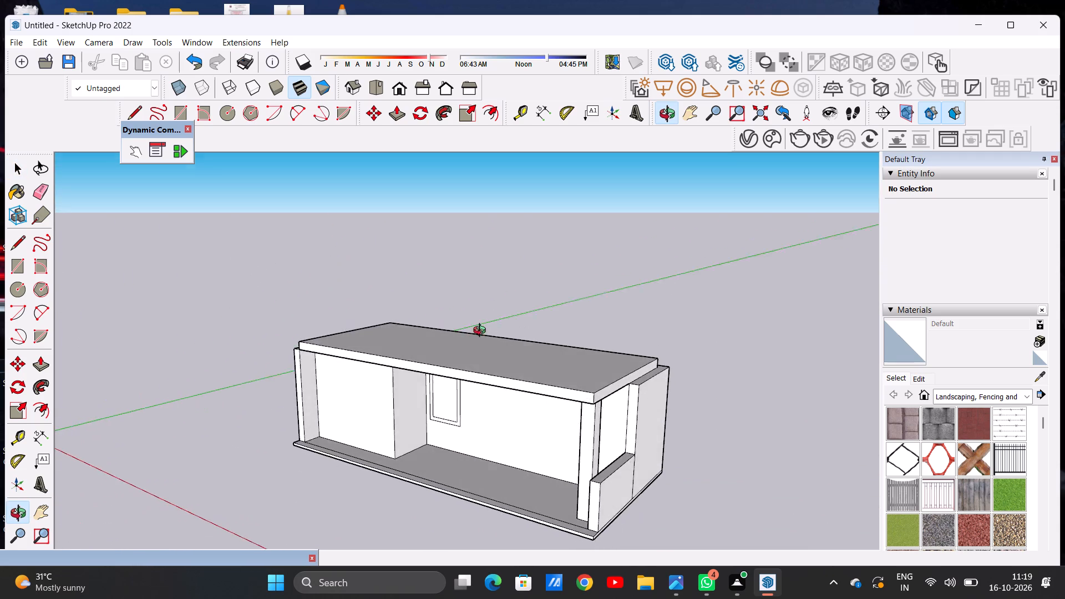
pyautogui.moveTo(482, 332); pyautogui.dragTo(464, 328, button='middle')
pyautogui.scroll(7, 669, 399)
pyautogui.moveTo(571, 387); pyautogui.dragTo(592, 430, button='middle')
pyautogui.scroll(-5, 577, 364)
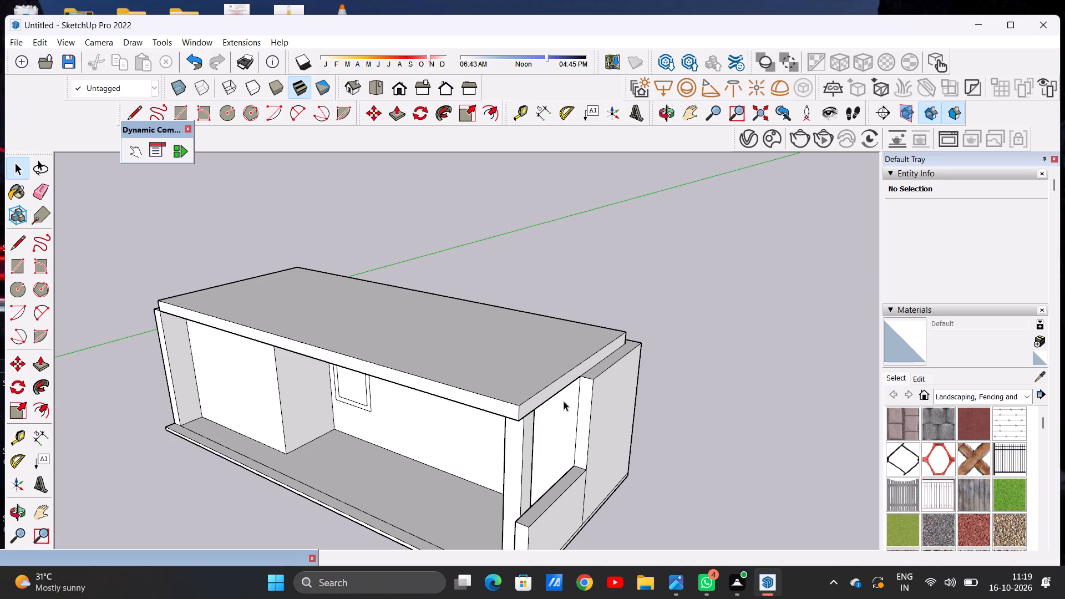
pyautogui.press('space')
pyautogui.scroll(6, 588, 367)
pyautogui.scroll(-5, 620, 368)
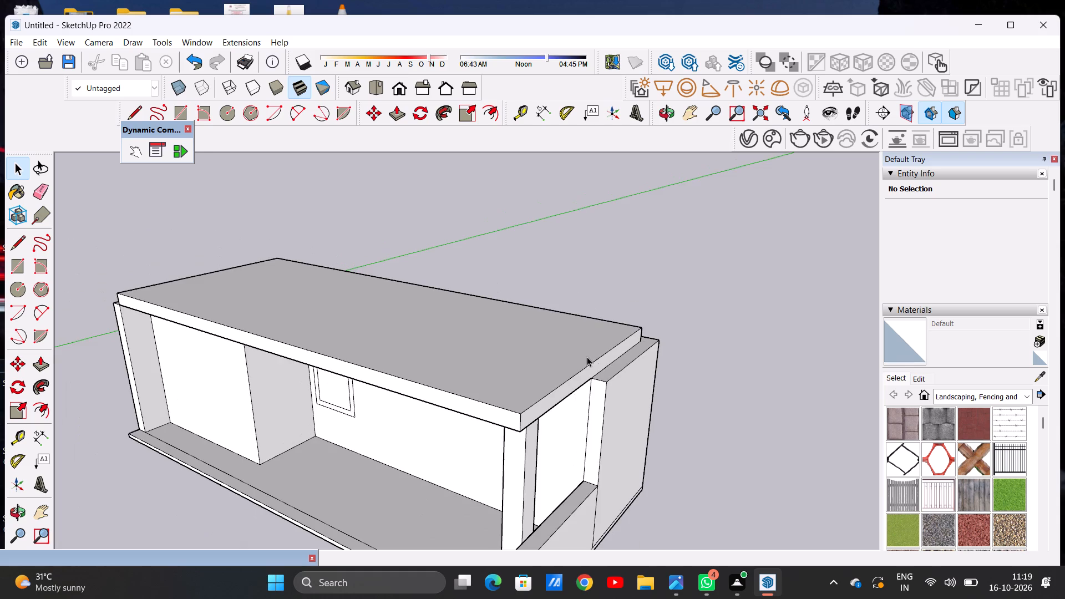
pyautogui.moveTo(590, 382); pyautogui.dragTo(638, 475, button='middle')
pyautogui.scroll(-10, 571, 357)
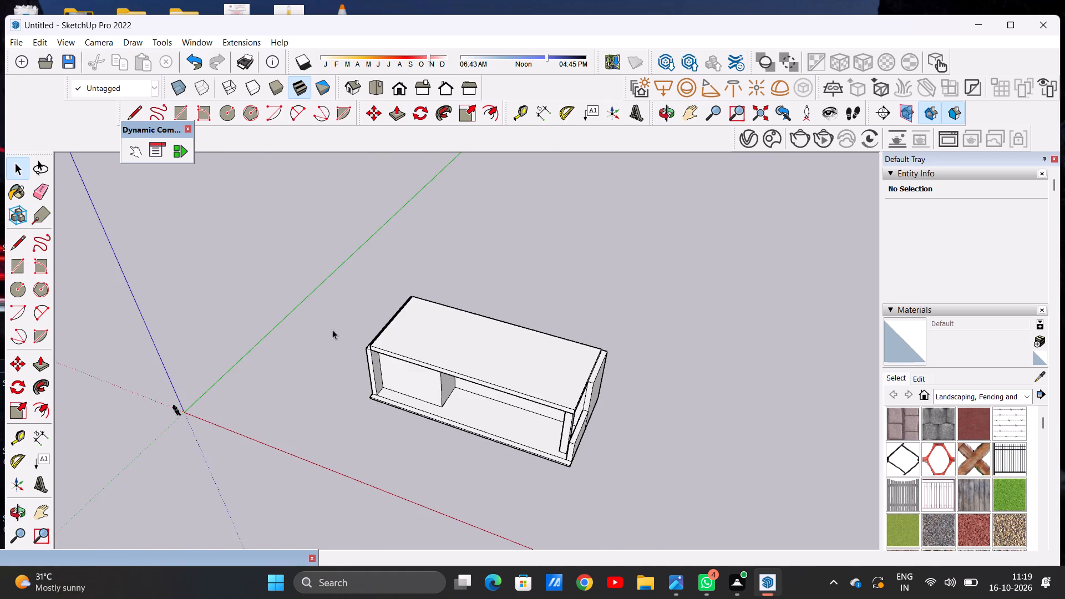
pyautogui.moveTo(332, 329); pyautogui.dragTo(524, 359, button='middle')
pyautogui.scroll(15, 438, 366)
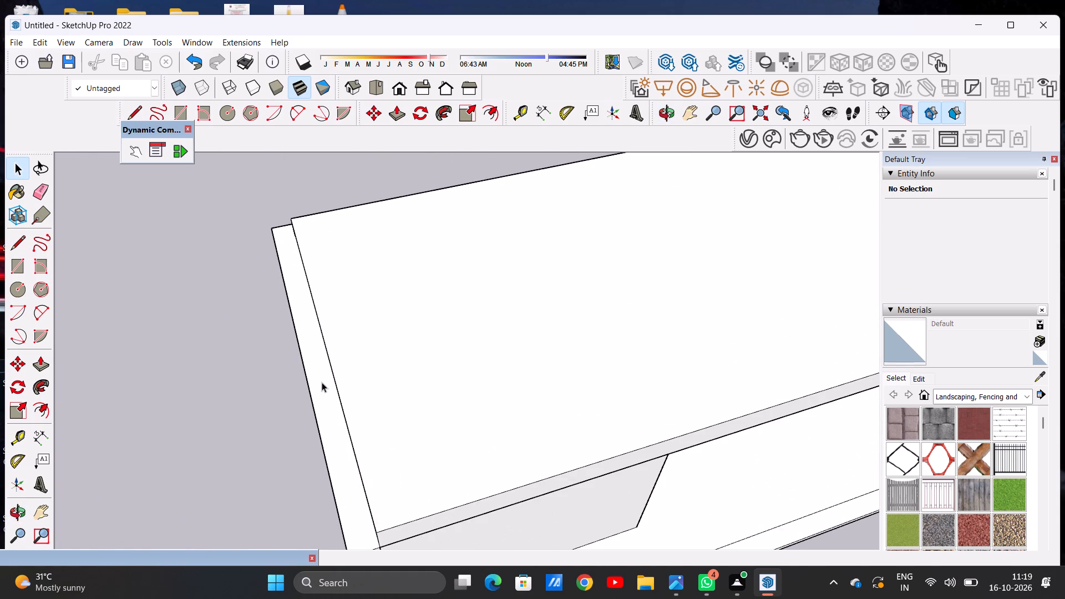
# Examine the building from the front, both sides and above, checking how the roof slab sits against the walls and column.
pyautogui.scroll(-2, 351, 382)
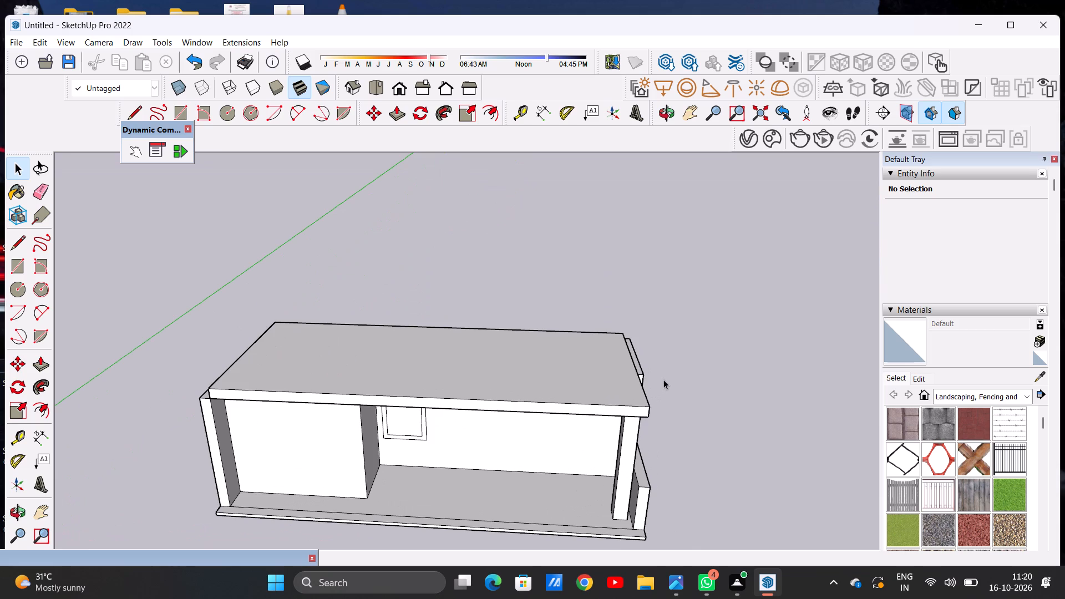
pyautogui.scroll(-14, 637, 372)
pyautogui.scroll(8, 638, 367)
pyautogui.moveTo(683, 380); pyautogui.dragTo(369, 337, button='middle')
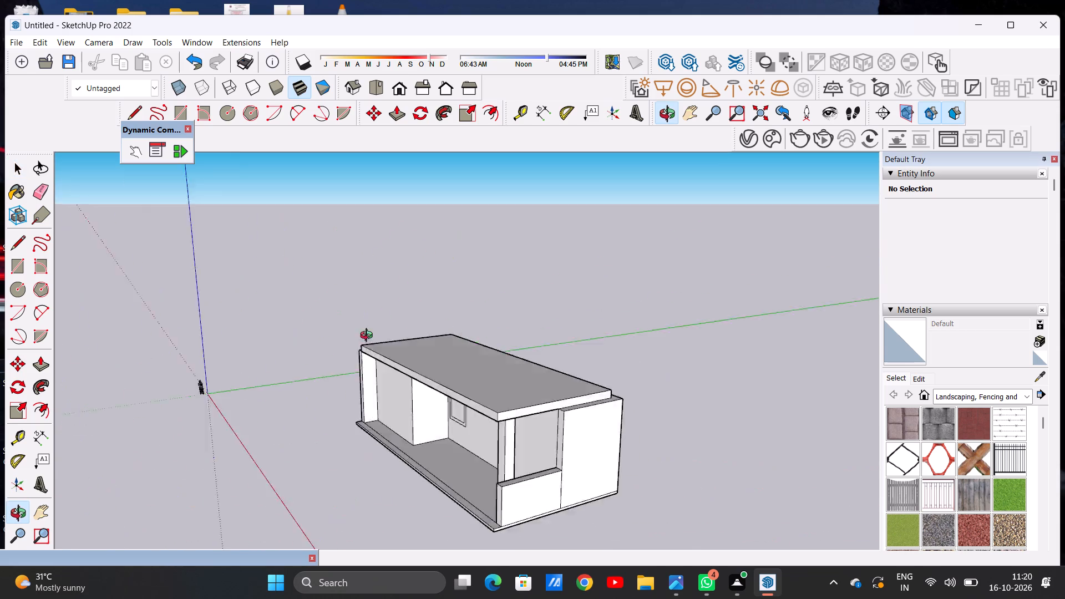
pyautogui.moveTo(369, 337); pyautogui.dragTo(637, 447, button='middle')
pyautogui.scroll(9, 331, 321)
pyautogui.scroll(-5, 263, 297)
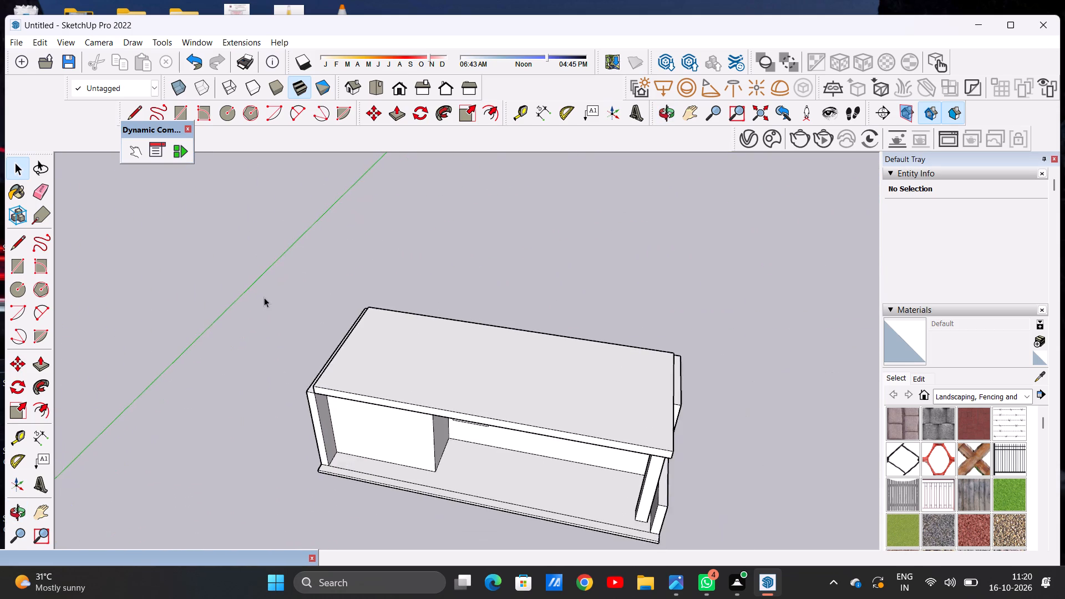
pyautogui.scroll(-8, 264, 297)
pyautogui.moveTo(420, 356); pyautogui.dragTo(468, 309, button='middle')
pyautogui.scroll(1, 528, 309)
pyautogui.scroll(-1, 528, 309)
pyautogui.scroll(3, 528, 309)
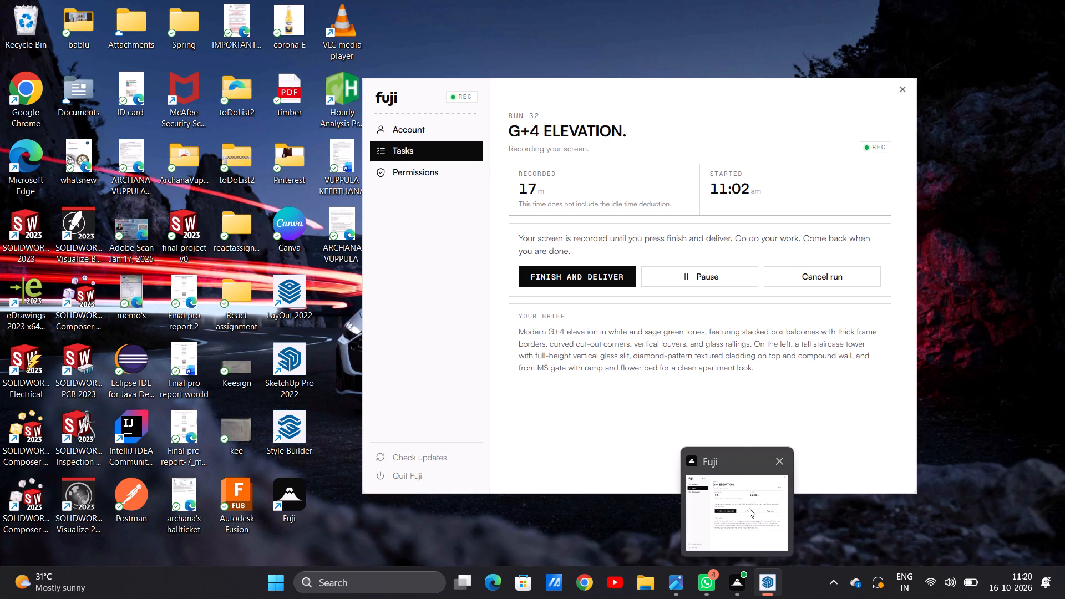
pyautogui.click(752, 530)
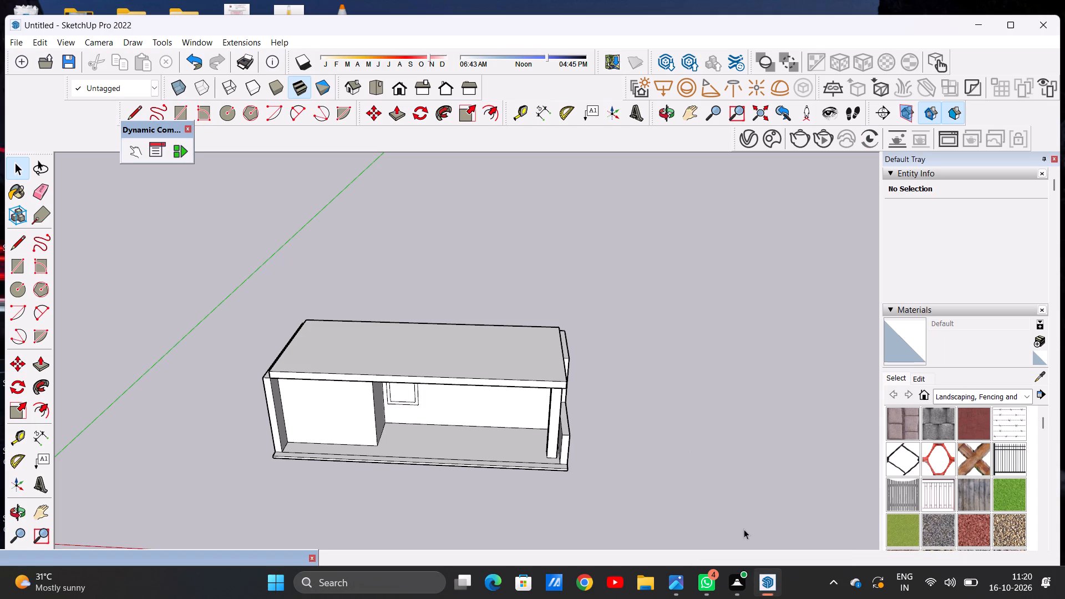
pyautogui.scroll(5, 367, 344)
pyautogui.scroll(-4, 465, 368)
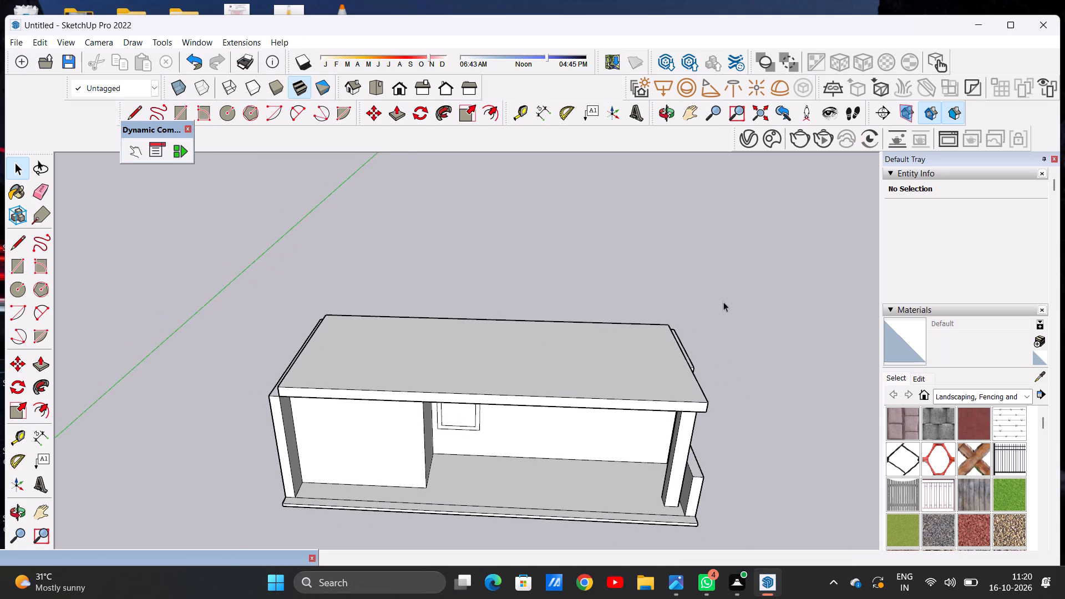
pyautogui.moveTo(717, 302); pyautogui.dragTo(833, 321, button='middle')
pyautogui.scroll(-4, 459, 324)
pyautogui.scroll(9, 644, 350)
pyautogui.moveTo(585, 386); pyautogui.dragTo(305, 283, button='middle')
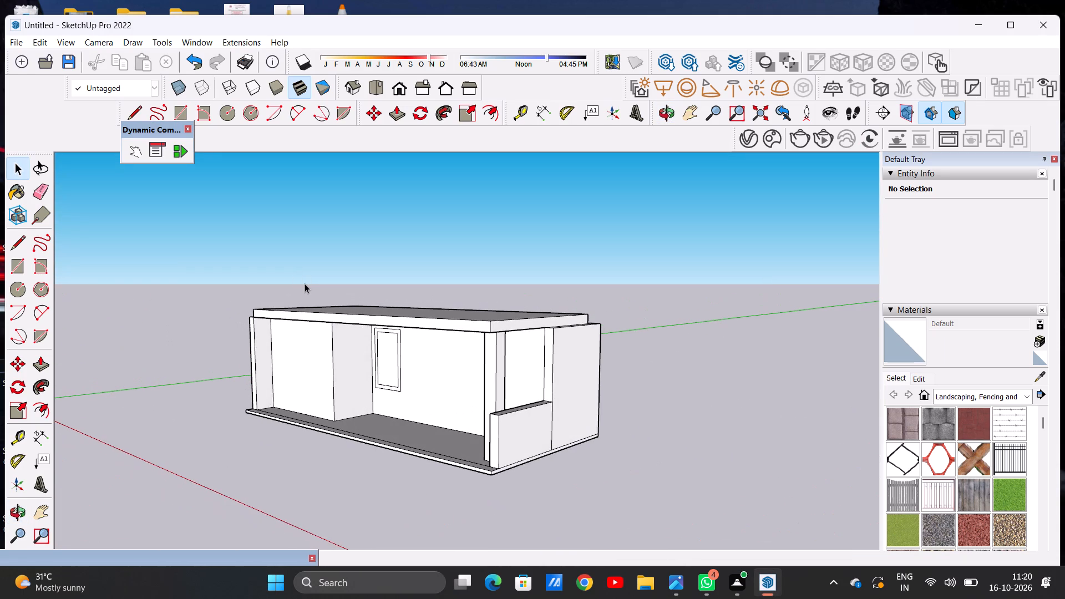
pyautogui.scroll(-4, 461, 352)
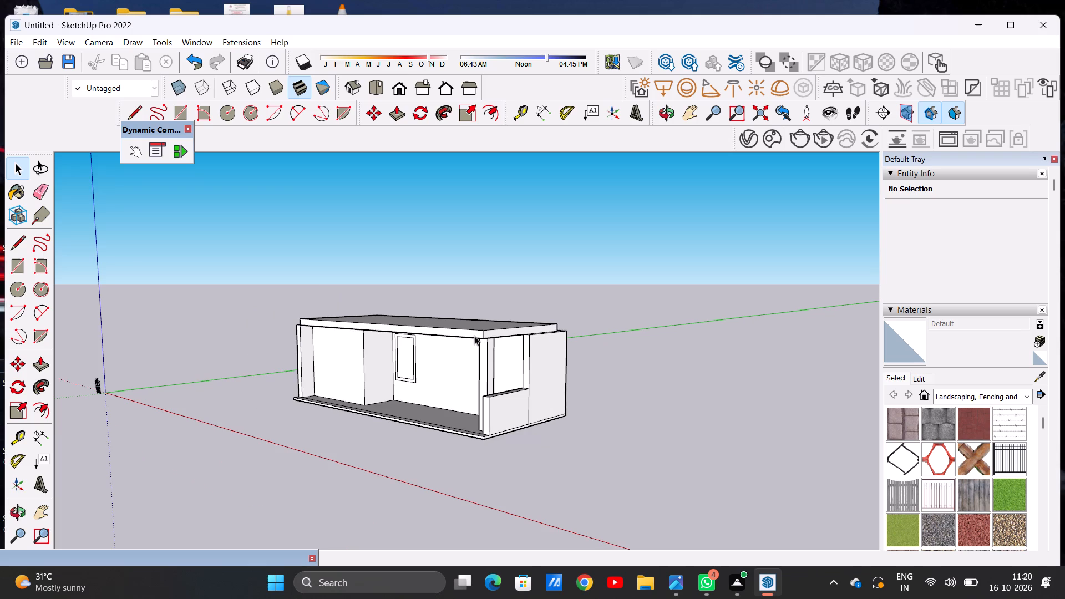
pyautogui.moveTo(445, 350); pyautogui.dragTo(515, 471, button='middle')
pyautogui.scroll(2, 515, 409)
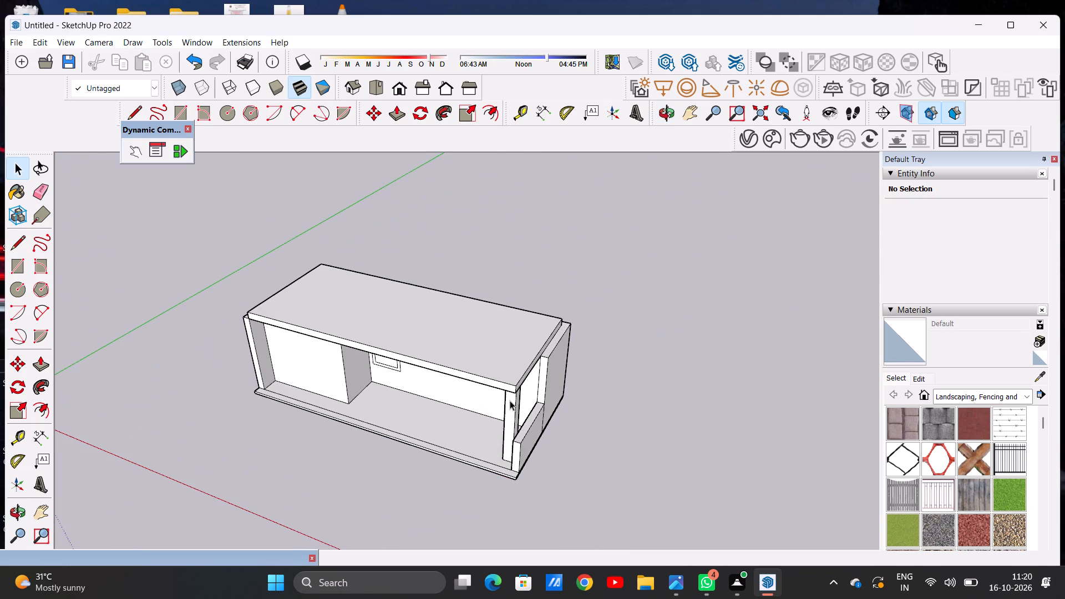
pyautogui.scroll(-5, 559, 430)
pyautogui.scroll(6, 408, 311)
pyautogui.moveTo(334, 335); pyautogui.dragTo(381, 352, button='middle')
pyautogui.scroll(-3, 487, 393)
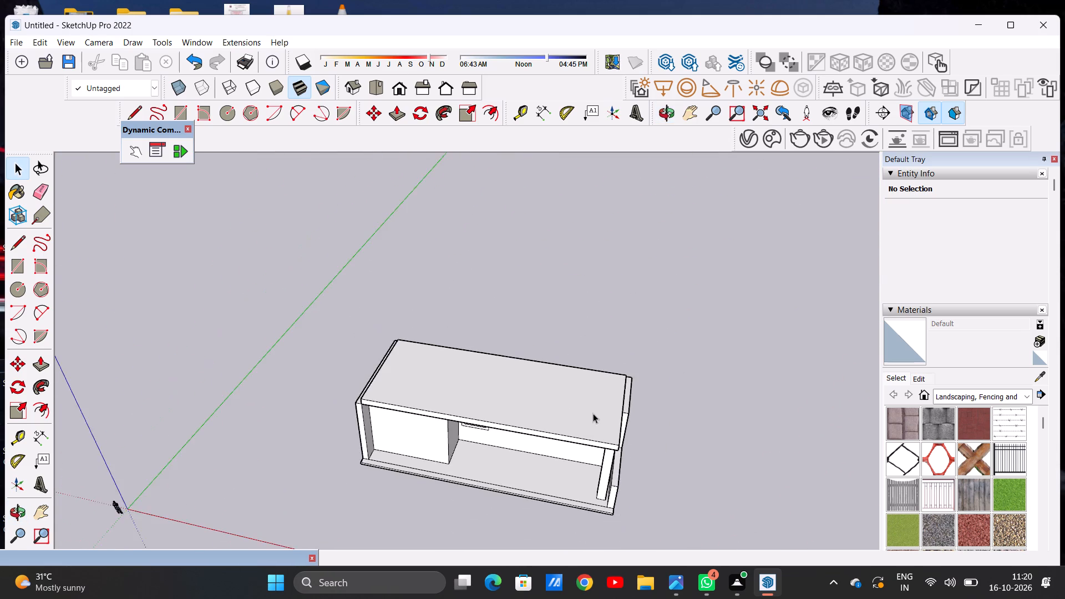
pyautogui.scroll(-1, 593, 413)
pyautogui.scroll(5, 593, 413)
pyautogui.scroll(1, 71, 304)
pyautogui.moveTo(72, 304); pyautogui.dragTo(330, 283, button='middle')
pyautogui.scroll(-4, 325, 302)
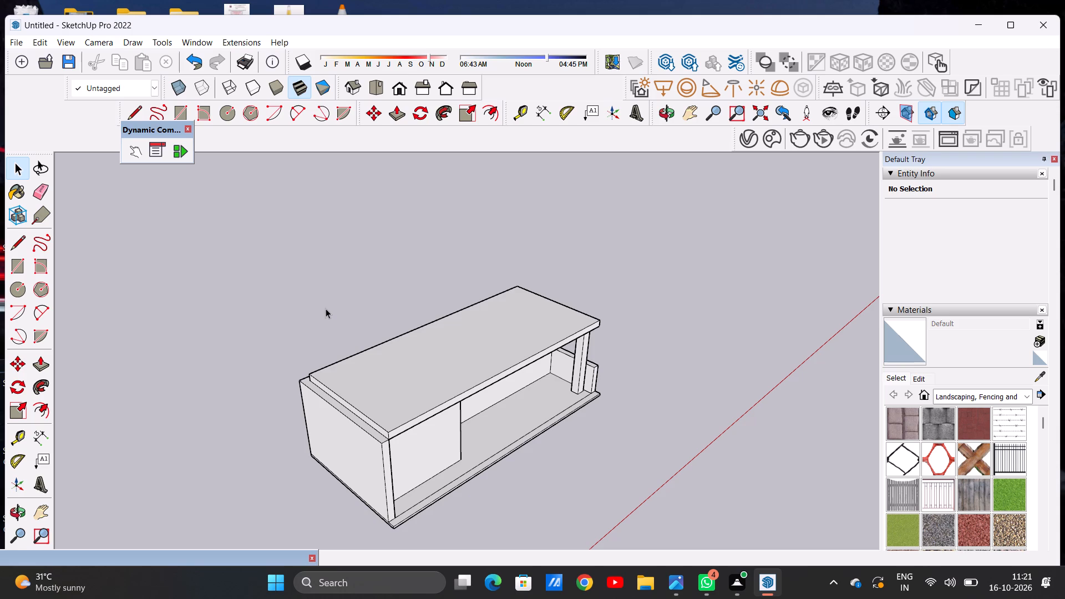
# Extrude the continuous top face of the rear and side walls upward, forming tall upper-storey walls around the roof slab.
pyautogui.scroll(-4, 365, 378)
pyautogui.scroll(6, 383, 367)
pyautogui.scroll(9, 386, 415)
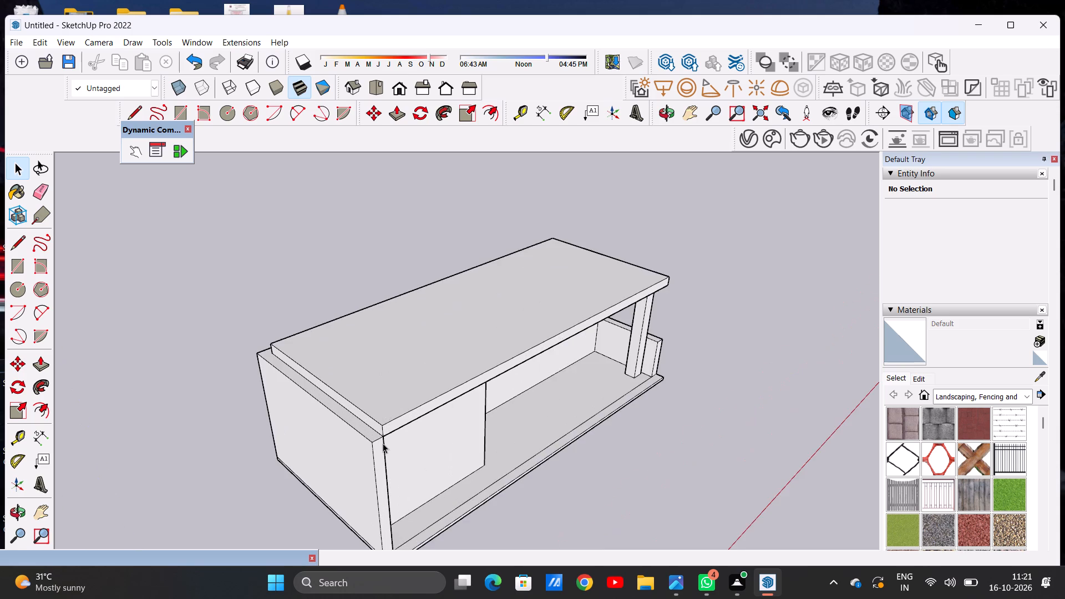
pyautogui.scroll(7, 382, 438)
pyautogui.press('p')
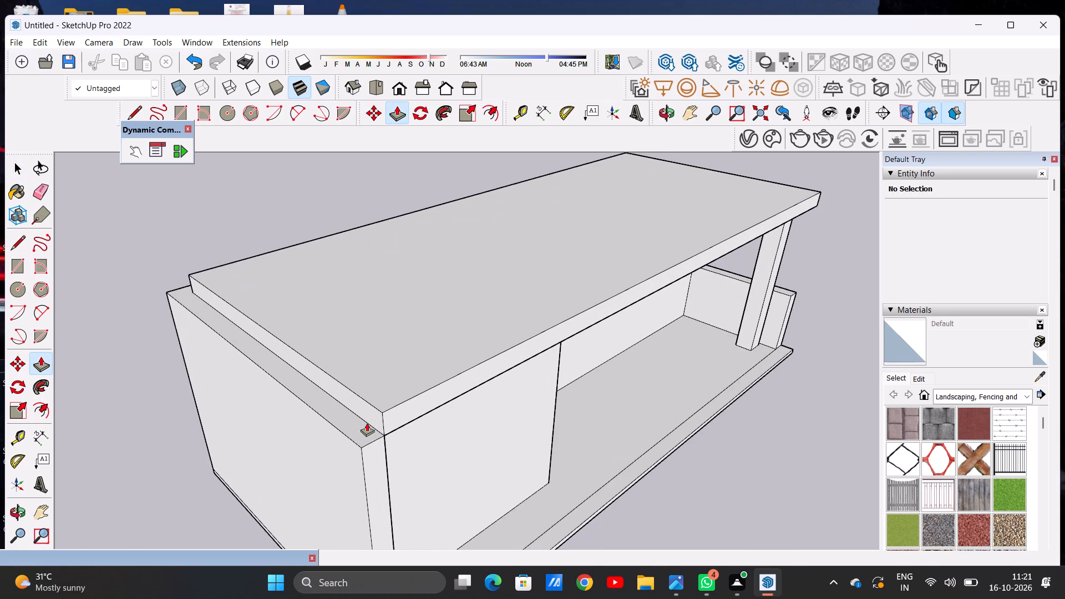
pyautogui.scroll(7, 356, 398)
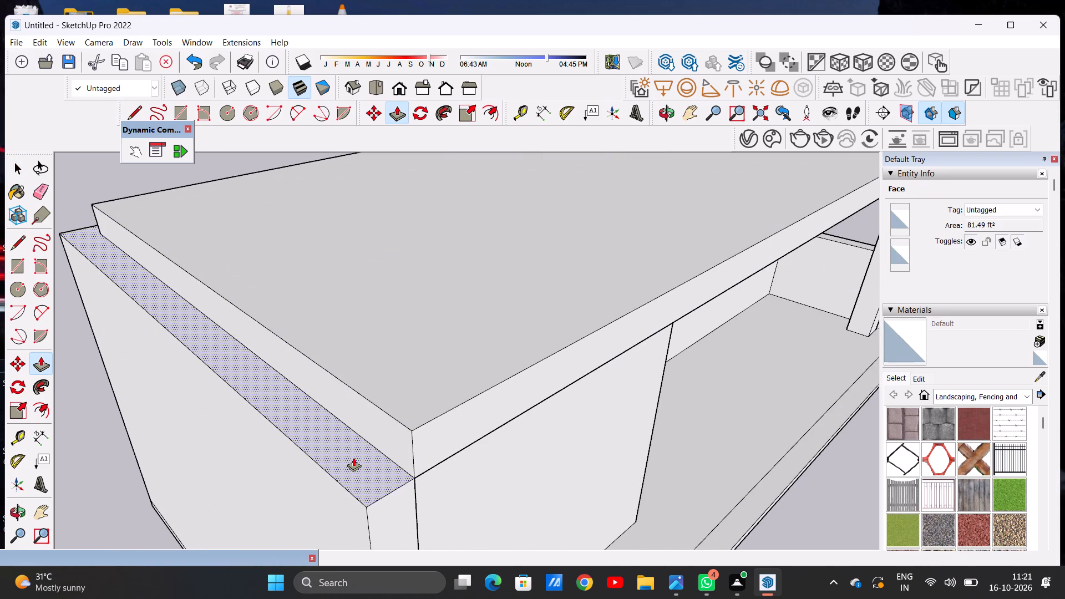
pyautogui.click(353, 458)
pyautogui.scroll(-20, 361, 326)
pyautogui.moveTo(351, 279); pyautogui.dragTo(209, 251, button='middle')
pyautogui.scroll(-10, 217, 286)
pyautogui.scroll(5, 269, 217)
pyautogui.scroll(-1, 254, 221)
pyautogui.scroll(2, 250, 223)
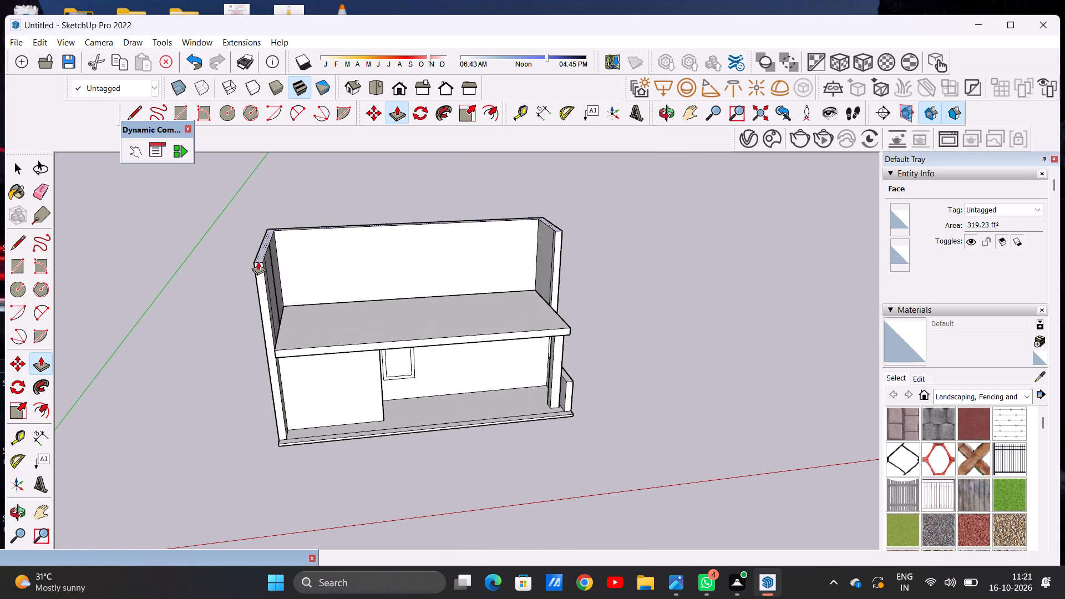
pyautogui.click(263, 261)
pyautogui.press('space')
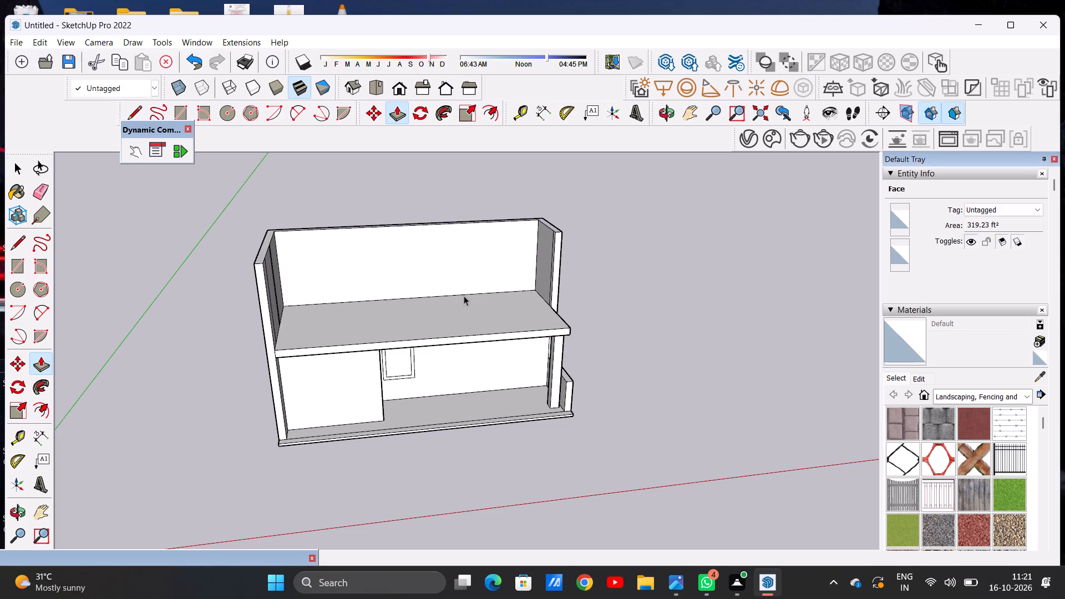
# Examine the raised upper-storey walls around the slab from the front and above.
pyautogui.scroll(-6, 468, 302)
pyautogui.moveTo(479, 333); pyautogui.dragTo(389, 288, button='middle')
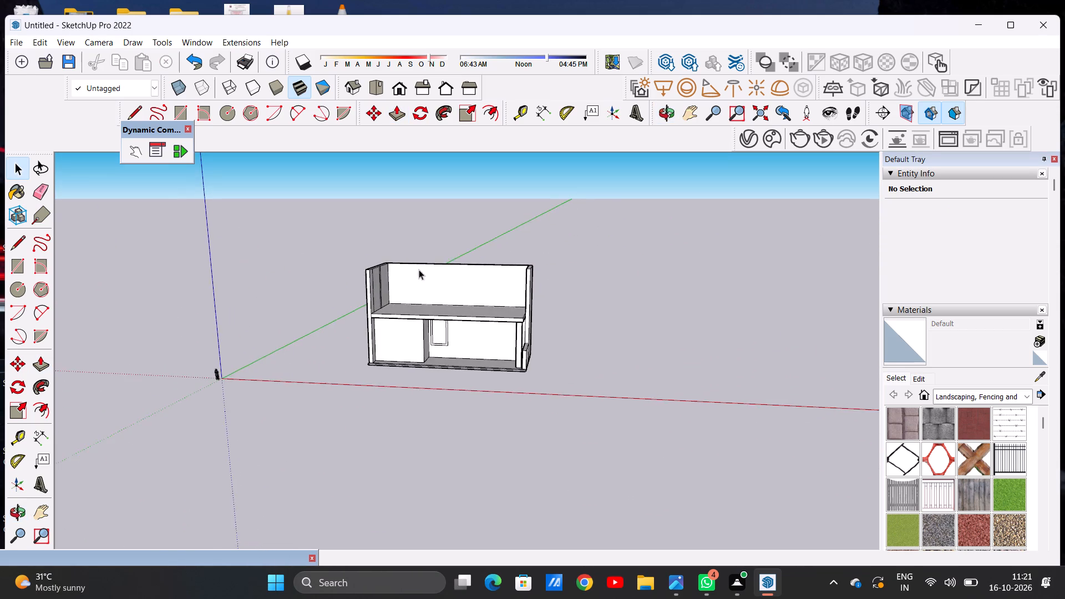
pyautogui.scroll(16, 419, 270)
pyautogui.moveTo(553, 304); pyautogui.dragTo(600, 390, button='middle')
pyautogui.scroll(1, 495, 308)
pyautogui.scroll(1, 600, 390)
pyautogui.scroll(-9, 543, 394)
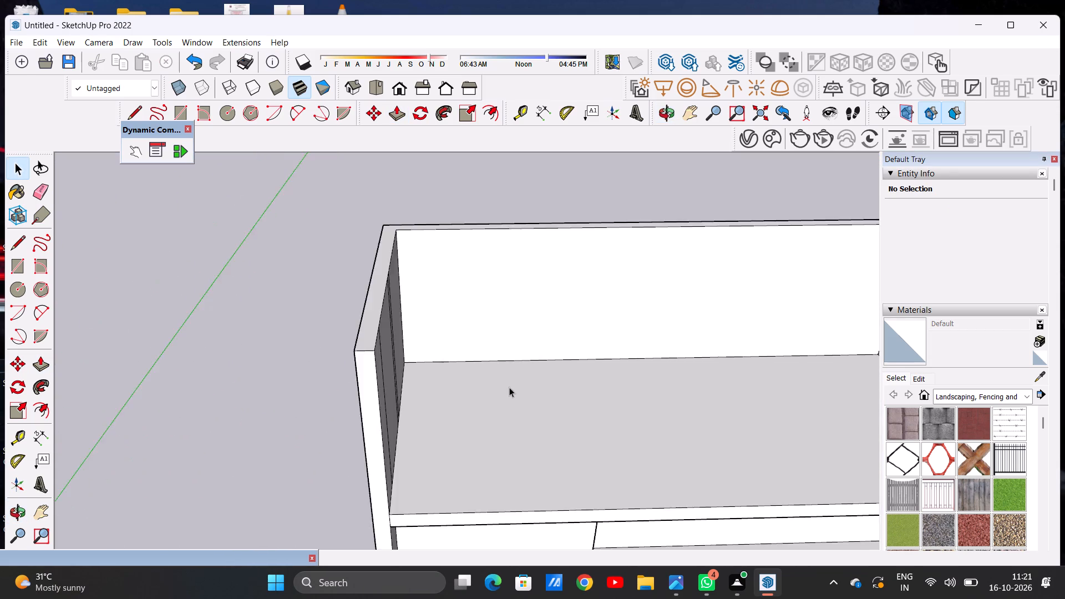
pyautogui.scroll(-5, 509, 387)
pyautogui.scroll(8, 675, 408)
pyautogui.moveTo(613, 408); pyautogui.dragTo(594, 435, button='middle')
pyautogui.scroll(-4, 589, 397)
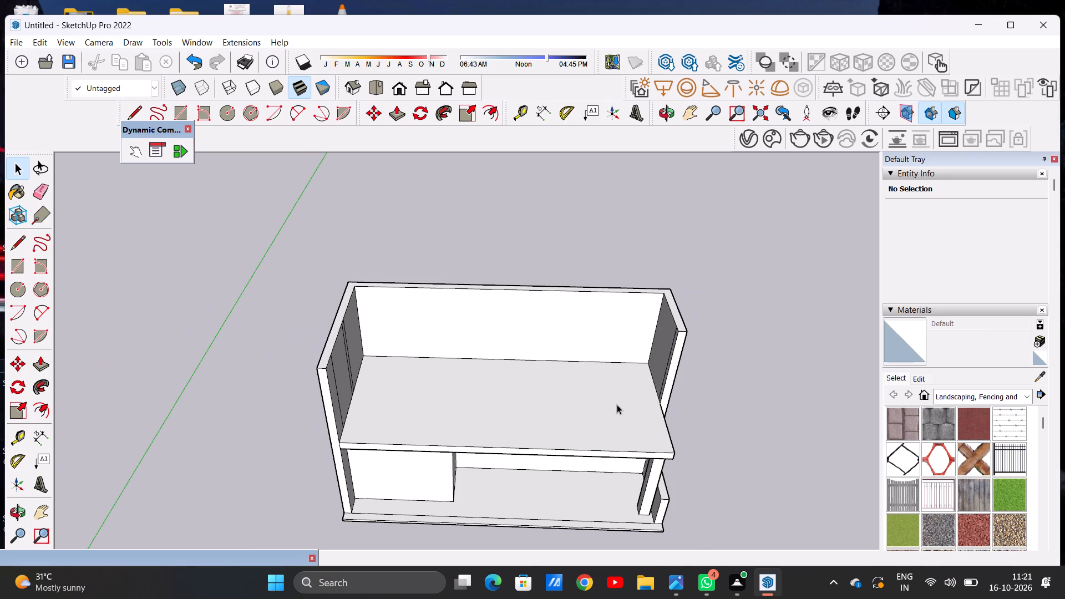
pyautogui.scroll(-6, 619, 401)
pyautogui.scroll(1, 643, 414)
pyautogui.moveTo(637, 414); pyautogui.dragTo(584, 379, button='middle')
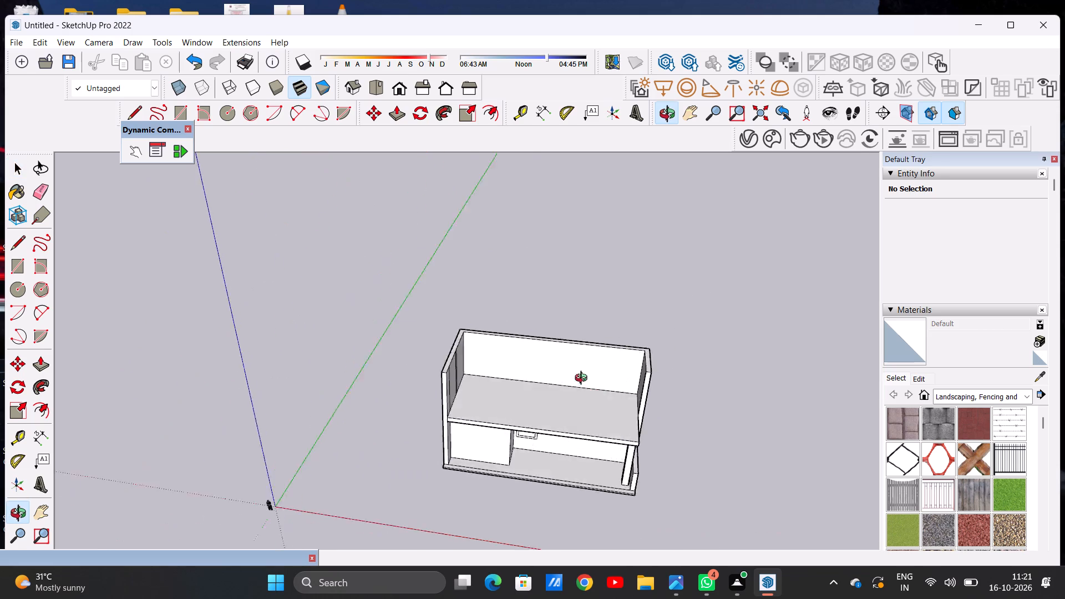
pyautogui.moveTo(584, 379); pyautogui.dragTo(491, 339, button='middle')
# Draw two lines across the front end of the column-side wall, level with the slab's bottom and top edges.
pyautogui.scroll(8, 585, 432)
pyautogui.moveTo(588, 420); pyautogui.dragTo(594, 385, button='middle')
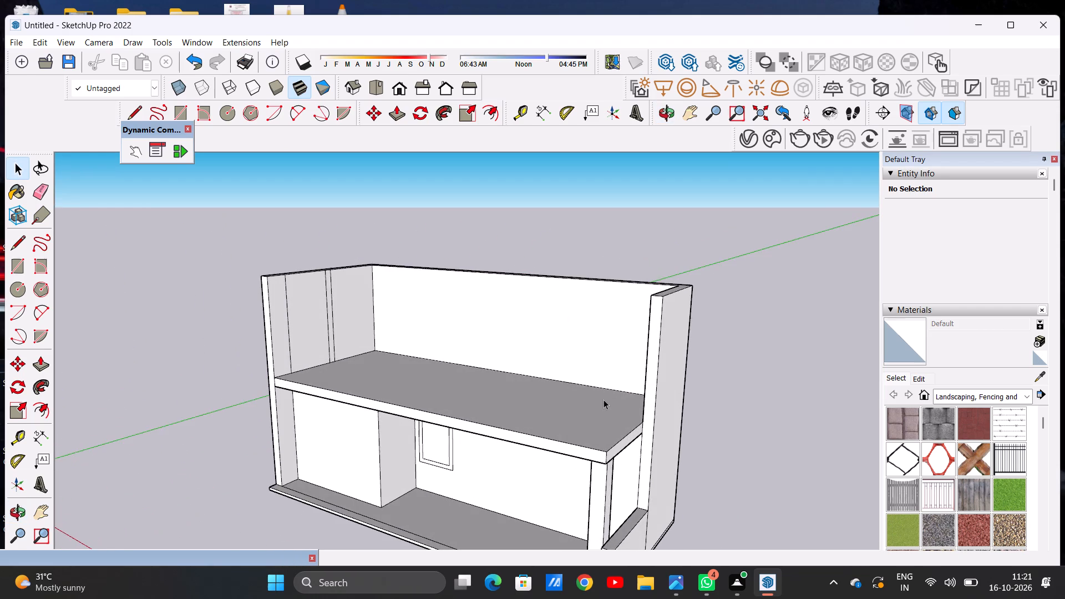
pyautogui.scroll(2, 673, 478)
pyautogui.press('l')
pyautogui.scroll(4, 648, 420)
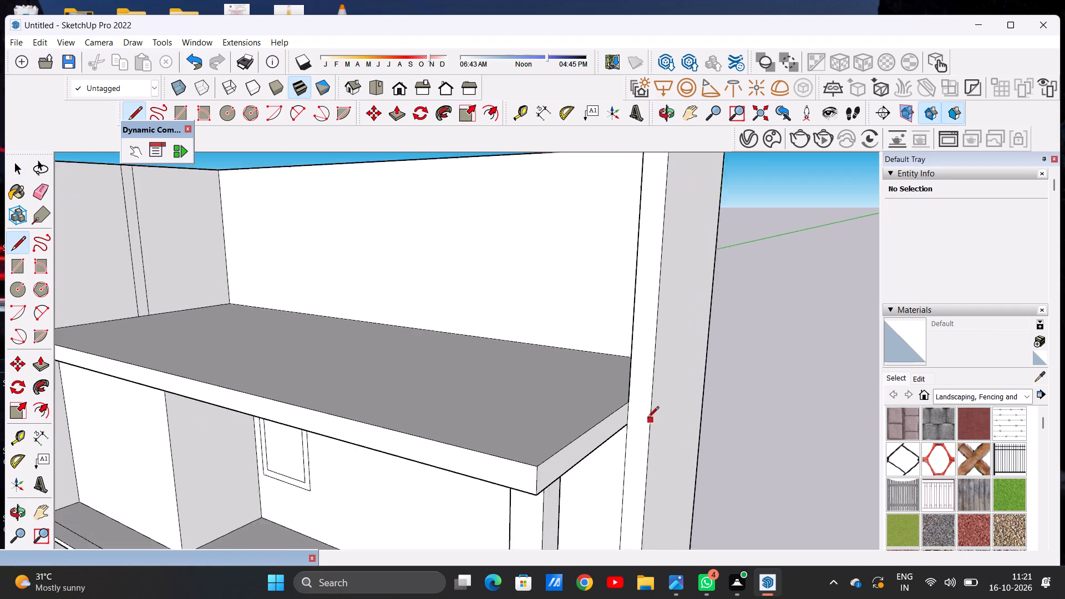
pyautogui.scroll(7, 647, 419)
pyautogui.click(615, 431)
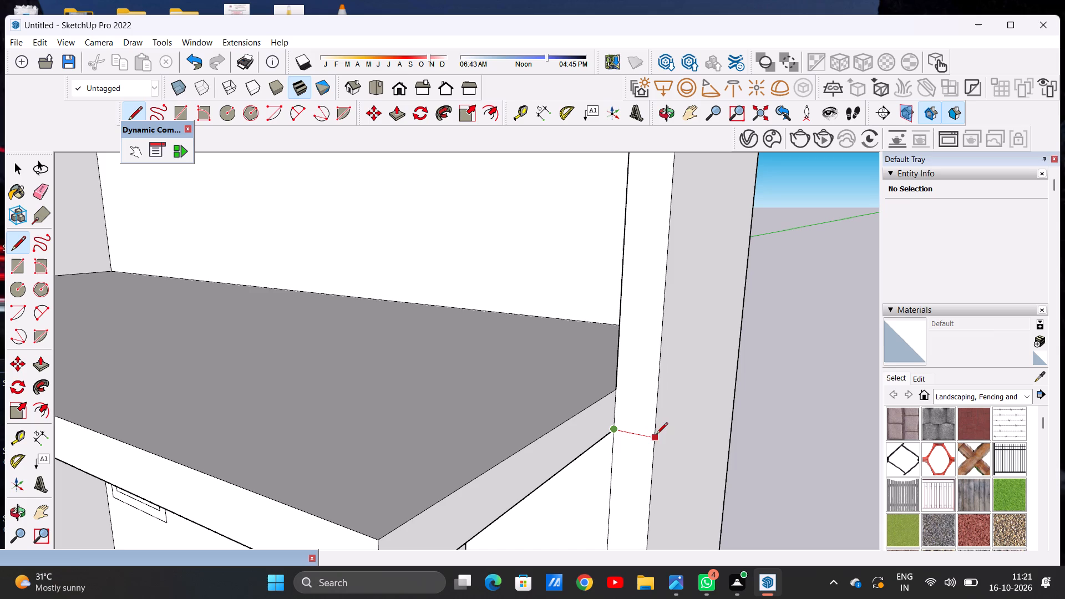
pyautogui.click(656, 435)
pyautogui.click(616, 389)
pyautogui.click(652, 402)
pyautogui.press('space')
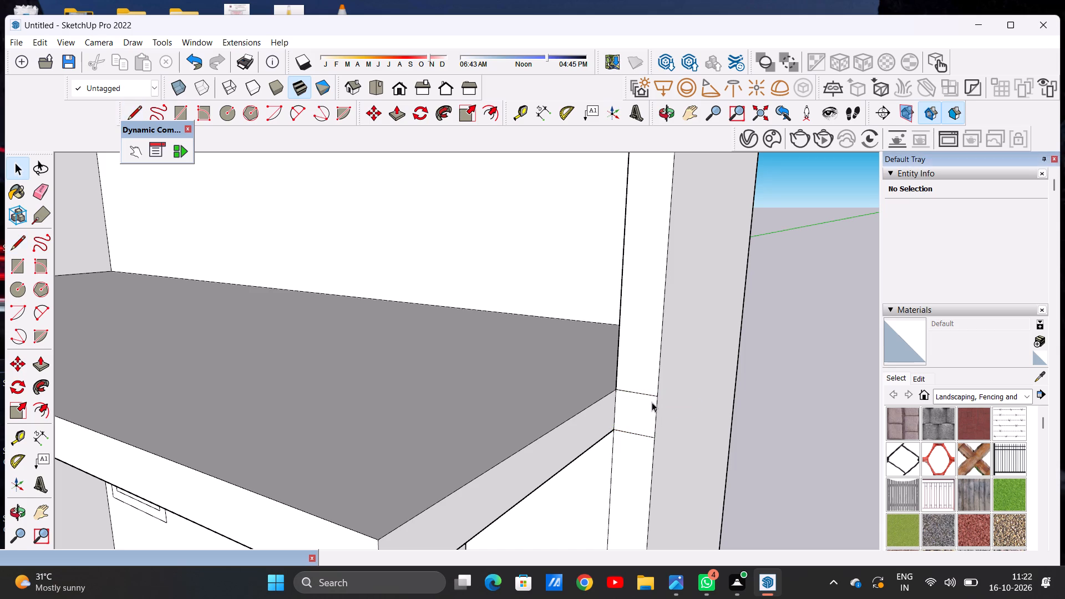
# Extrude the small face between the two lines forward along the slab's side until flush with the slab's front edge.
pyautogui.write('P')
pyautogui.scroll(-10, 643, 371)
pyautogui.scroll(7, 640, 387)
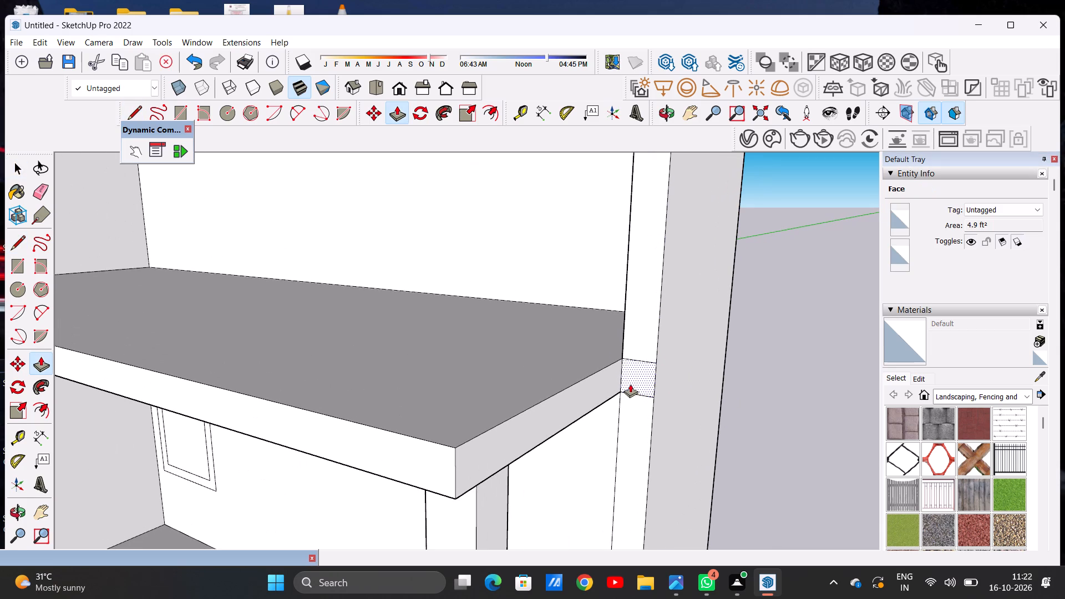
pyautogui.click(632, 369)
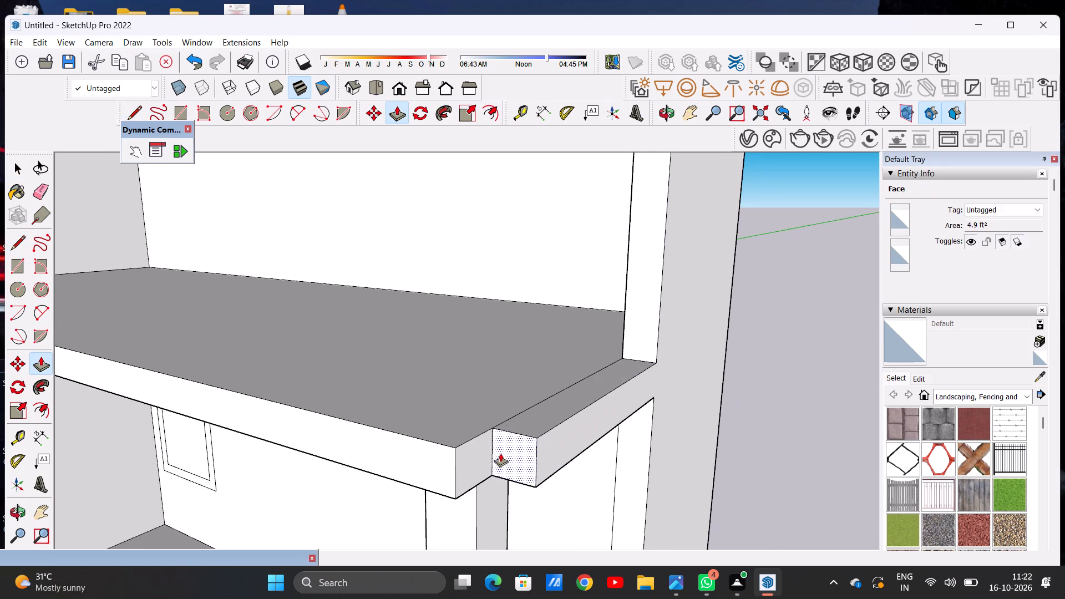
pyautogui.click(457, 451)
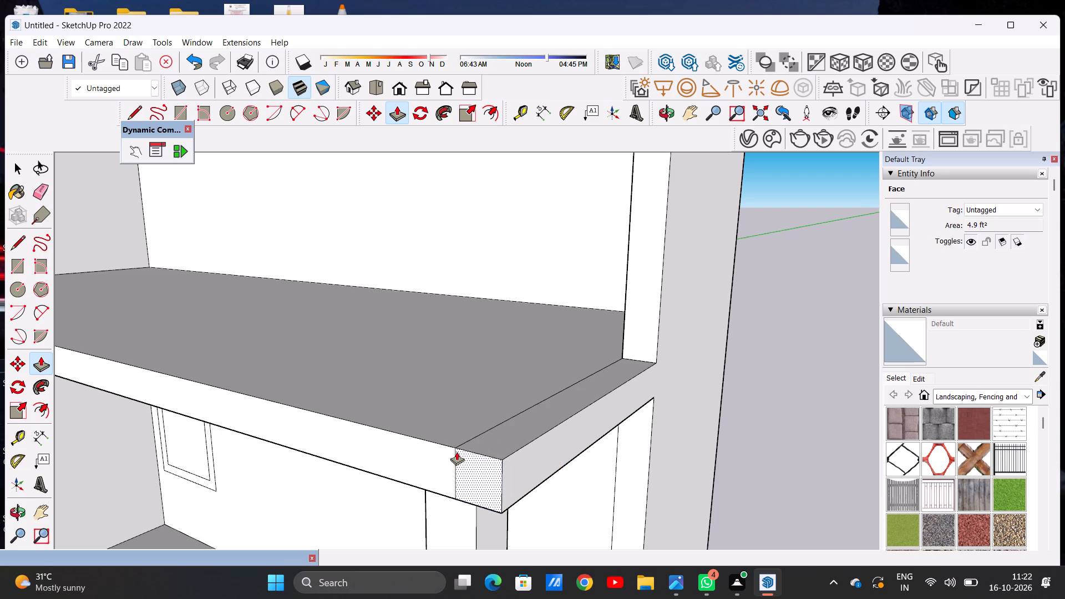
pyautogui.press('space')
# Draw a line across the slab's top near its front edge, from the long side wall to the column-side edge strip.
pyautogui.scroll(-13, 560, 430)
pyautogui.moveTo(466, 412); pyautogui.dragTo(600, 468, button='middle')
pyautogui.scroll(-6, 650, 329)
pyautogui.moveTo(595, 351); pyautogui.dragTo(616, 481, button='middle')
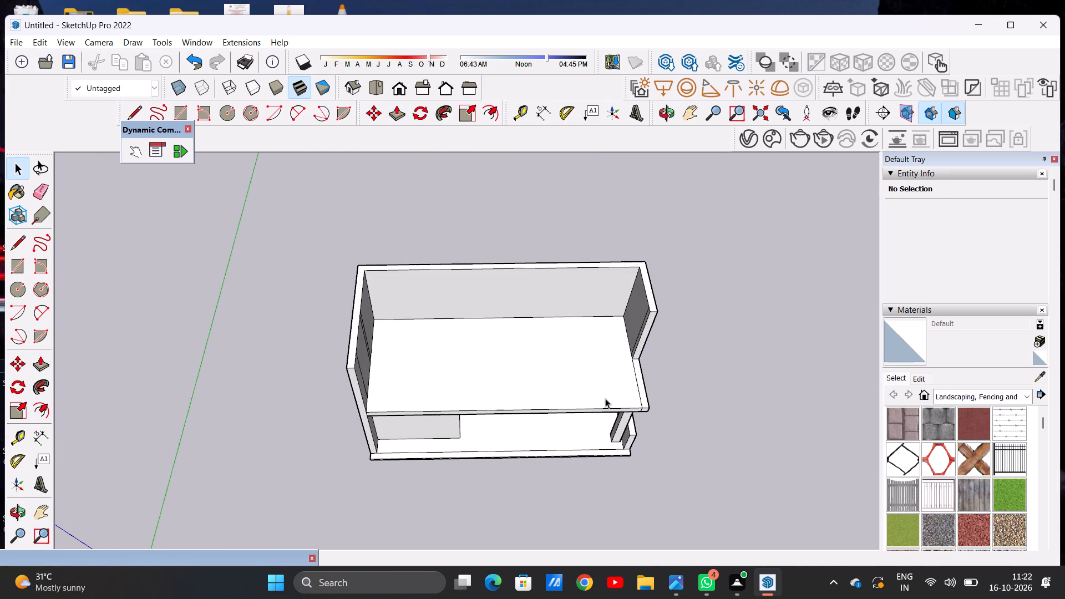
pyautogui.scroll(8, 601, 389)
pyautogui.scroll(-1, 591, 351)
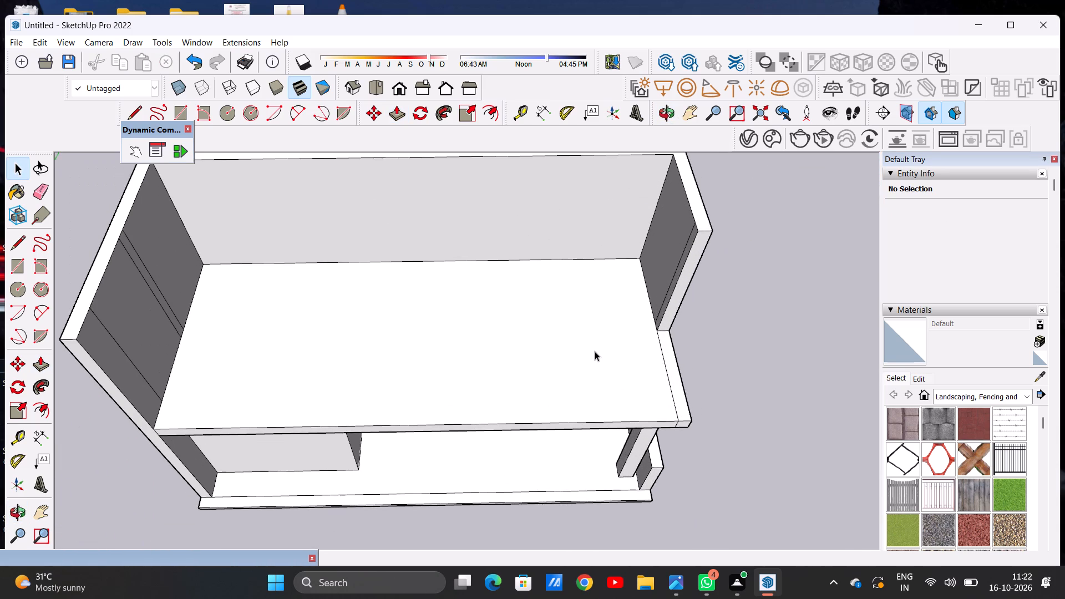
pyautogui.moveTo(512, 367); pyautogui.dragTo(510, 419, button='middle')
pyautogui.scroll(2, 510, 419)
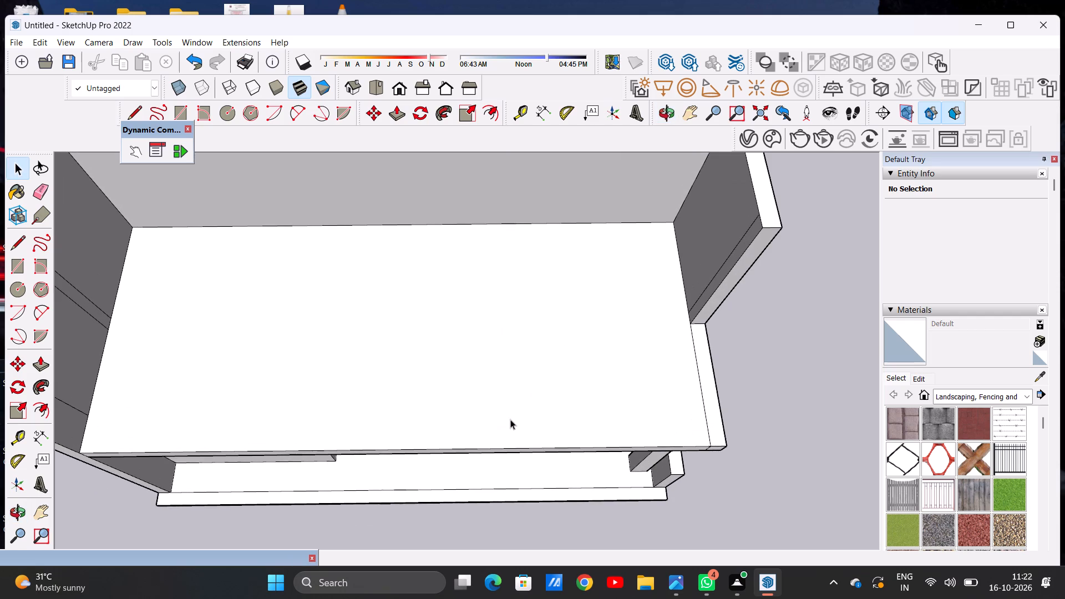
pyautogui.press('l')
pyautogui.scroll(7, 119, 418)
pyautogui.scroll(-6, 331, 405)
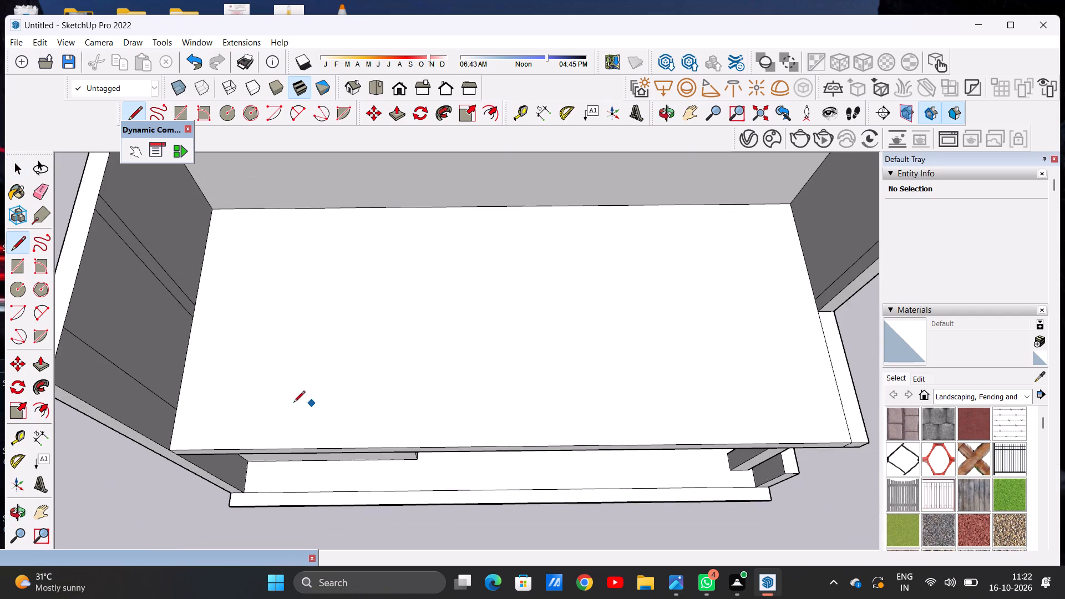
pyautogui.scroll(4, 166, 415)
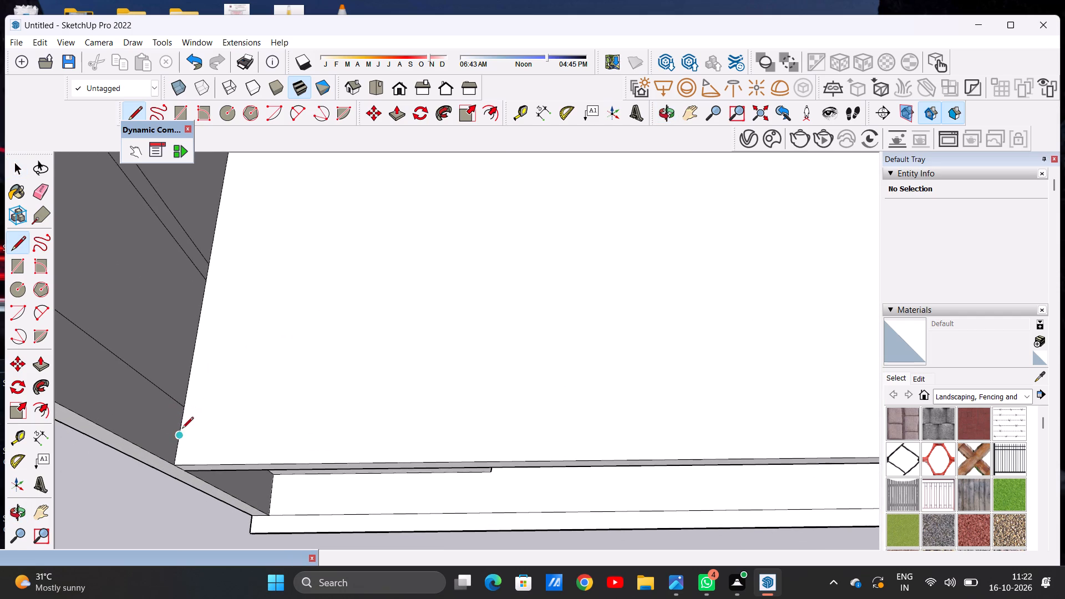
pyautogui.click(185, 420)
pyautogui.scroll(-13, 372, 417)
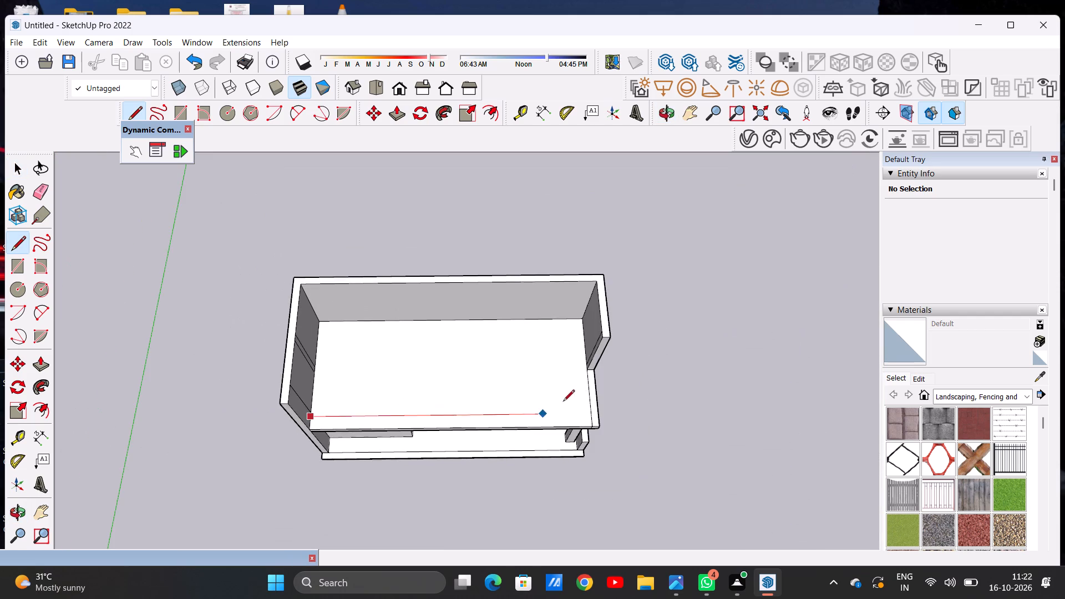
pyautogui.scroll(1, 606, 404)
pyautogui.scroll(-1, 606, 404)
pyautogui.scroll(9, 606, 404)
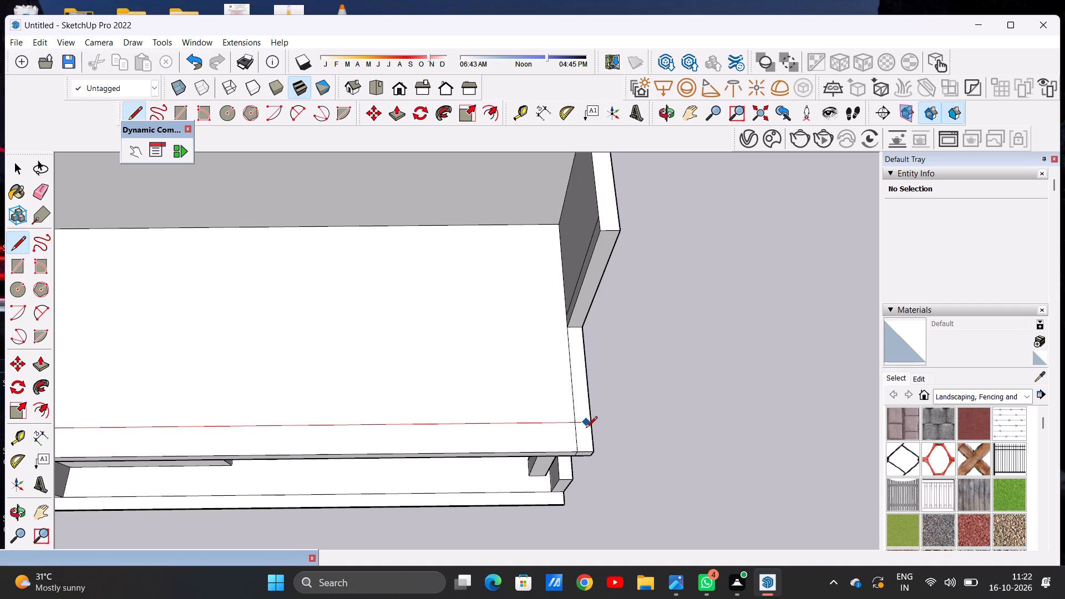
pyautogui.click(574, 424)
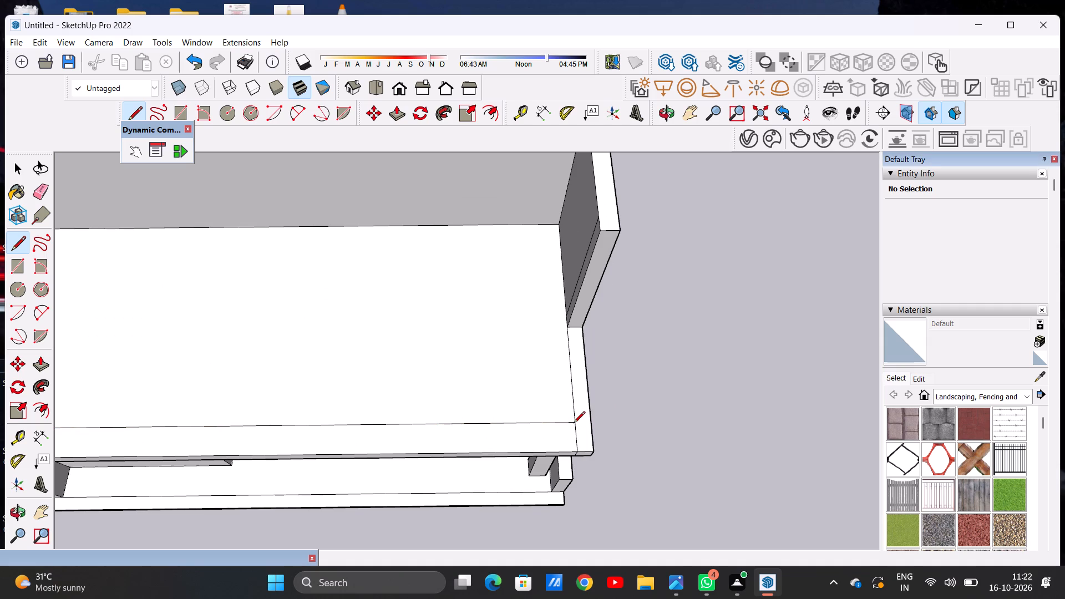
pyautogui.press('space')
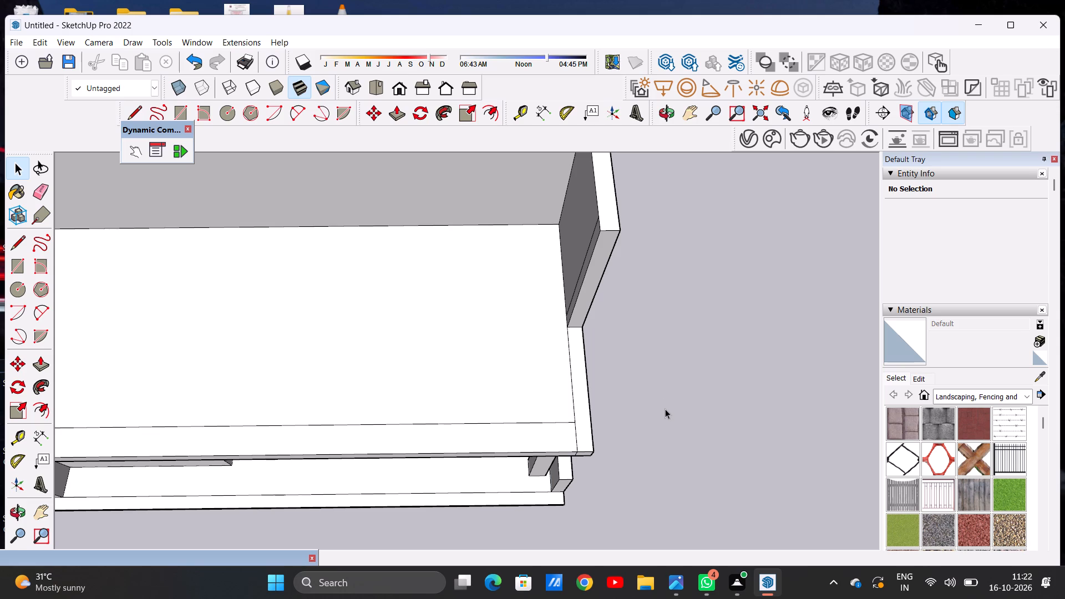
# Draw a line across the slab's top from the rear of the two close marks on the long side wall to the column-side wall.
pyautogui.scroll(-4, 635, 412)
pyautogui.scroll(-20, 519, 423)
pyautogui.scroll(-2, 519, 423)
pyautogui.scroll(7, 483, 417)
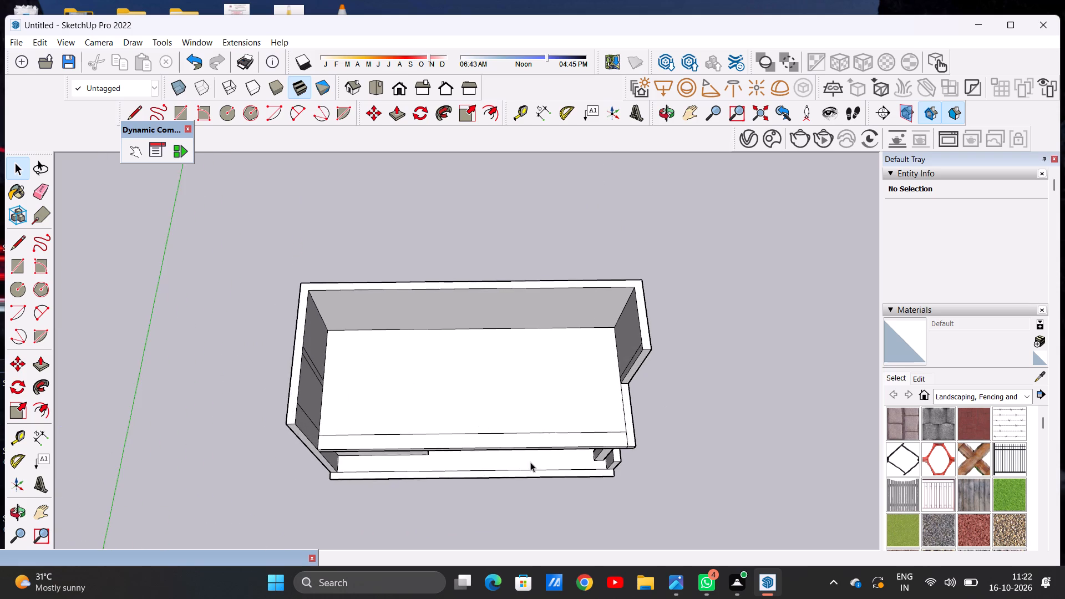
pyautogui.moveTo(530, 462); pyautogui.dragTo(480, 390, button='middle')
pyautogui.scroll(4, 551, 378)
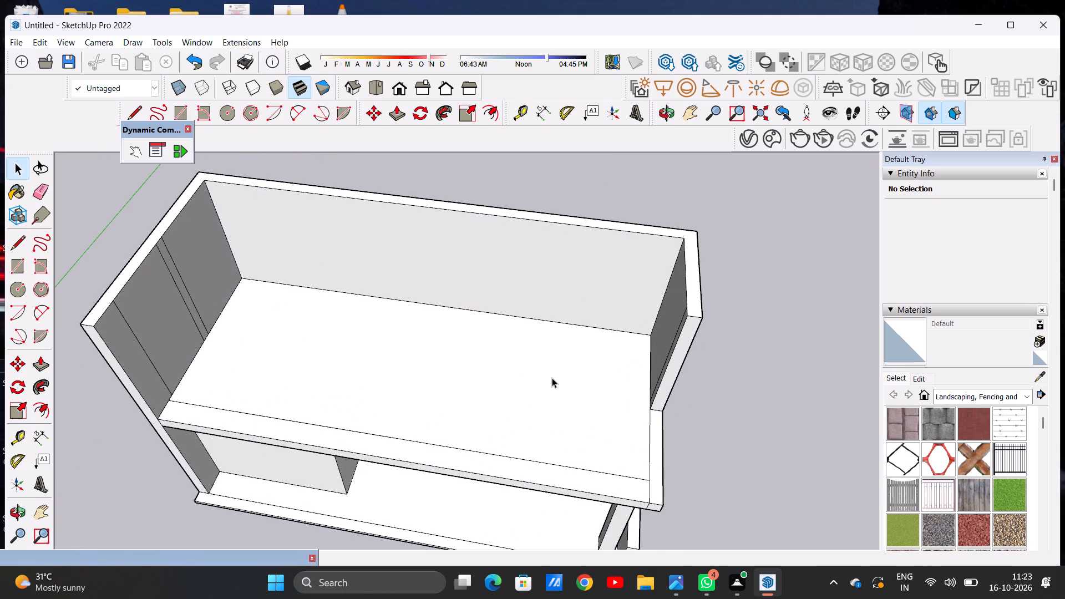
pyautogui.scroll(-4, 551, 380)
pyautogui.moveTo(416, 378); pyautogui.dragTo(450, 400, button='middle')
pyautogui.scroll(7, 328, 371)
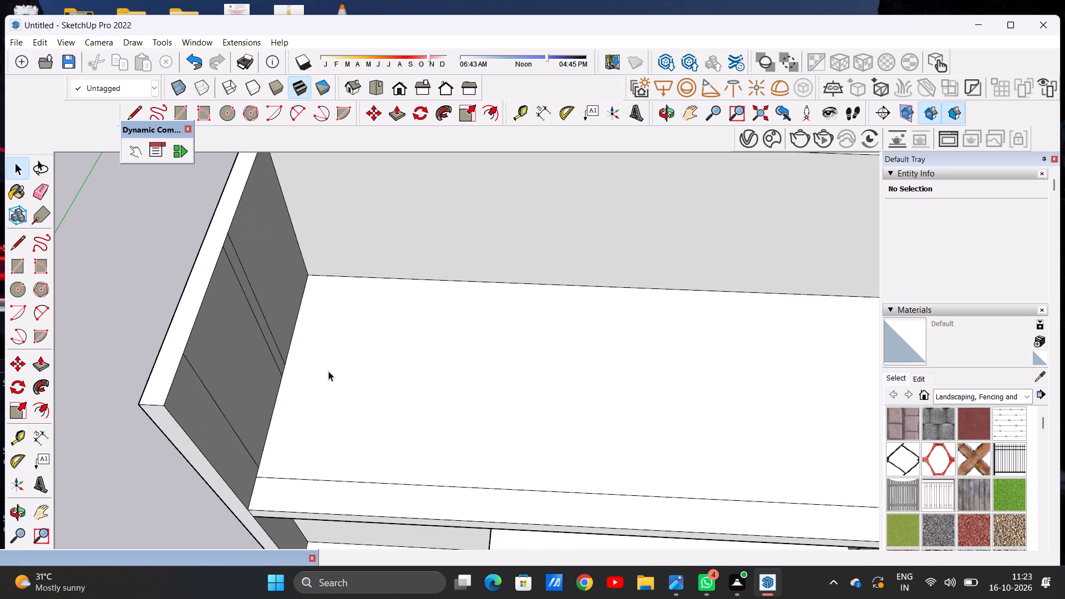
pyautogui.press('l')
pyautogui.scroll(7, 326, 370)
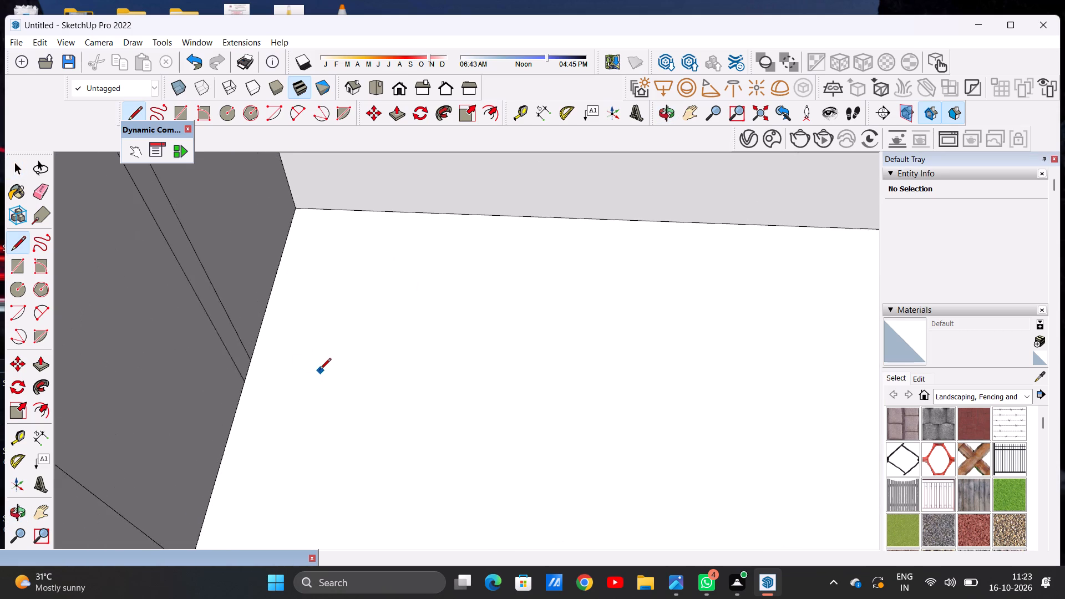
pyautogui.scroll(4, 319, 370)
pyautogui.click(221, 351)
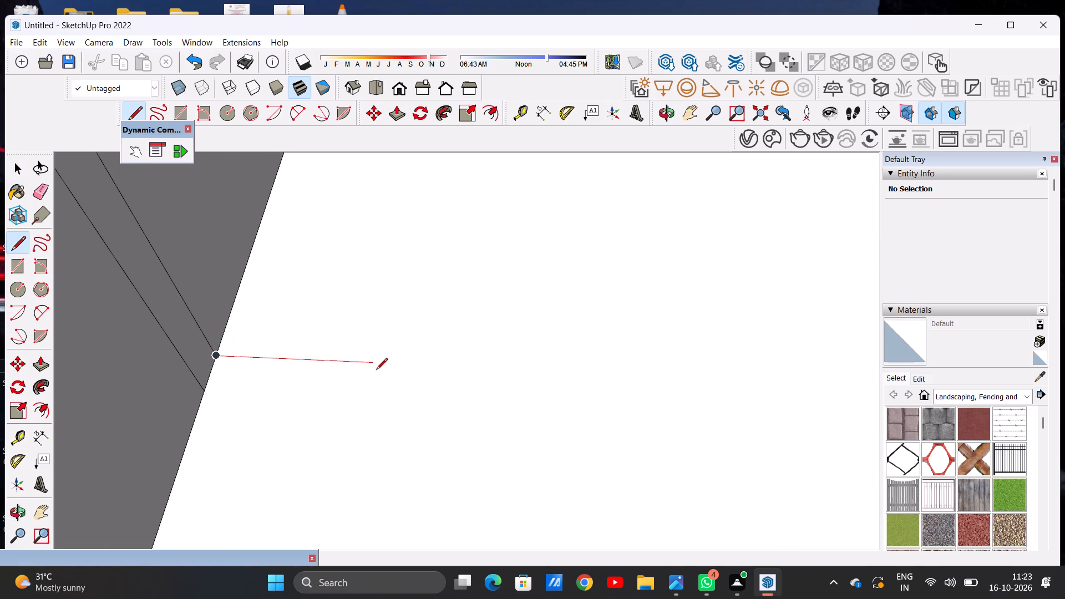
pyautogui.scroll(-20, 376, 370)
pyautogui.scroll(-1, 637, 375)
pyautogui.scroll(7, 637, 375)
pyautogui.scroll(-1, 637, 375)
pyautogui.scroll(7, 637, 375)
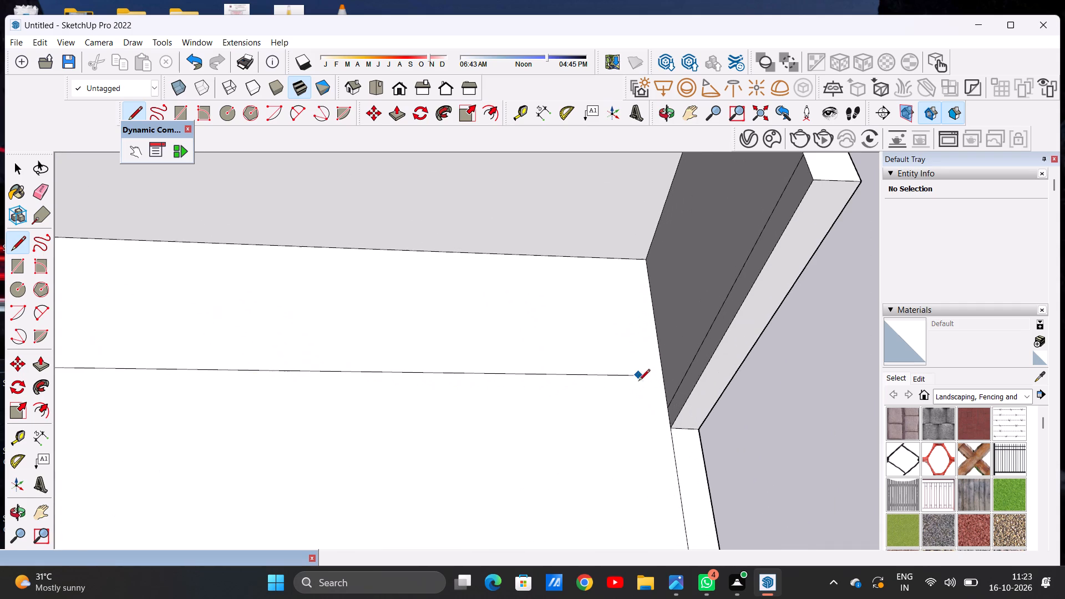
pyautogui.click(672, 404)
# Draw a second line just in front, from the column-side wall's front inner corner to the front mark on the opposite wall.
pyautogui.click(671, 421)
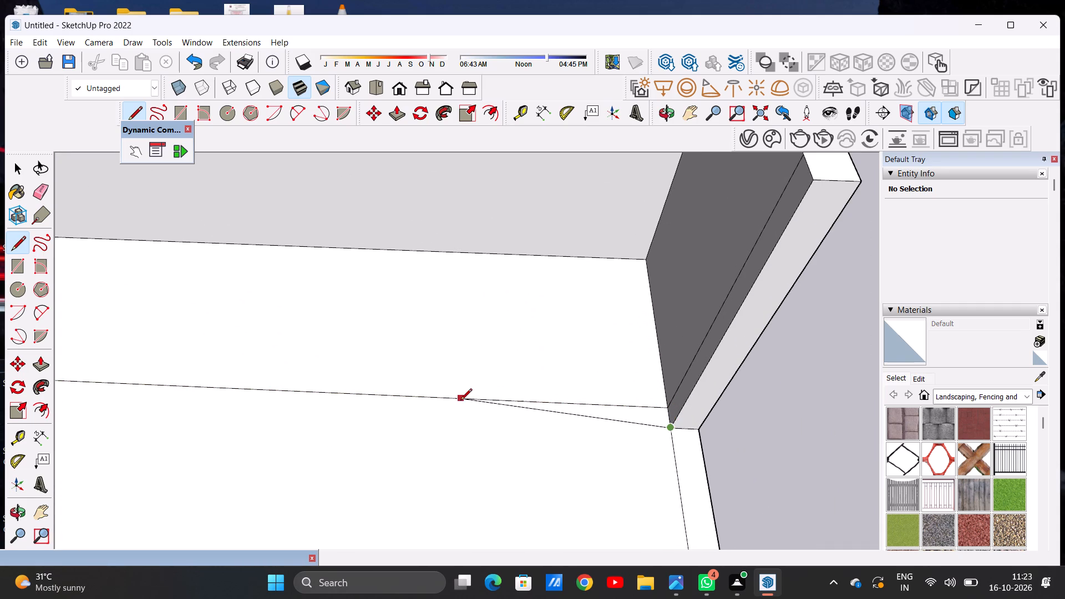
pyautogui.scroll(-14, 560, 417)
pyautogui.scroll(19, 307, 408)
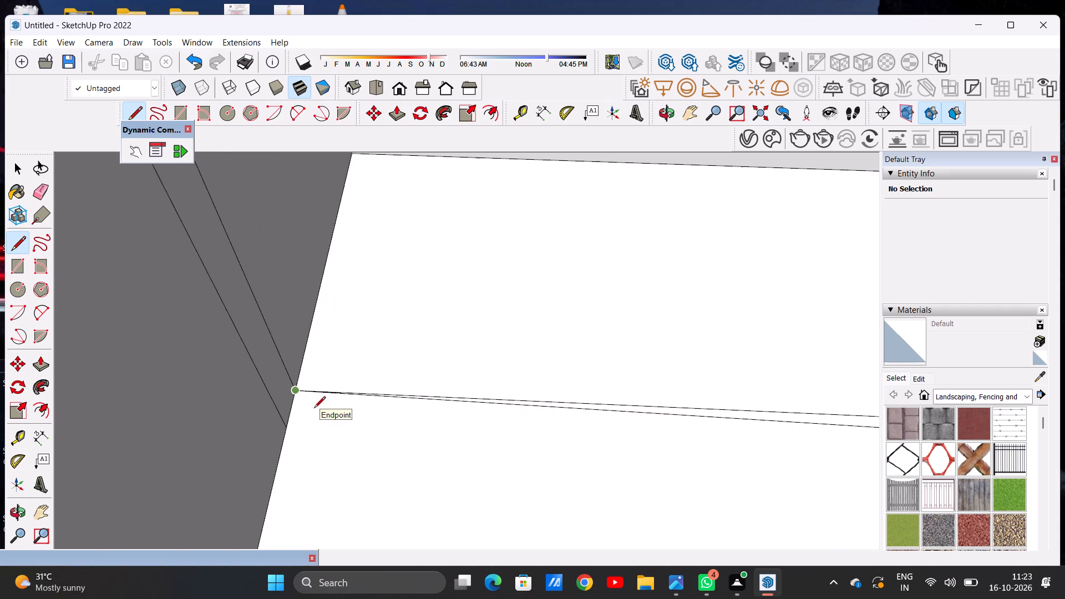
pyautogui.click(285, 421)
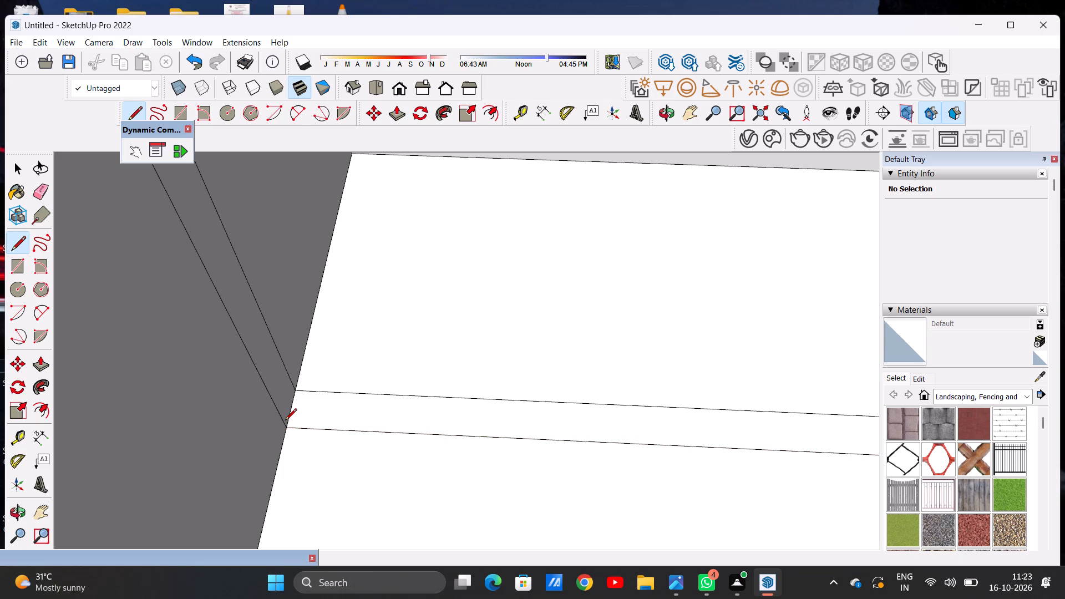
pyautogui.press('space')
# Examine the strips marked on the slab and the upper-storey walls from above and from the front.
pyautogui.scroll(13, 293, 433)
pyautogui.scroll(-11, 303, 456)
pyautogui.scroll(1, 382, 440)
pyautogui.scroll(-7, 379, 441)
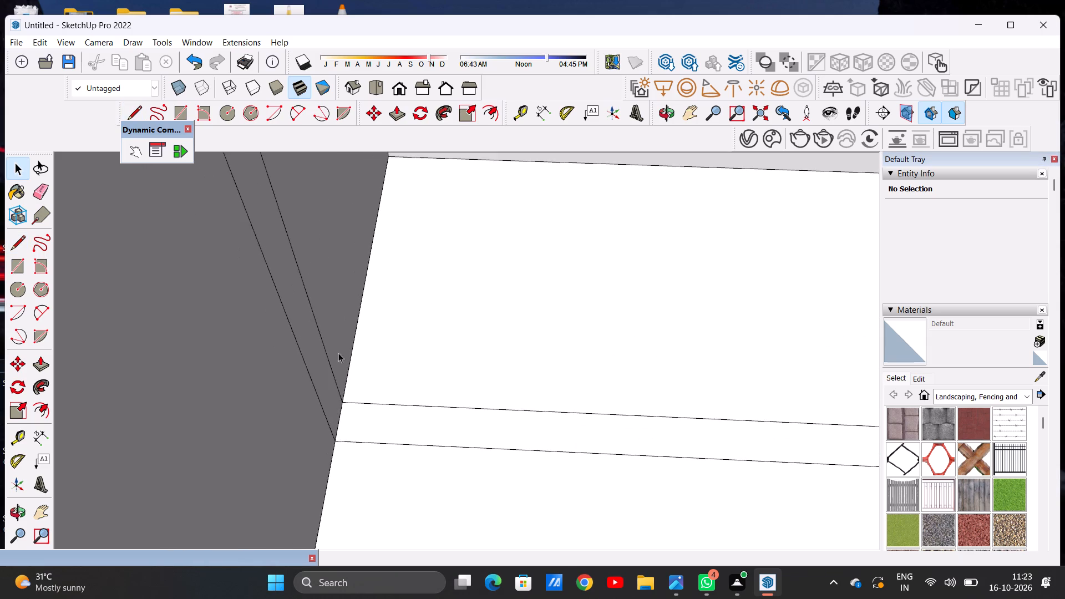
pyautogui.scroll(-17, 383, 376)
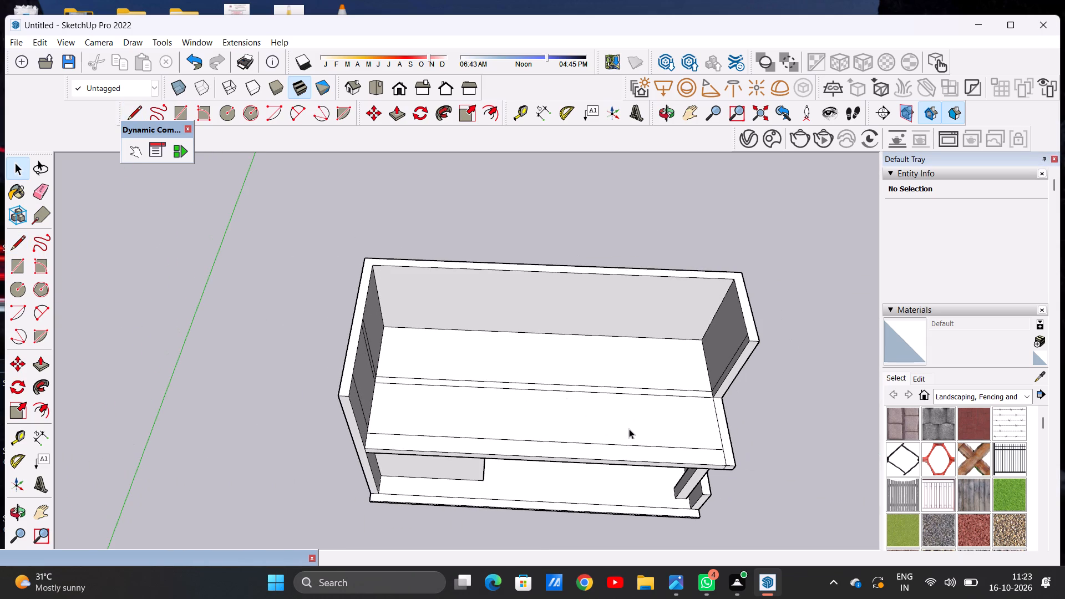
pyautogui.moveTo(633, 433); pyautogui.dragTo(626, 392, button='middle')
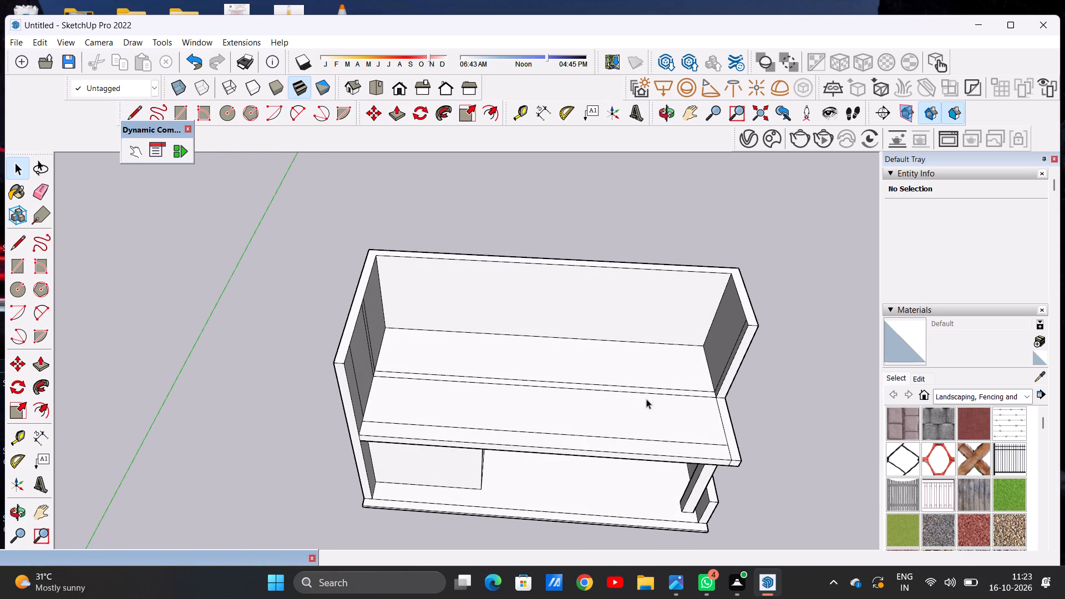
pyautogui.scroll(5, 716, 387)
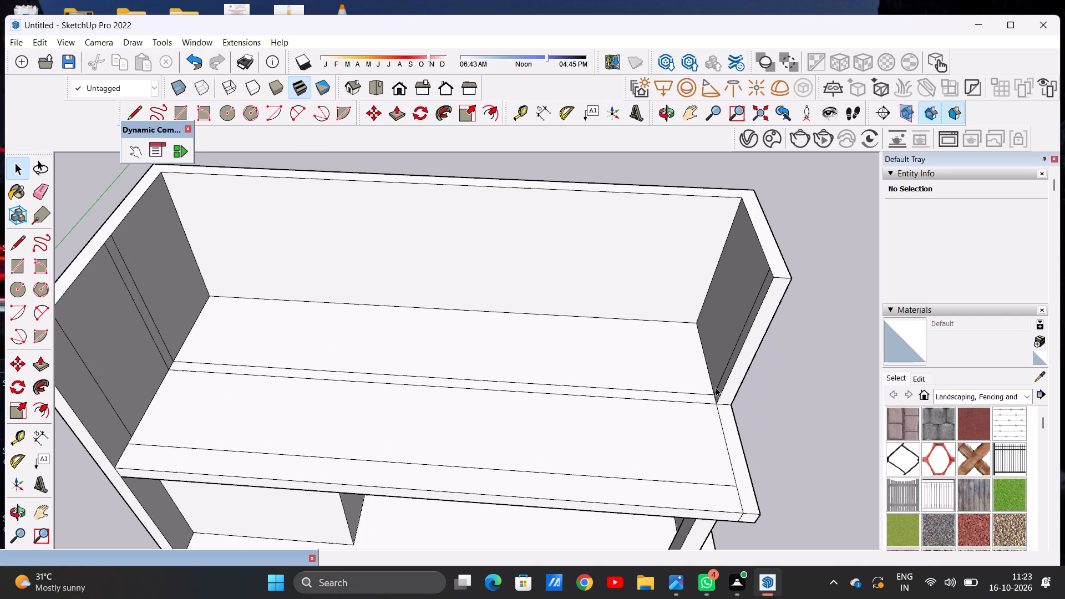
pyautogui.scroll(-11, 724, 389)
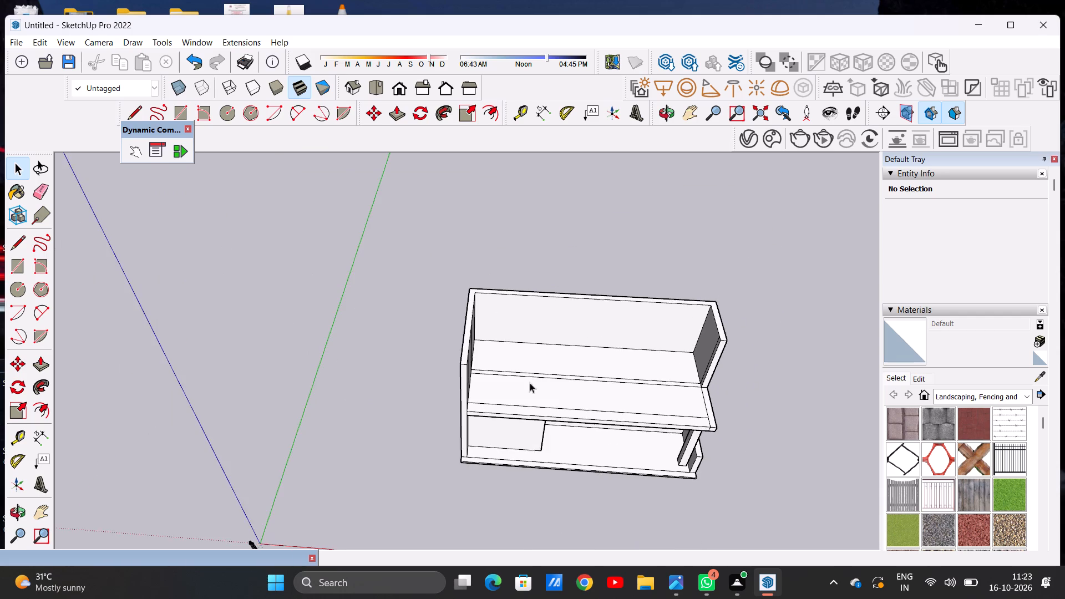
pyautogui.moveTo(530, 420); pyautogui.dragTo(537, 316, button='middle')
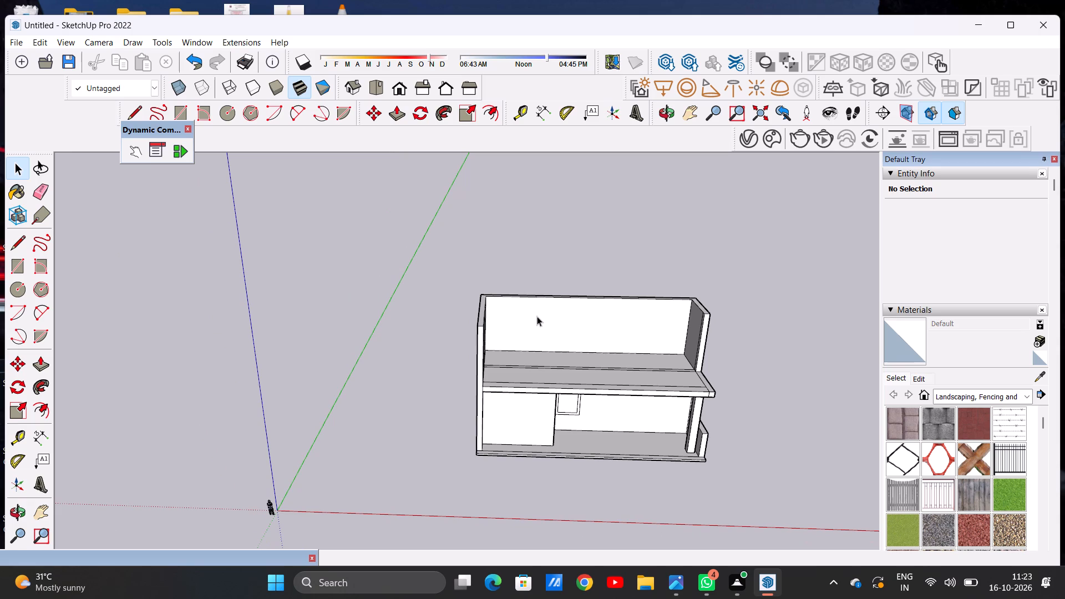
pyautogui.scroll(13, 567, 399)
pyautogui.scroll(-1, 544, 395)
pyautogui.scroll(12, 544, 395)
pyautogui.moveTo(476, 324); pyautogui.dragTo(490, 435, button='middle')
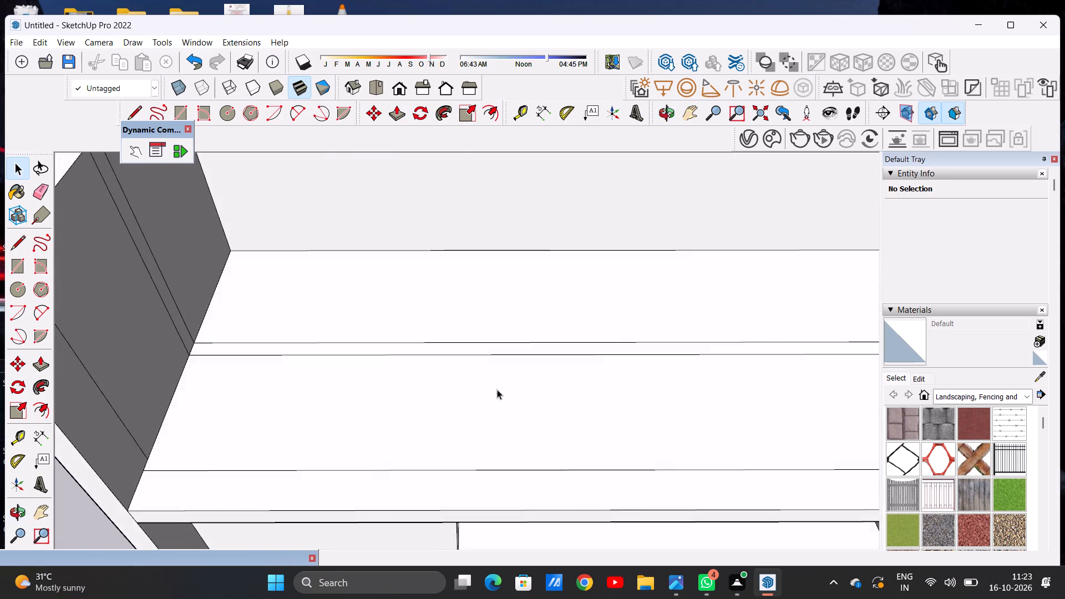
pyautogui.scroll(-7, 507, 370)
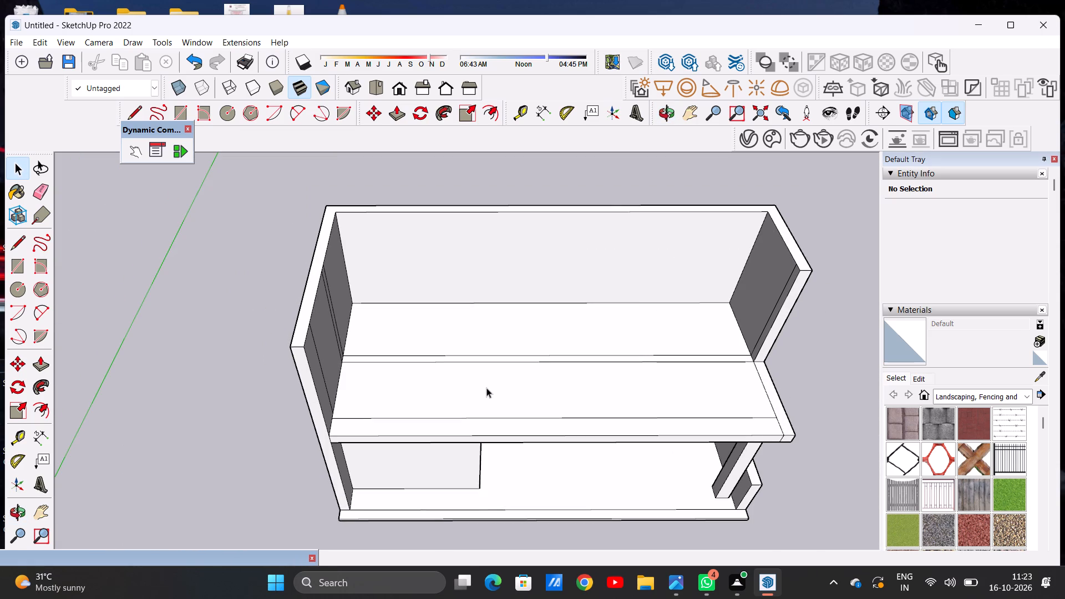
pyautogui.scroll(-2, 490, 416)
pyautogui.moveTo(481, 441); pyautogui.dragTo(480, 388, button='middle')
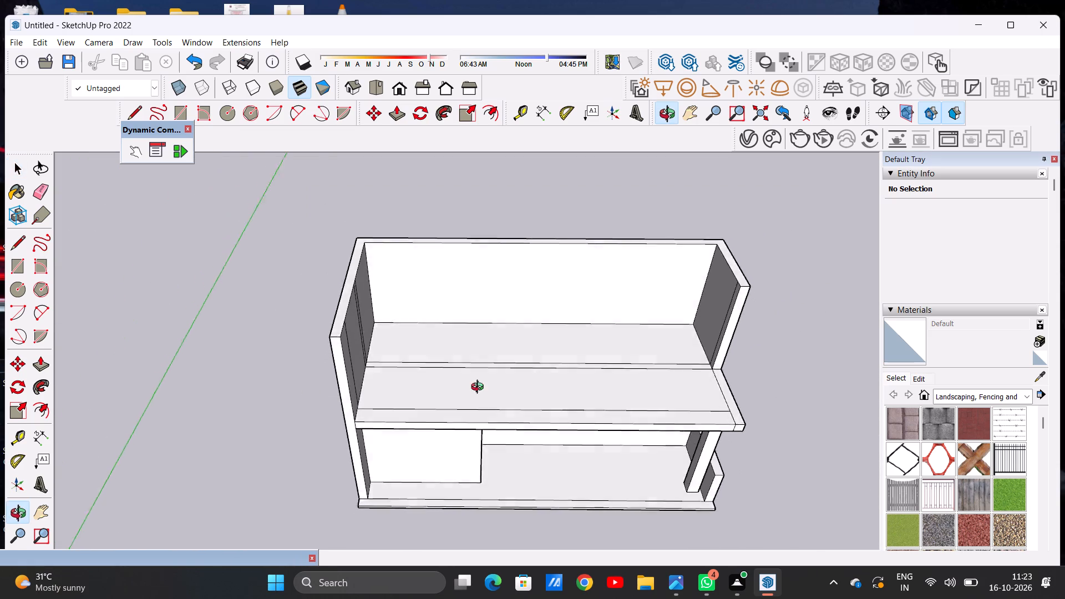
pyautogui.moveTo(480, 388); pyautogui.dragTo(484, 317, button='middle')
pyautogui.scroll(5, 481, 393)
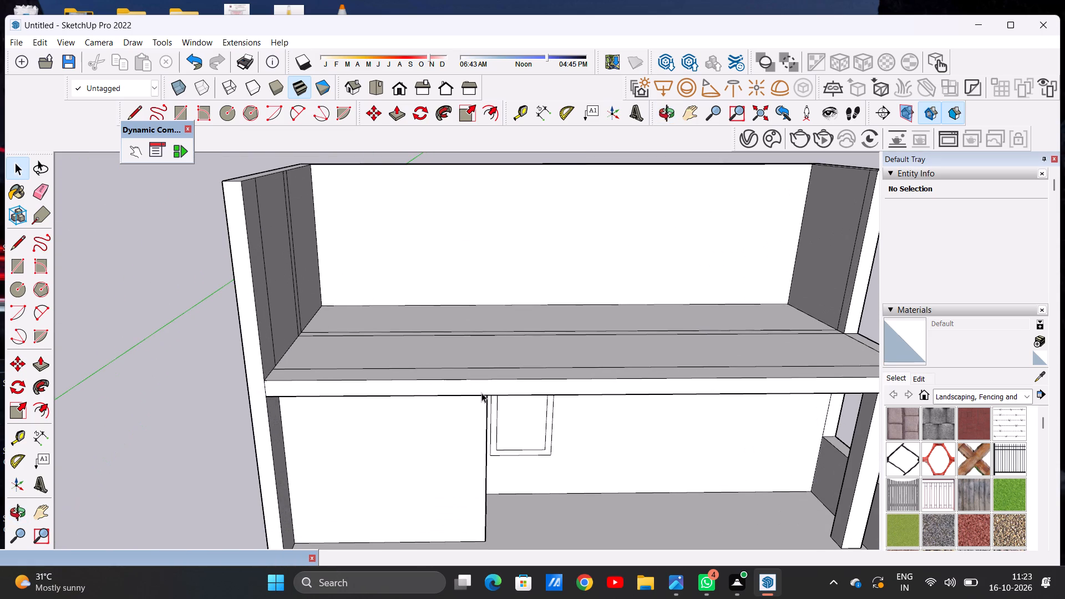
pyautogui.scroll(-3, 499, 389)
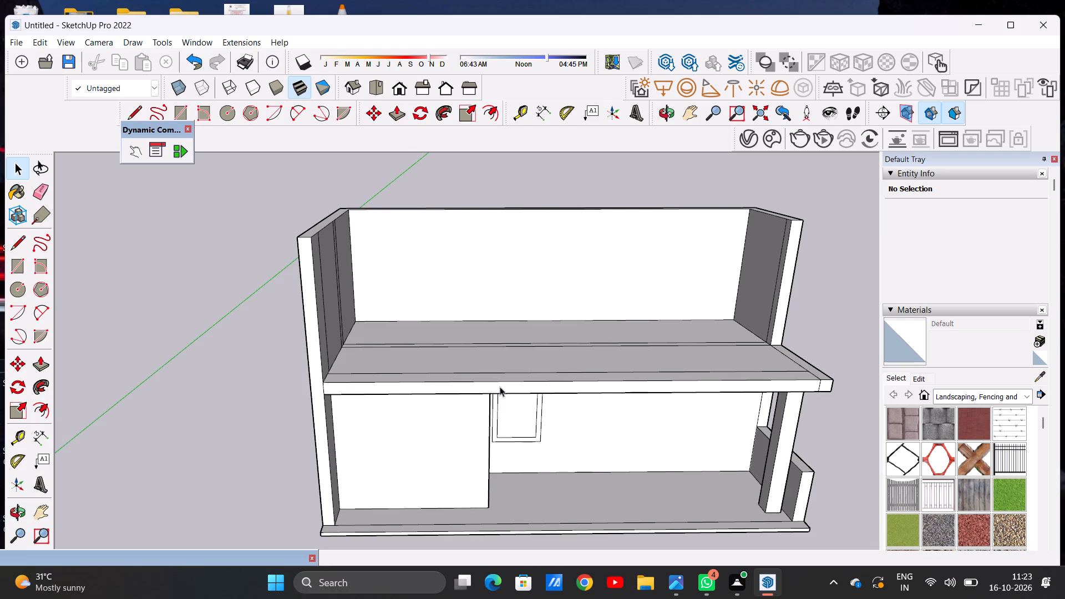
# Push the slab's front face back to the line drawn near the front edge, leaving the column-side edge strip projecting.
pyautogui.moveTo(497, 392); pyautogui.dragTo(424, 348, button='middle')
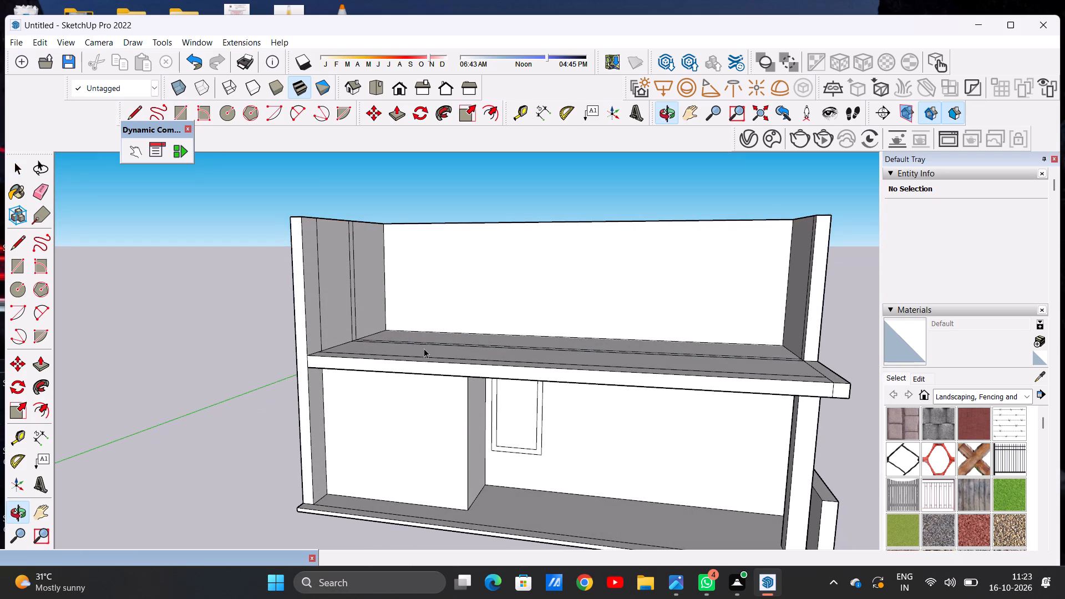
pyautogui.scroll(5, 422, 372)
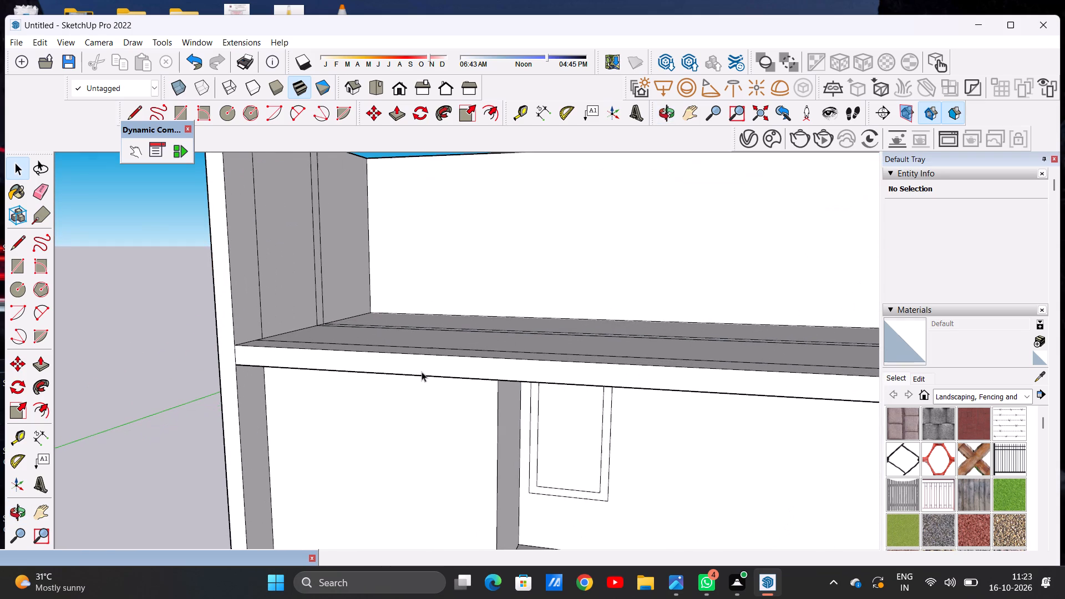
pyautogui.press('p')
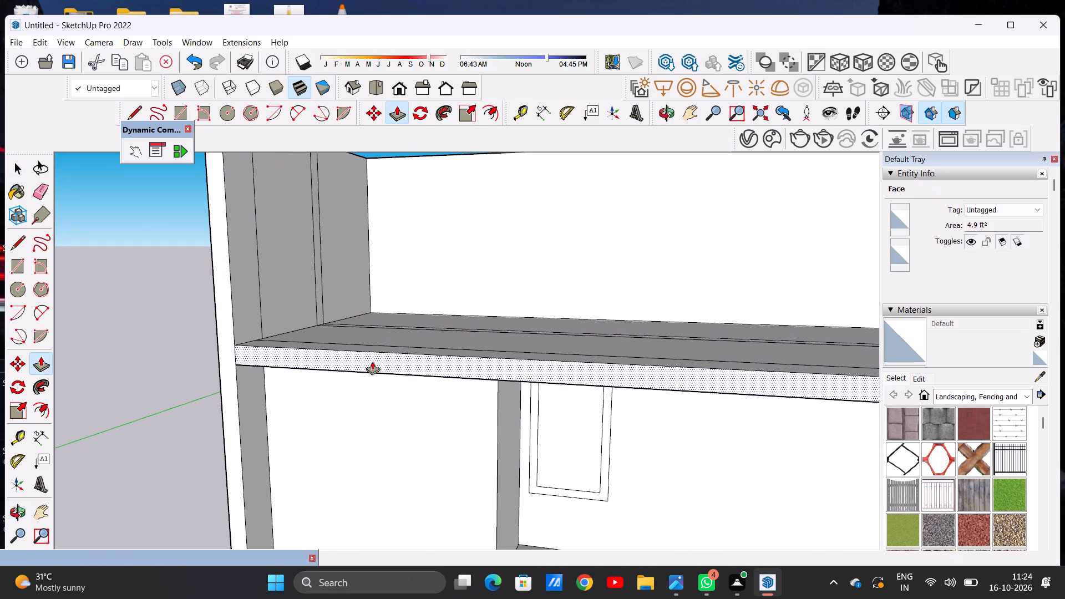
pyautogui.click(372, 361)
pyautogui.click(495, 376)
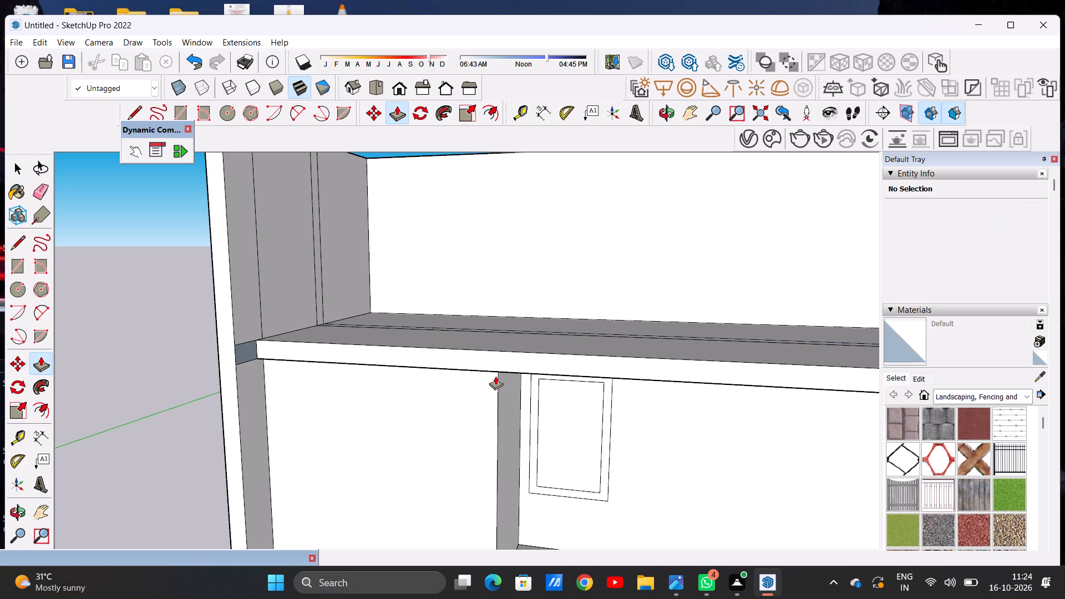
pyautogui.press('space')
pyautogui.scroll(-2, 440, 384)
pyautogui.scroll(1, 439, 388)
pyautogui.scroll(-11, 439, 388)
pyautogui.moveTo(443, 404); pyautogui.dragTo(487, 419, button='middle')
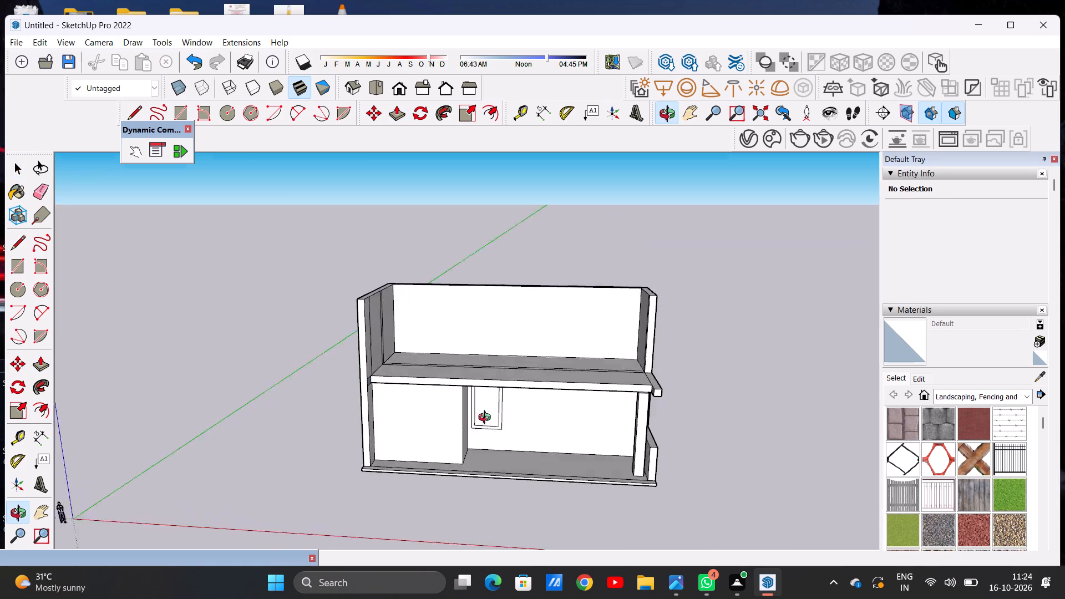
# Push the projecting column-side edge strip's front end back flush with the slab's front face.
pyautogui.moveTo(487, 419); pyautogui.dragTo(535, 459, button='middle')
pyautogui.scroll(1, 614, 393)
pyautogui.scroll(-1, 614, 392)
pyautogui.scroll(3, 615, 392)
pyautogui.moveTo(641, 387); pyautogui.dragTo(539, 411, button='middle')
pyautogui.scroll(1, 641, 387)
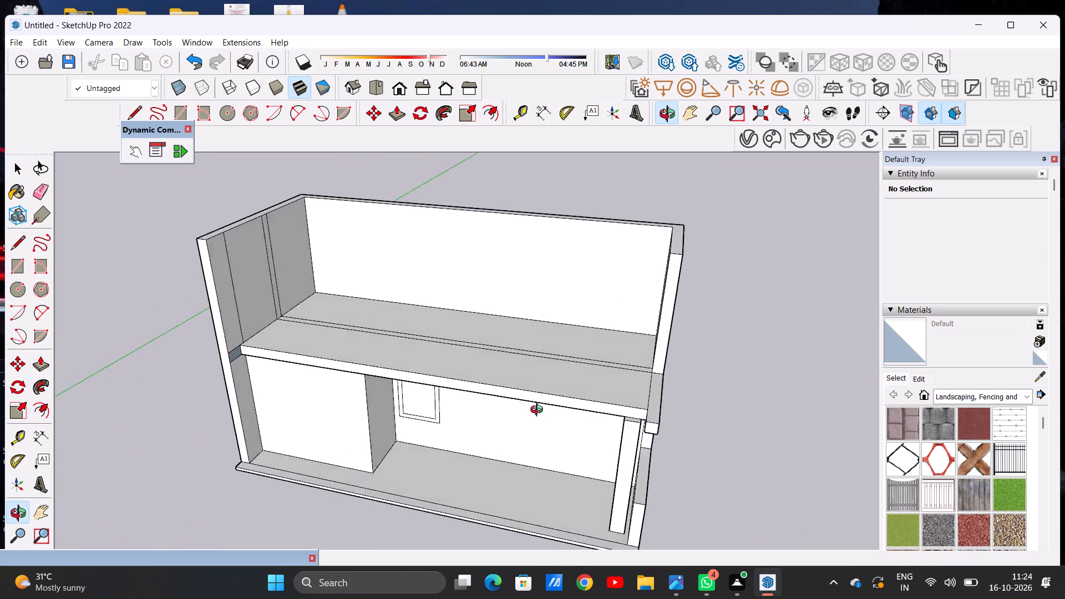
pyautogui.moveTo(539, 411); pyautogui.dragTo(447, 412, button='middle')
pyautogui.scroll(8, 583, 443)
pyautogui.scroll(-8, 613, 399)
pyautogui.moveTo(587, 454); pyautogui.dragTo(624, 435, button='middle')
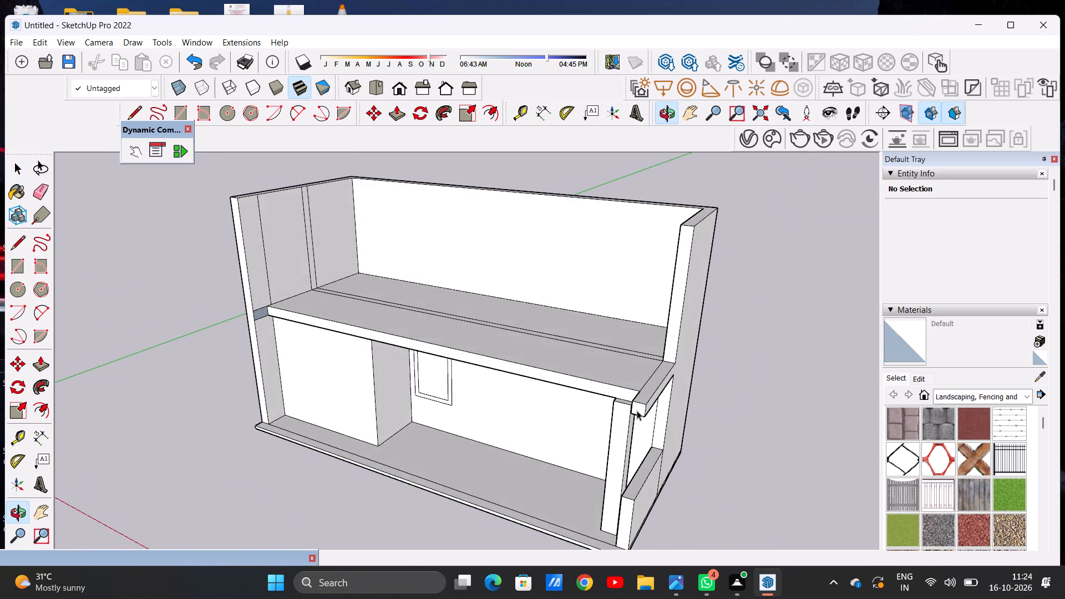
pyautogui.scroll(12, 637, 410)
pyautogui.press('p')
pyautogui.moveTo(567, 414); pyautogui.dragTo(597, 418, button='middle')
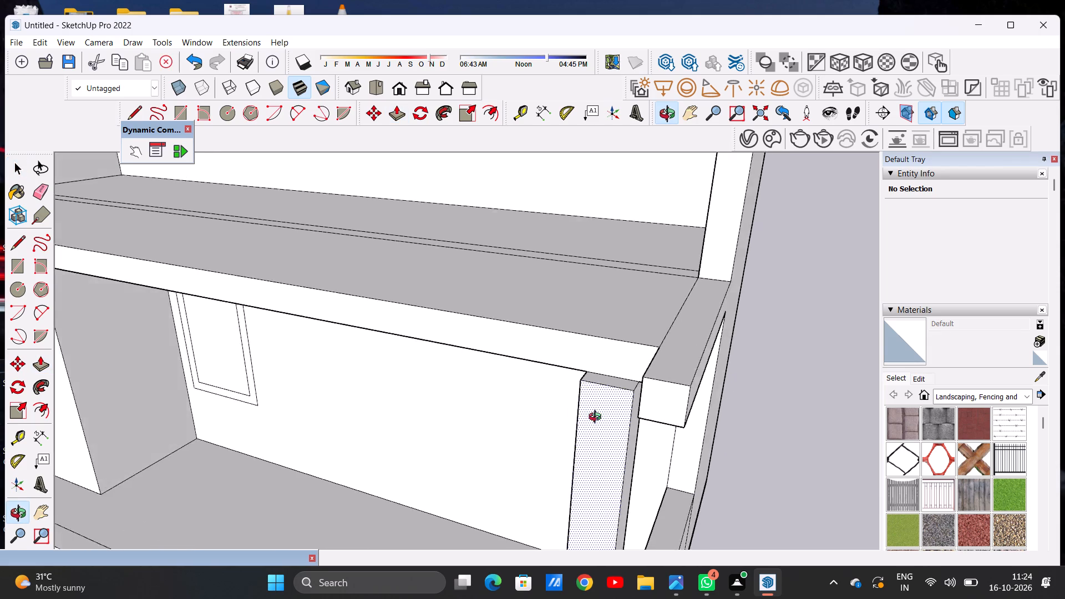
pyautogui.moveTo(597, 418); pyautogui.dragTo(739, 440, button='middle')
pyautogui.scroll(9, 742, 340)
pyautogui.click(742, 340)
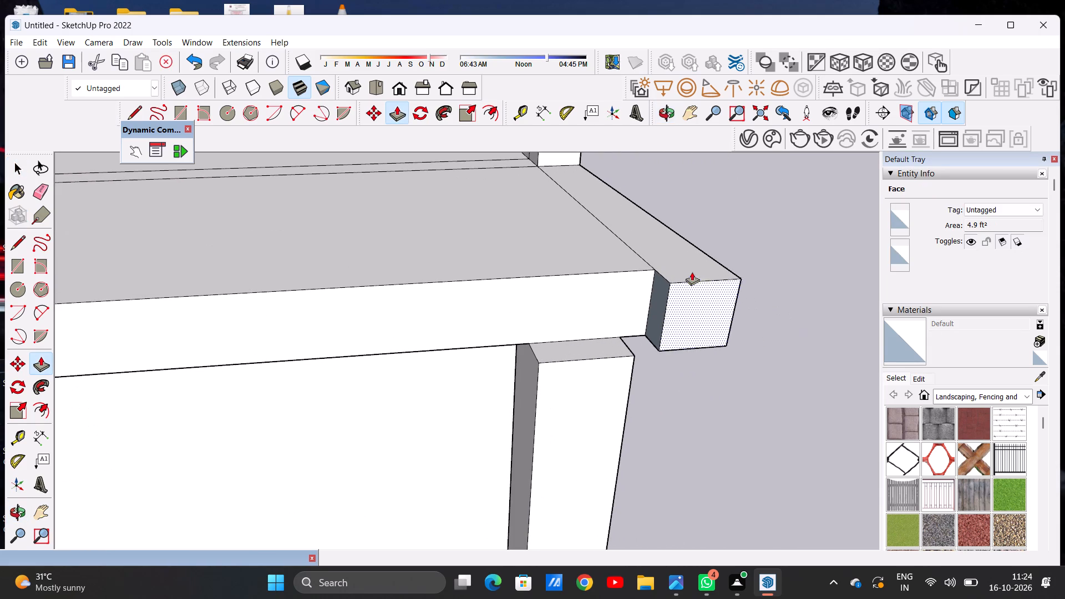
pyautogui.click(648, 272)
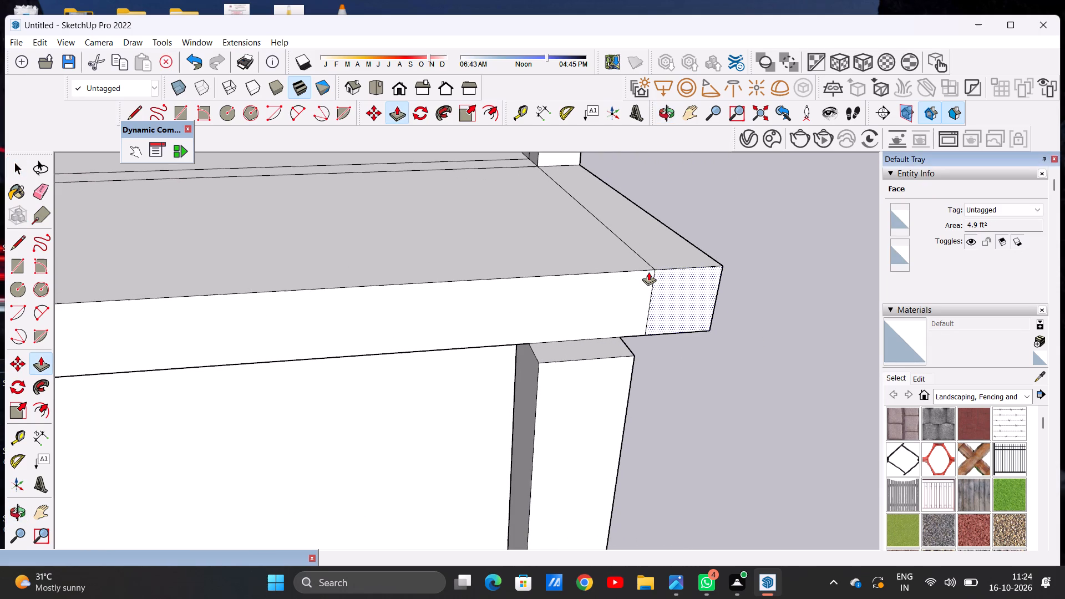
pyautogui.press('space')
# Push the front end face of the side wall opposite the column back flush with the slab's front corner.
pyautogui.scroll(-20, 605, 268)
pyautogui.scroll(-1, 605, 268)
pyautogui.moveTo(579, 353); pyautogui.dragTo(524, 255, button='middle')
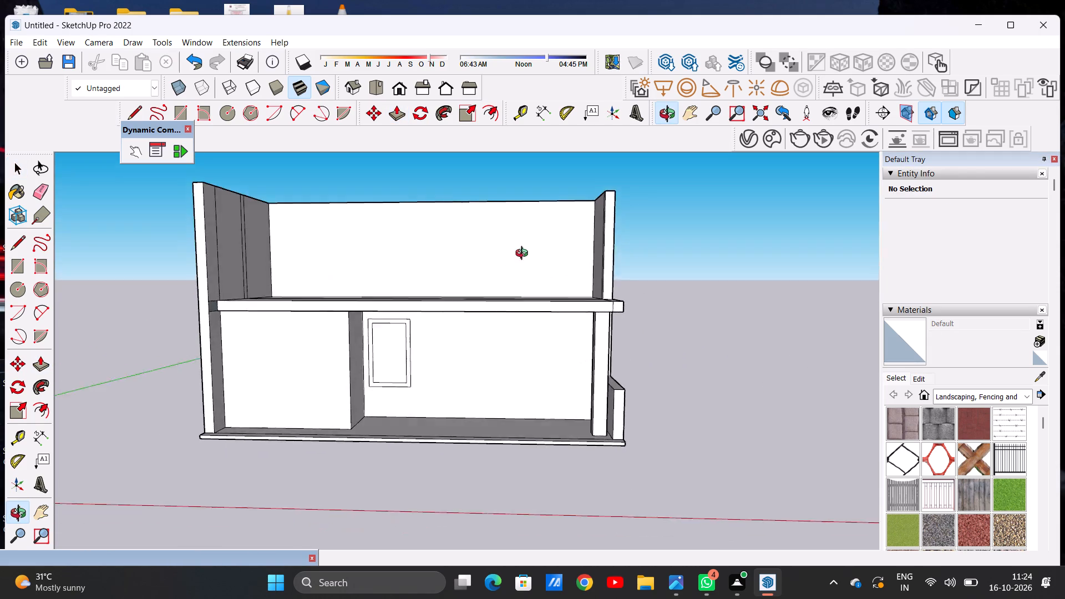
pyautogui.moveTo(524, 255); pyautogui.dragTo(569, 271, button='middle')
pyautogui.scroll(7, 207, 299)
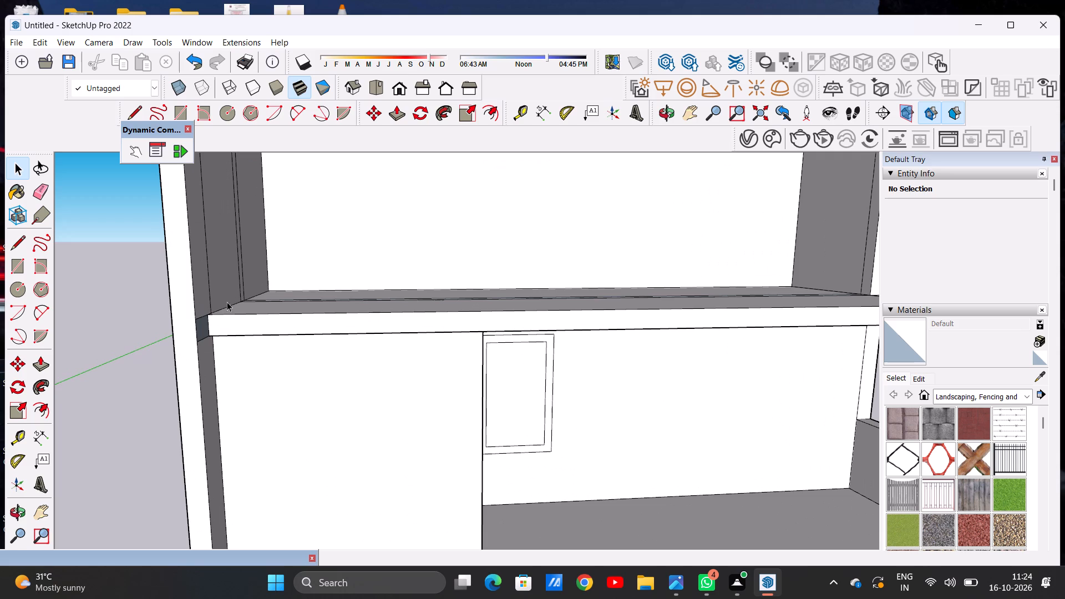
pyautogui.scroll(-7, 317, 320)
pyautogui.moveTo(239, 373); pyautogui.dragTo(205, 461, button='middle')
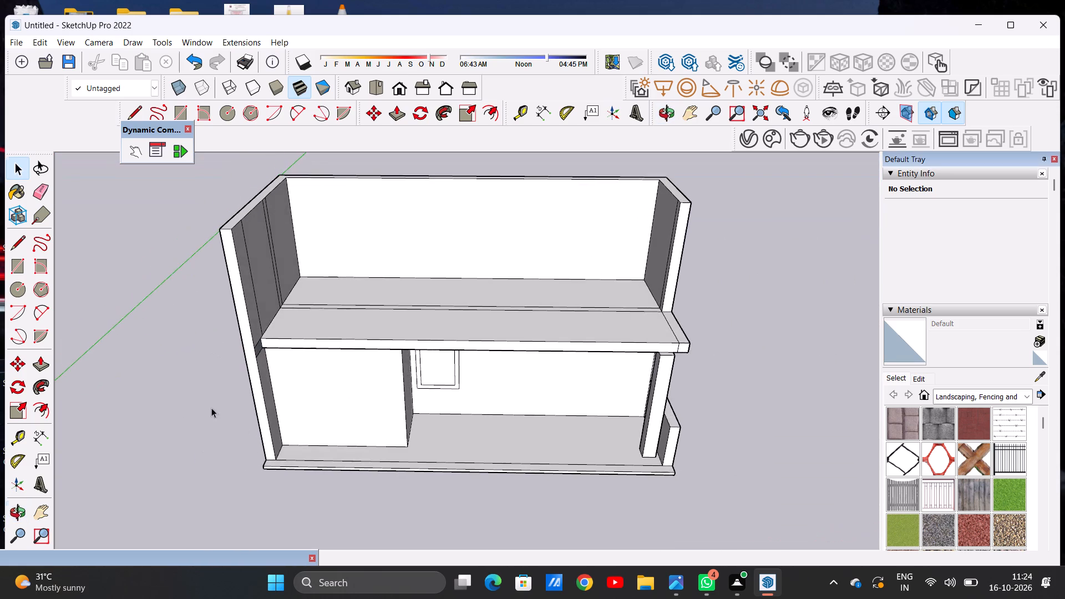
pyautogui.scroll(6, 246, 321)
pyautogui.press('p')
pyautogui.scroll(6, 260, 334)
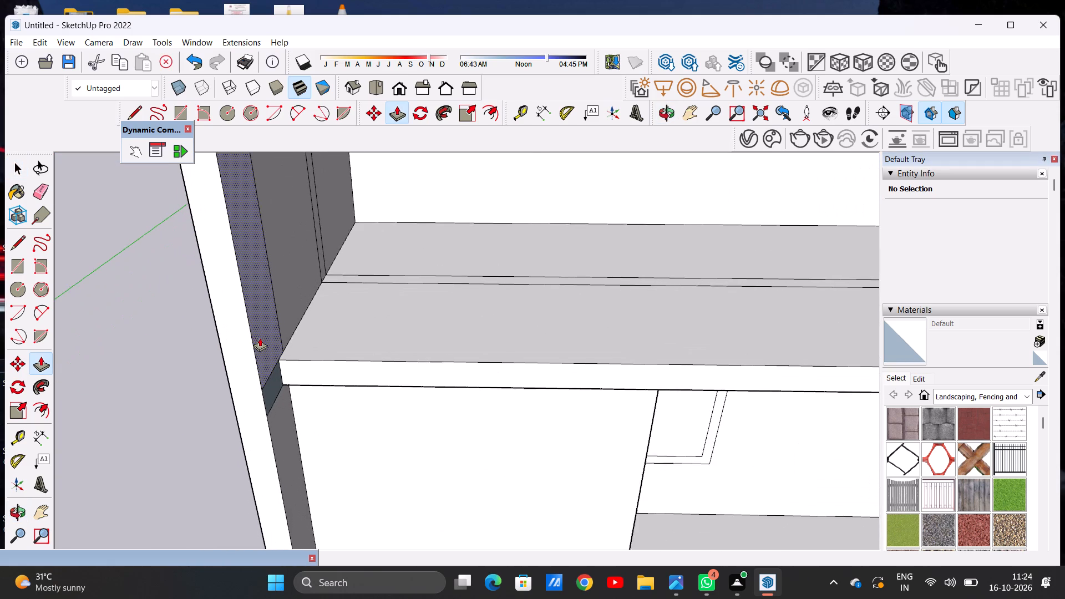
pyautogui.click(237, 373)
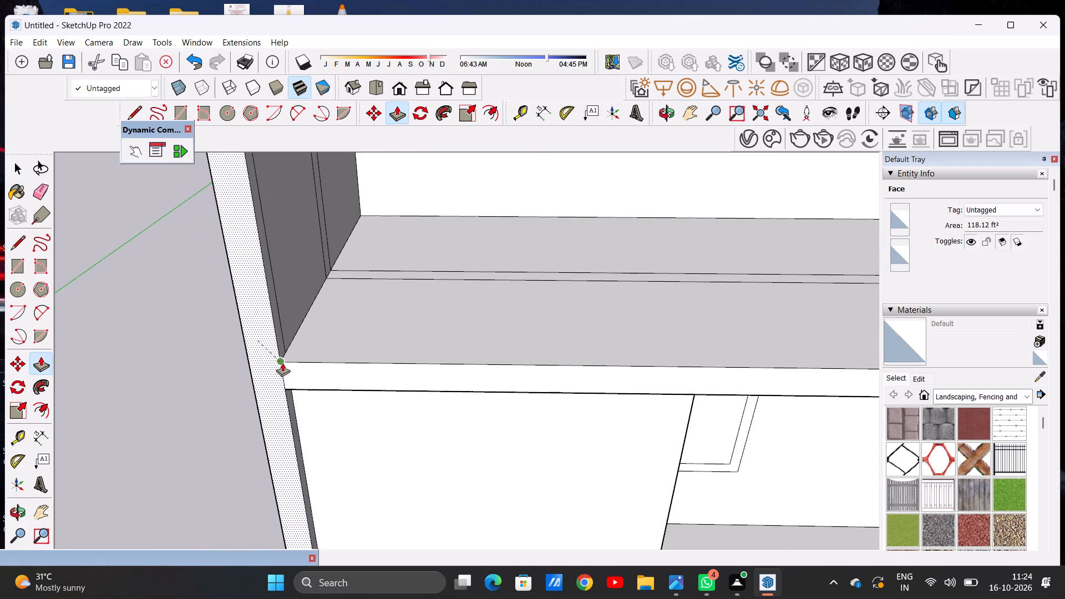
pyautogui.click(282, 363)
pyautogui.press('space')
# Draw a vertical line up the slab's front face from the top inner front corner of the ground-floor room block.
pyautogui.scroll(-16, 495, 343)
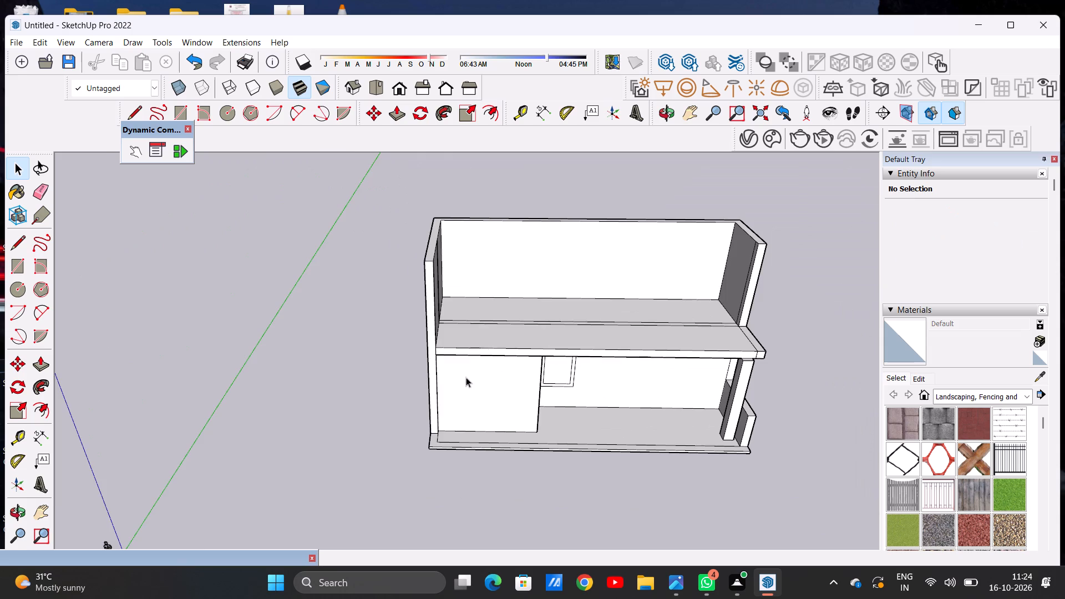
pyautogui.moveTo(461, 374); pyautogui.dragTo(463, 295, button='middle')
pyautogui.scroll(9, 540, 318)
pyautogui.moveTo(475, 373); pyautogui.dragTo(484, 330, button='middle')
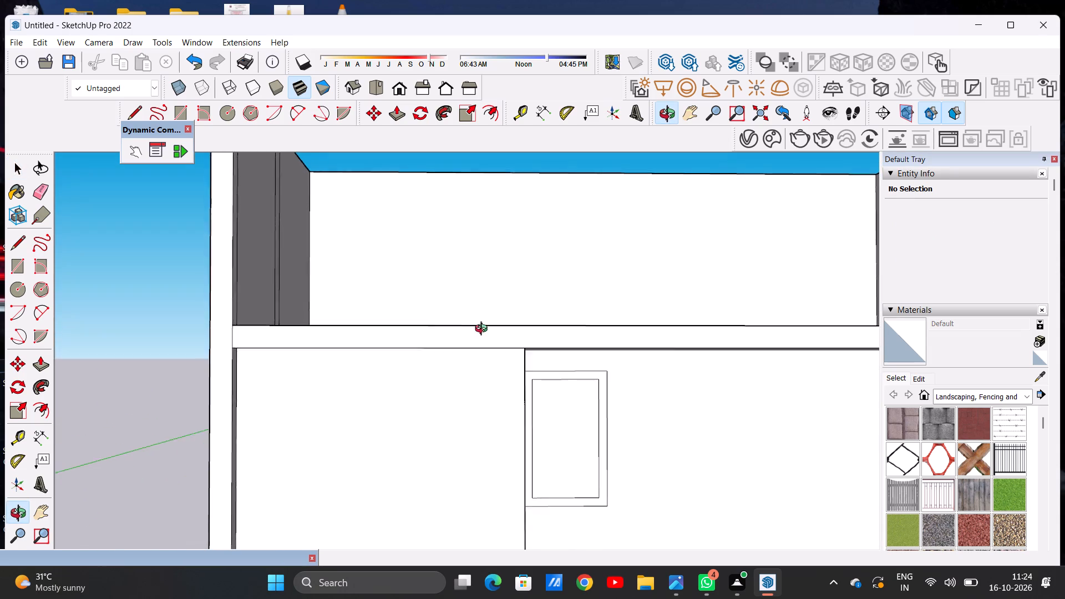
pyautogui.moveTo(484, 330); pyautogui.dragTo(476, 384, button='middle')
pyautogui.scroll(-4, 509, 351)
pyautogui.moveTo(527, 345); pyautogui.dragTo(447, 451, button='middle')
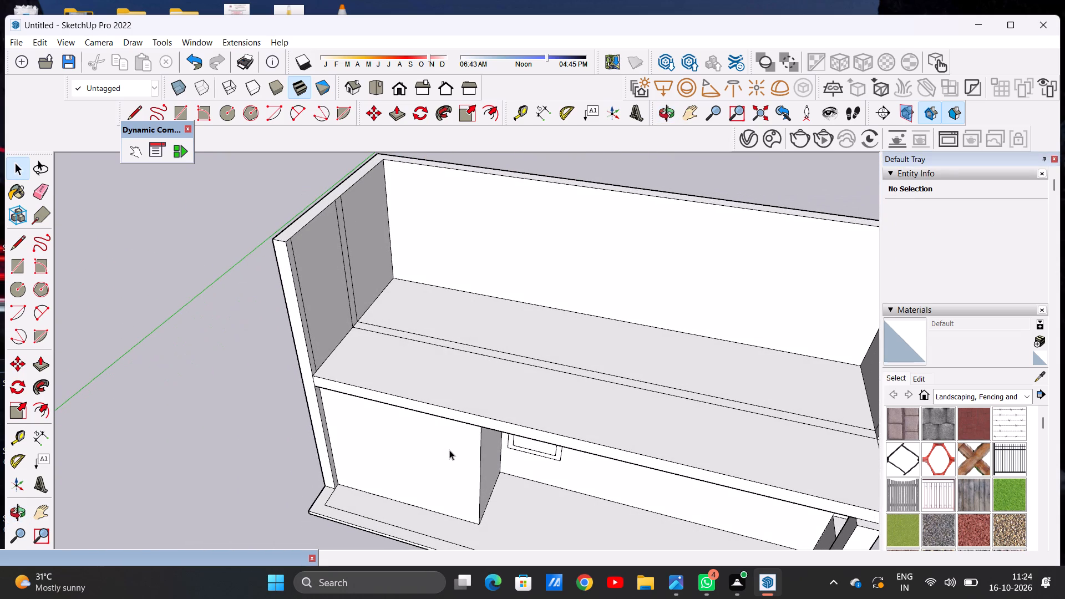
pyautogui.scroll(-5, 482, 412)
pyautogui.scroll(8, 514, 418)
pyautogui.press('l')
pyautogui.scroll(9, 490, 428)
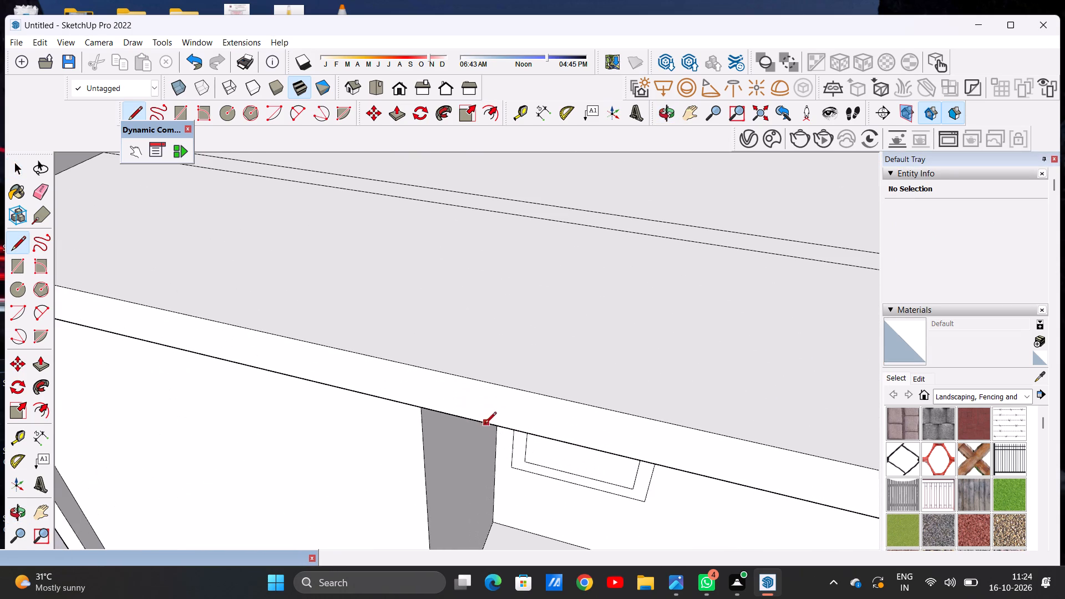
pyautogui.click(421, 409)
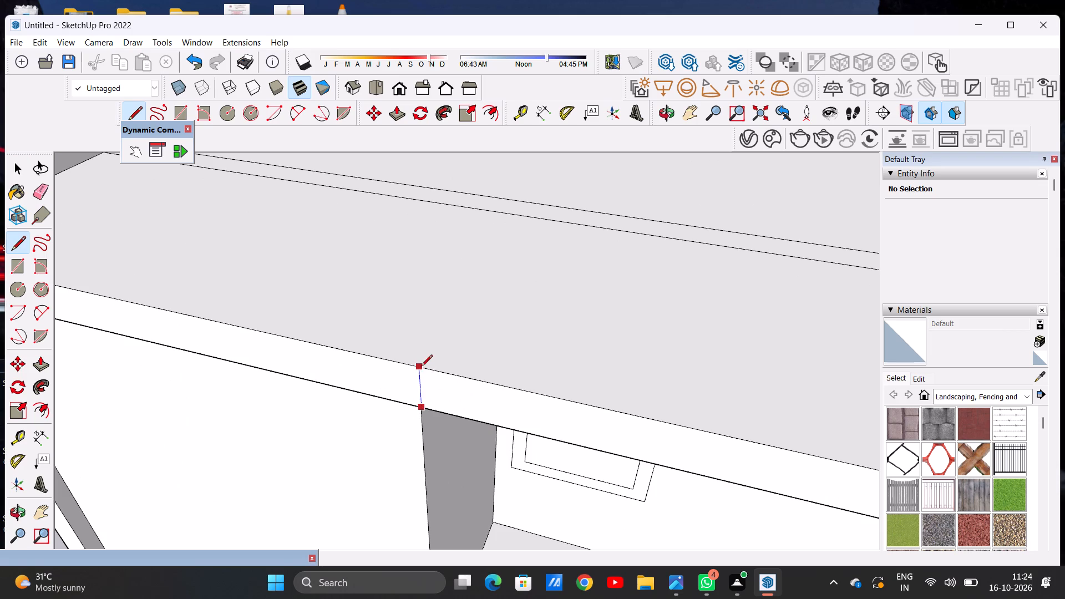
pyautogui.click(418, 368)
# Draw a line across the slab's top from that line's upper end straight back to the rear wall.
pyautogui.click(419, 367)
pyautogui.scroll(-20, 452, 329)
pyautogui.scroll(16, 476, 277)
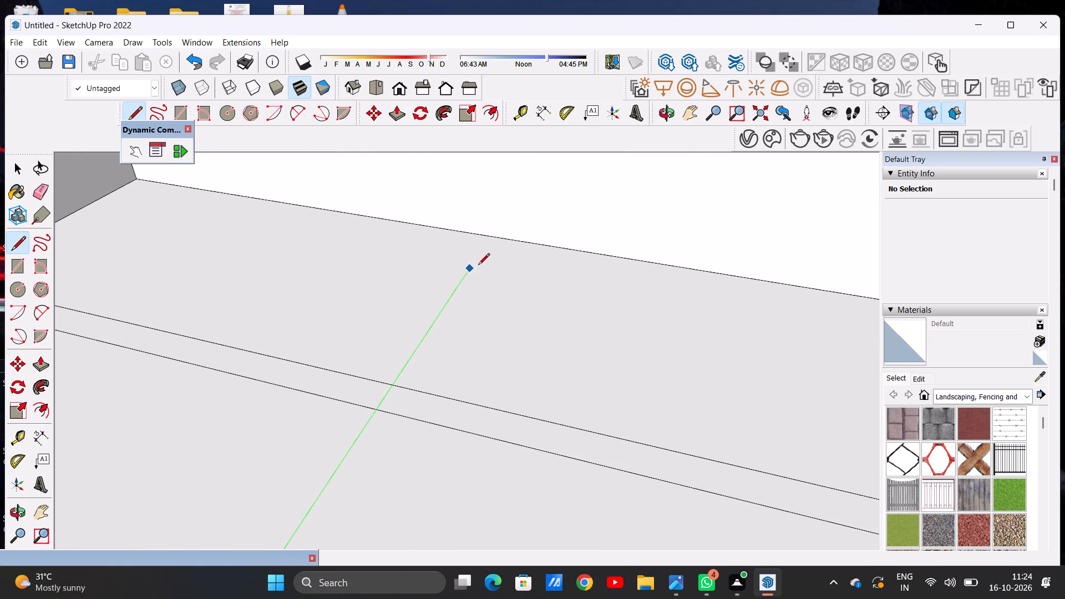
pyautogui.click(491, 236)
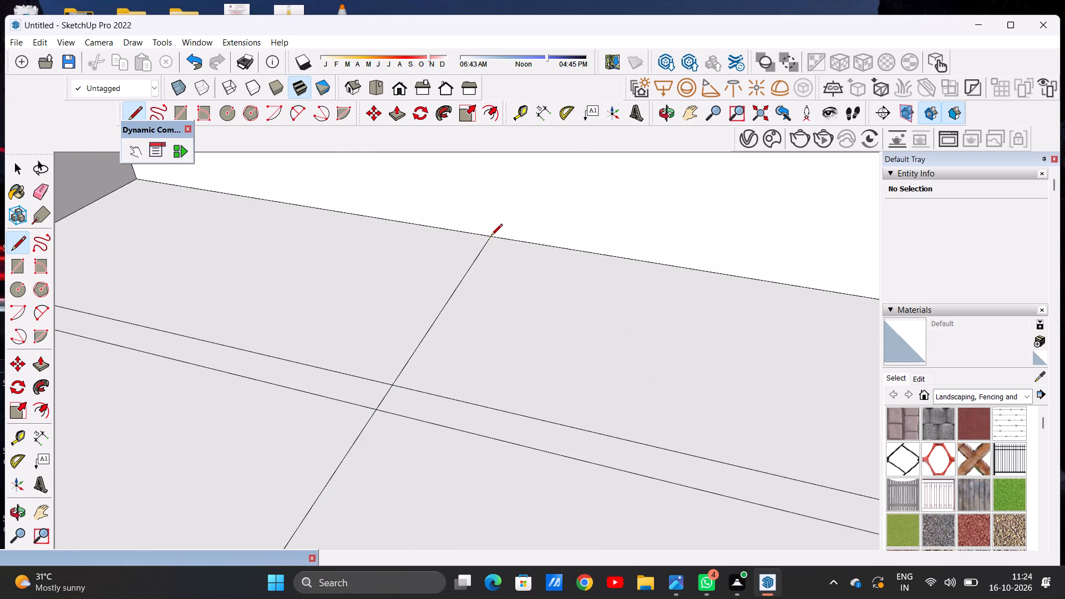
pyautogui.press('space')
# Erase the two parallel strip lines on the slab section above the ground-floor room block.
pyautogui.scroll(-16, 501, 275)
pyautogui.scroll(1, 477, 295)
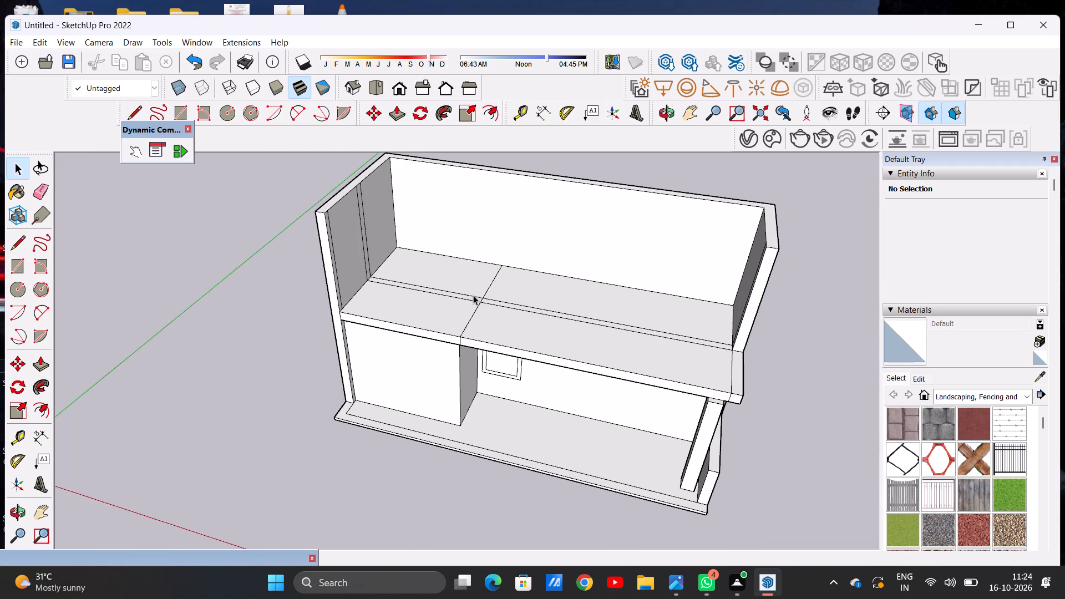
pyautogui.press('e')
pyautogui.scroll(7, 448, 291)
pyautogui.moveTo(448, 282); pyautogui.dragTo(440, 305)
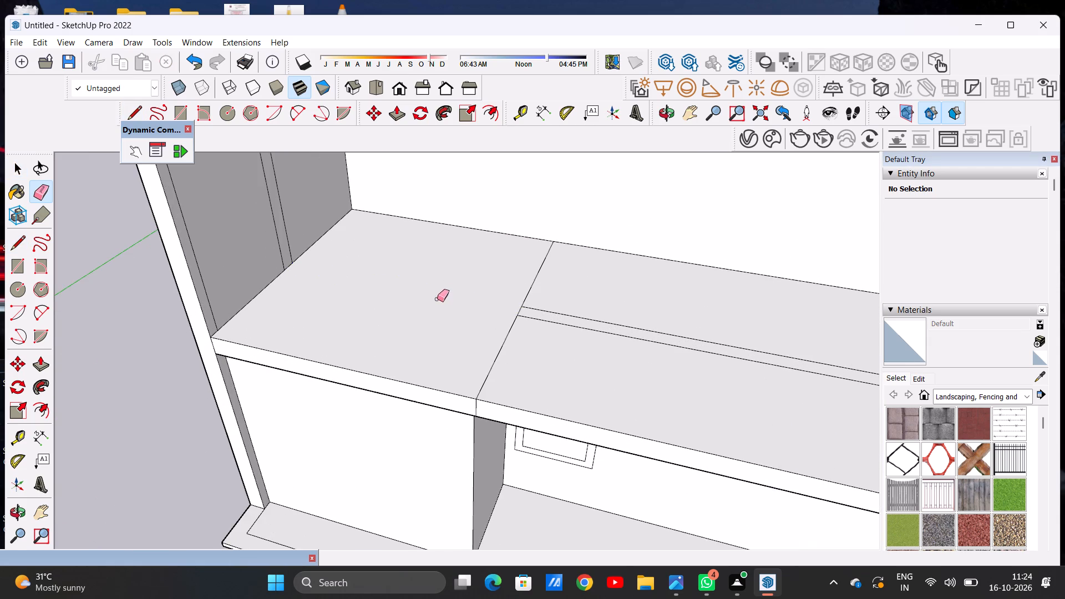
# Erase the two close vertical lines and the line near the front edge on the side wall beside that slab section.
pyautogui.scroll(-6, 453, 291)
pyautogui.scroll(6, 315, 197)
pyautogui.moveTo(366, 228); pyautogui.dragTo(378, 214)
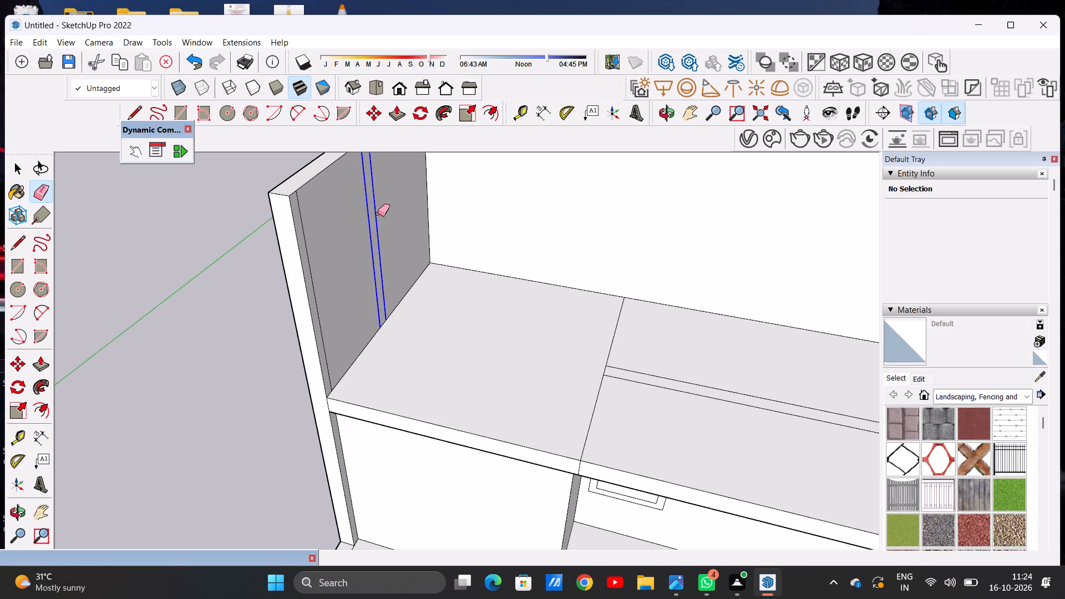
pyautogui.press('space')
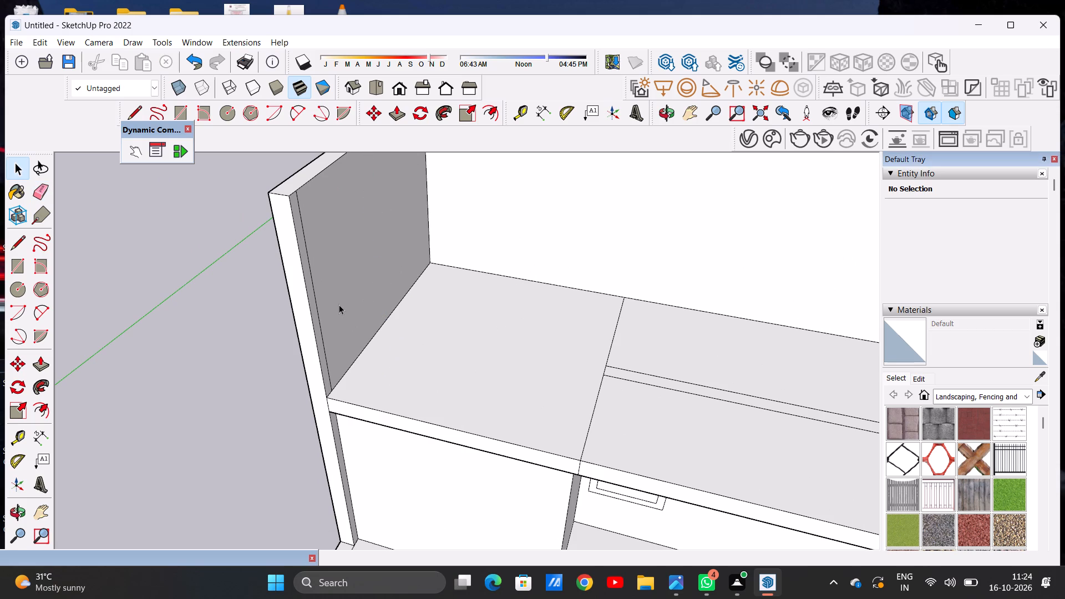
pyautogui.press('e')
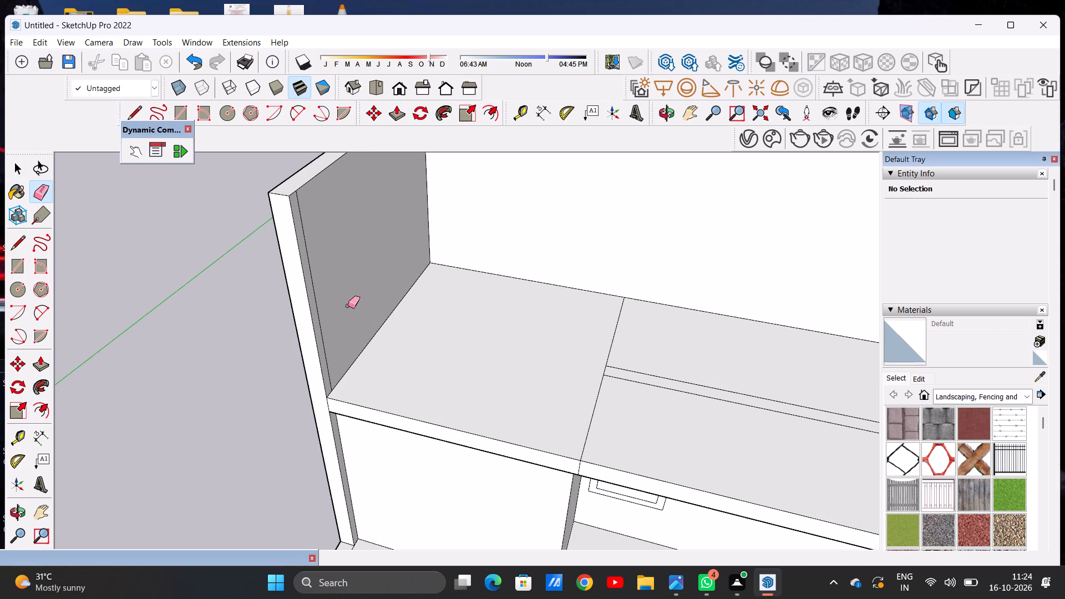
pyautogui.click(323, 328)
pyautogui.moveTo(319, 339); pyautogui.dragTo(319, 337)
pyautogui.moveTo(319, 337); pyautogui.dragTo(328, 324)
pyautogui.press('space')
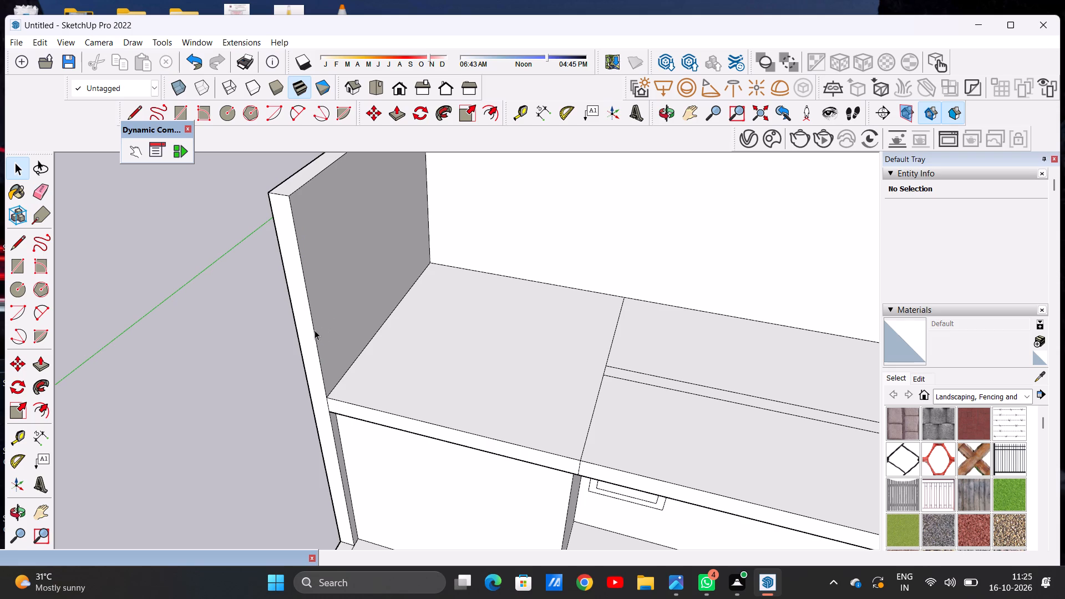
# Push/Pull the slab section above the ground-floor room block up to the top of the upper-storey walls.
pyautogui.scroll(-12, 414, 378)
pyautogui.moveTo(413, 394); pyautogui.dragTo(477, 318, button='middle')
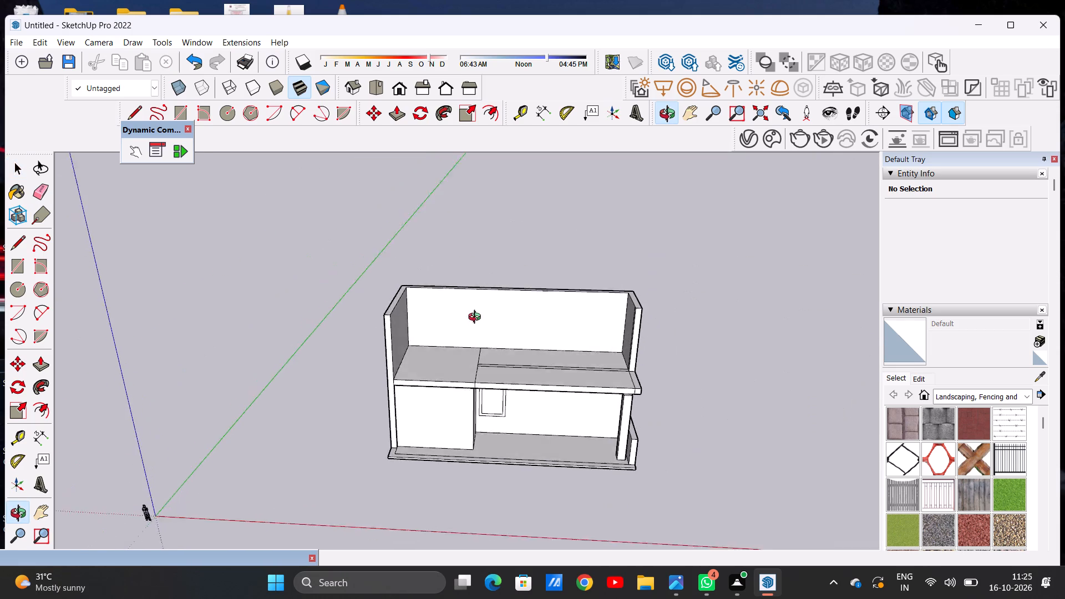
pyautogui.moveTo(477, 318); pyautogui.dragTo(485, 290, button='middle')
pyautogui.scroll(1, 464, 362)
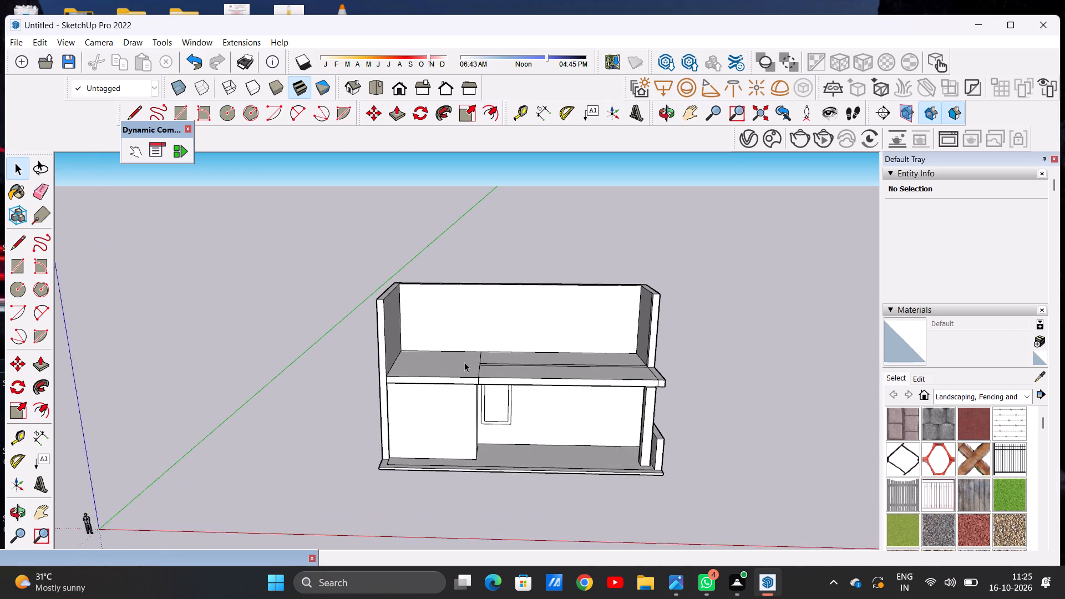
pyautogui.scroll(2, 464, 362)
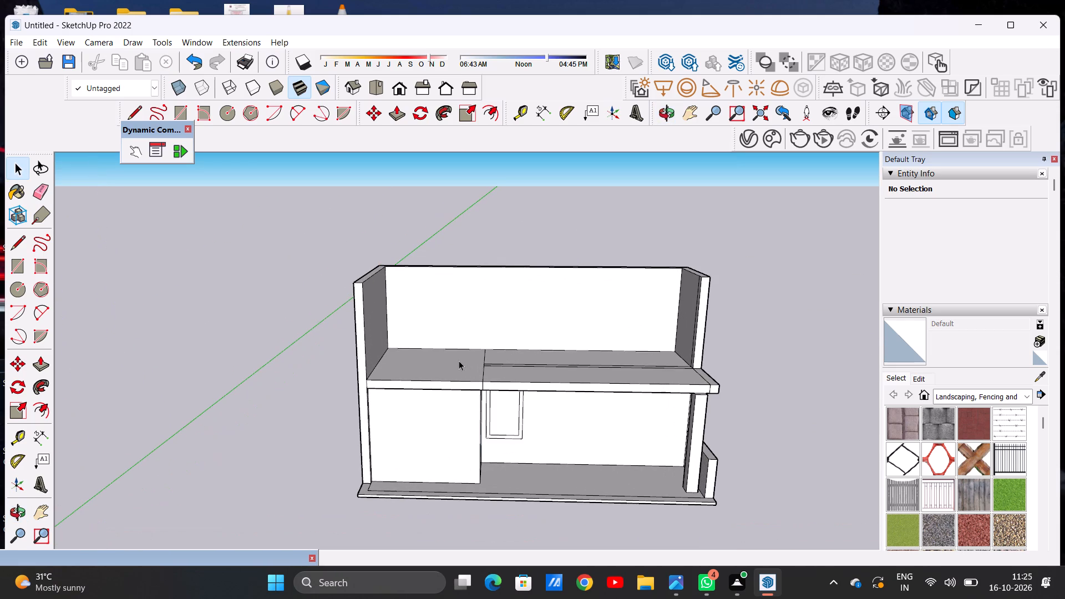
pyautogui.press('p')
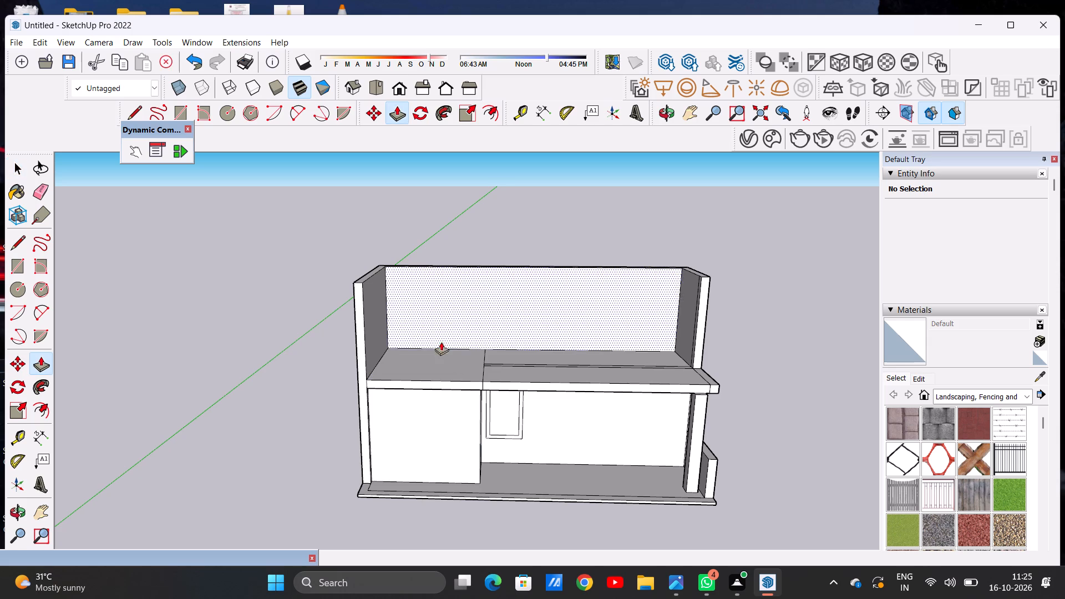
pyautogui.click(435, 368)
pyautogui.scroll(-6, 441, 311)
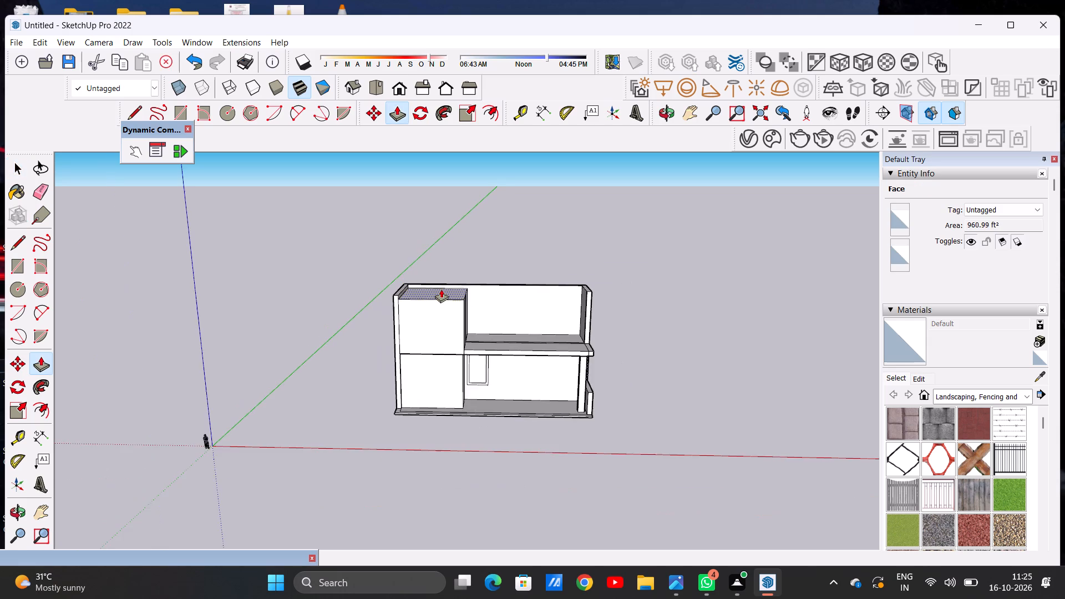
pyautogui.scroll(3, 441, 288)
pyautogui.scroll(-1, 441, 288)
pyautogui.scroll(1, 441, 288)
pyautogui.click(383, 297)
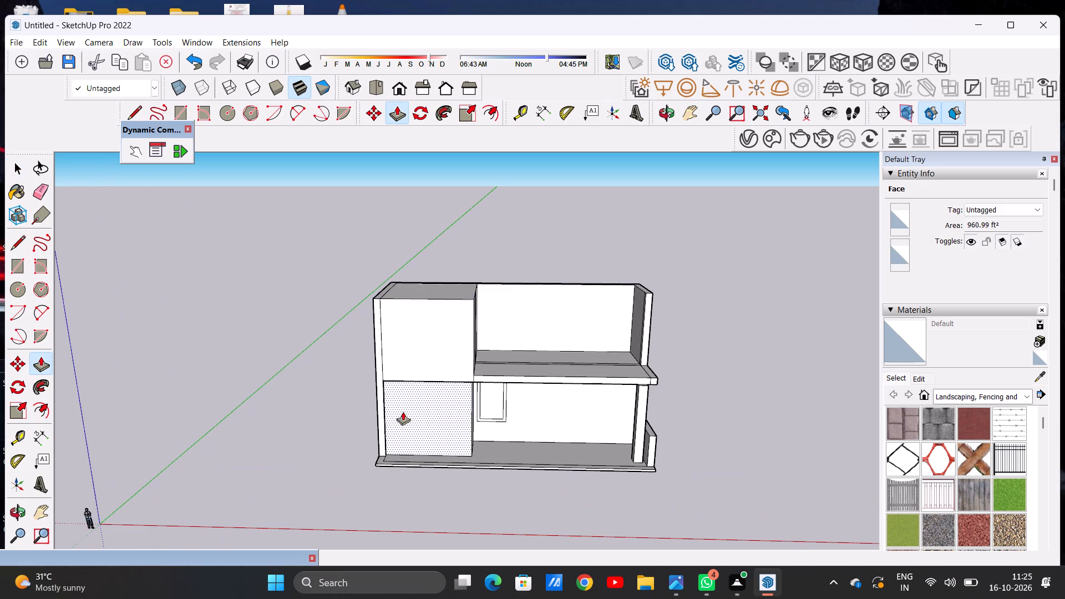
pyautogui.scroll(7, 405, 414)
pyautogui.press('space')
# Examine the junction between the raised upper block, the room block below and the side wall from below and above.
pyautogui.moveTo(456, 379); pyautogui.dragTo(401, 321, button='middle')
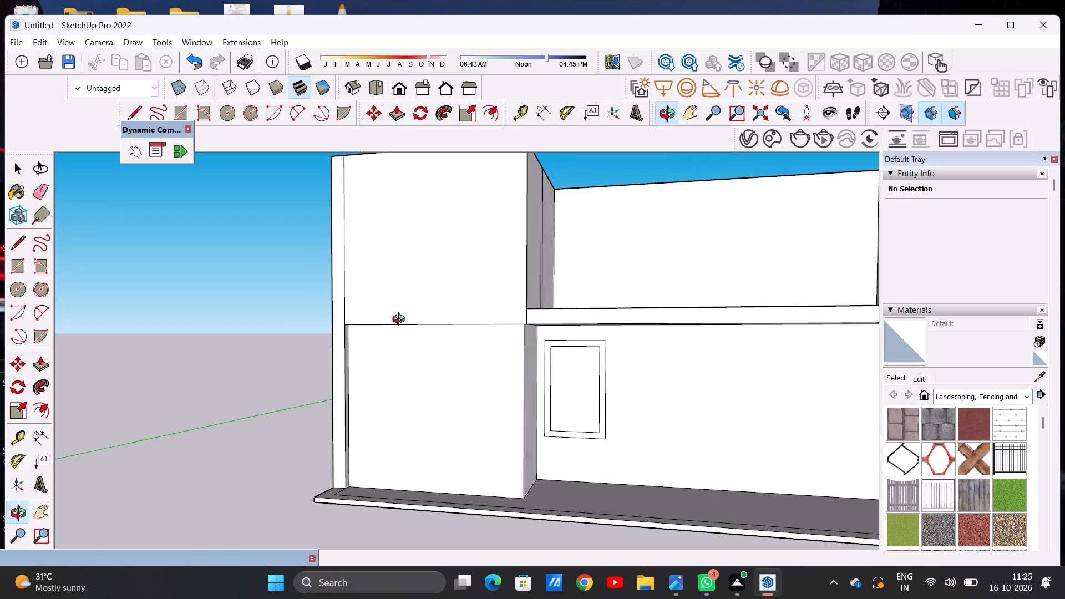
pyautogui.moveTo(401, 321); pyautogui.dragTo(400, 319, button='middle')
pyautogui.scroll(9, 427, 330)
pyautogui.moveTo(453, 372); pyautogui.dragTo(457, 256, button='middle')
pyautogui.scroll(1, 453, 372)
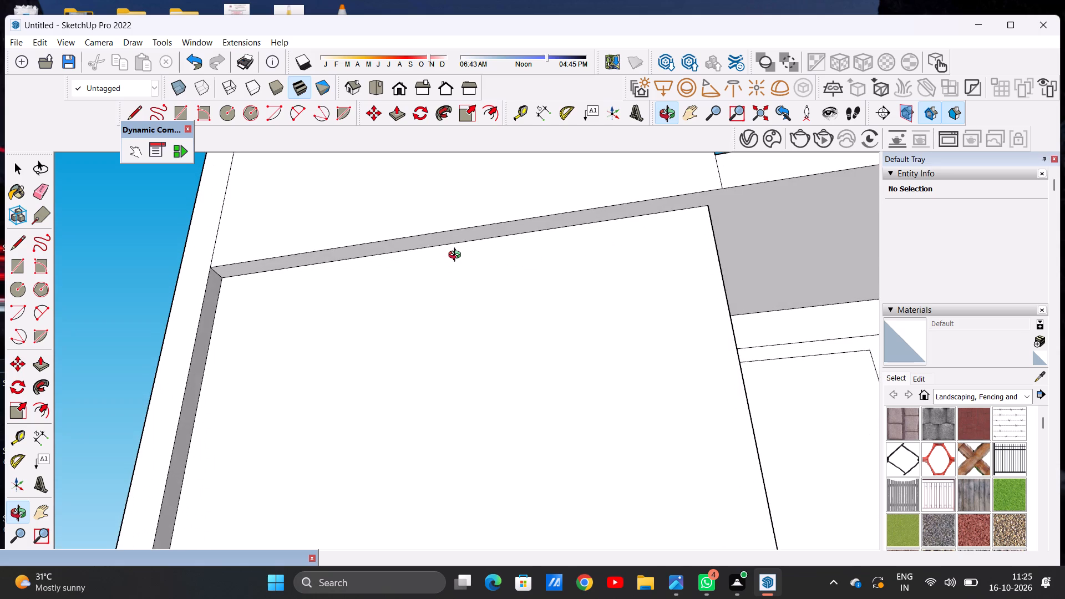
pyautogui.moveTo(457, 256); pyautogui.dragTo(493, 385, button='middle')
pyautogui.scroll(1, 493, 385)
pyautogui.scroll(-5, 500, 378)
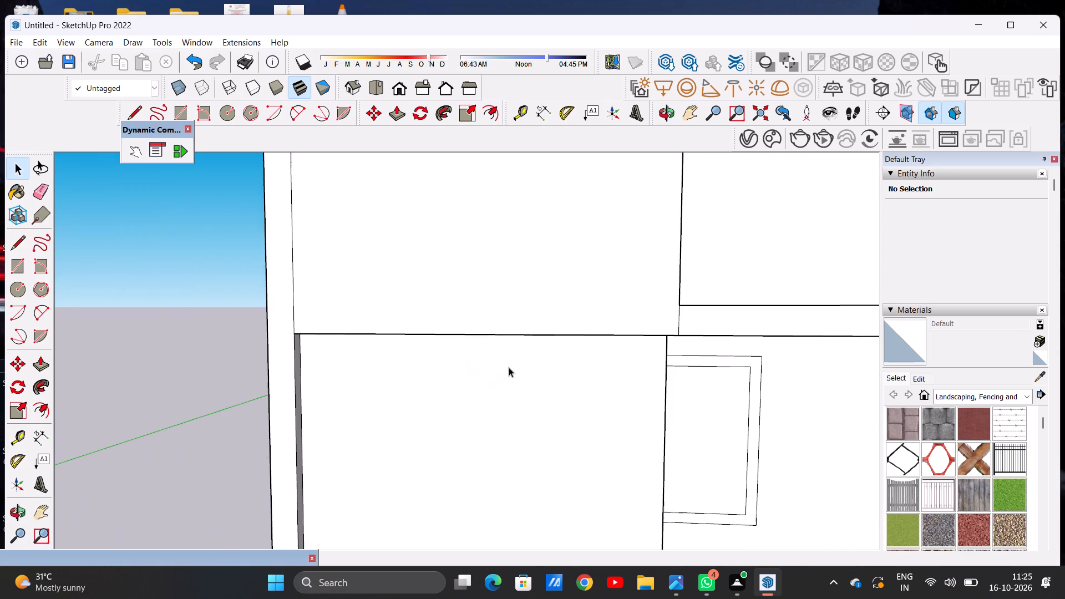
pyautogui.scroll(-7, 516, 313)
pyautogui.moveTo(549, 382); pyautogui.dragTo(466, 474, button='middle')
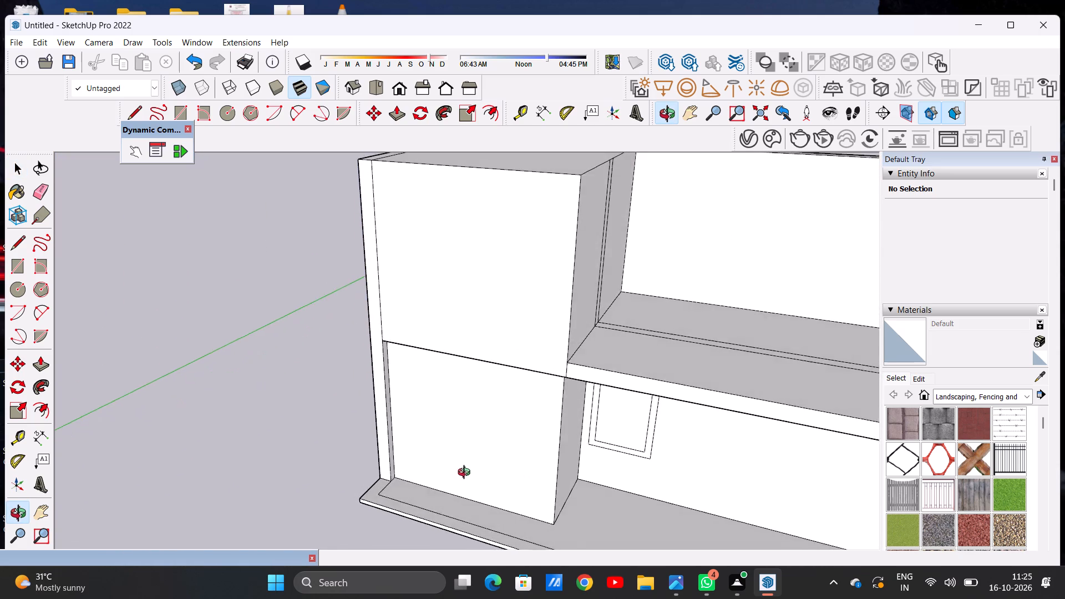
# Push/Pull the front face of the upper block back until it is flush with the room block front below.
pyautogui.moveTo(466, 474); pyautogui.dragTo(534, 453, button='middle')
pyautogui.scroll(-4, 478, 430)
pyautogui.scroll(8, 483, 364)
pyautogui.moveTo(498, 469); pyautogui.dragTo(471, 347, button='middle')
pyautogui.moveTo(456, 357); pyautogui.dragTo(441, 368, button='middle')
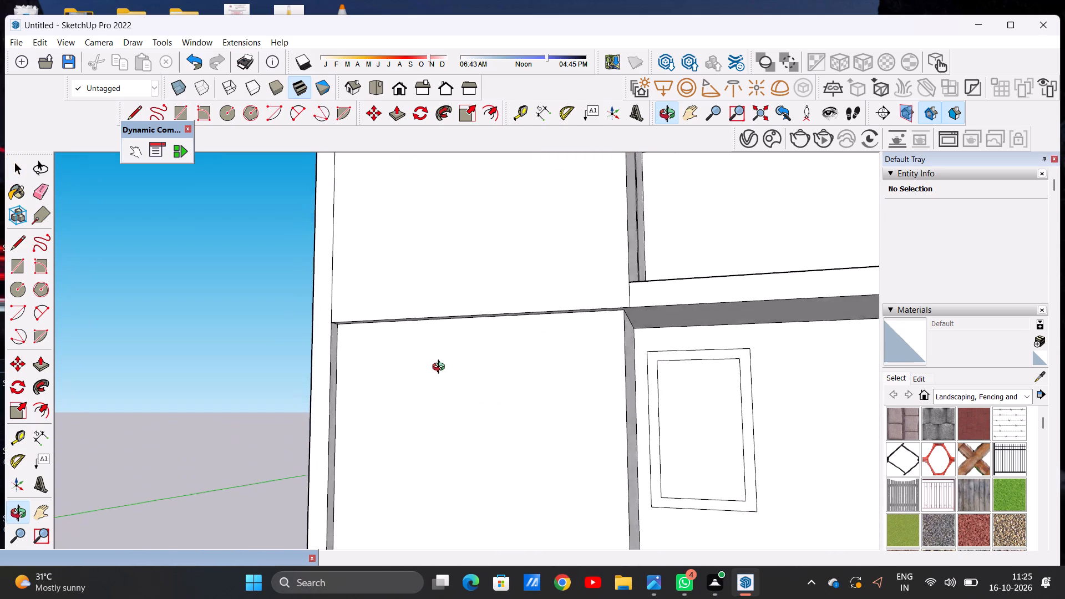
pyautogui.moveTo(441, 368); pyautogui.dragTo(434, 372, button='middle')
pyautogui.press('p')
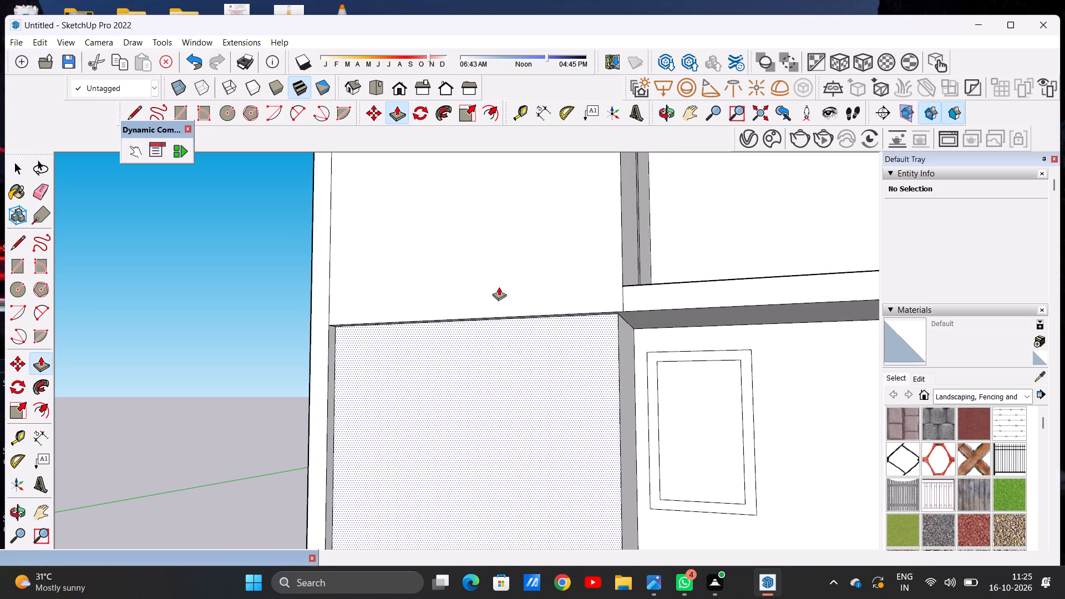
pyautogui.scroll(6, 499, 287)
pyautogui.click(499, 287)
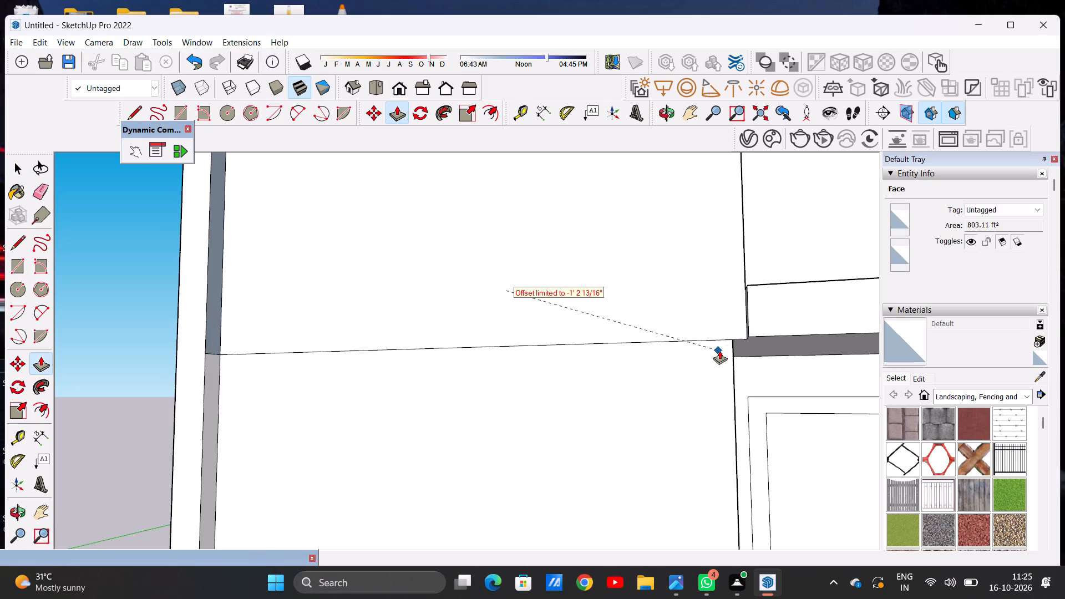
pyautogui.click(732, 338)
pyautogui.press('space')
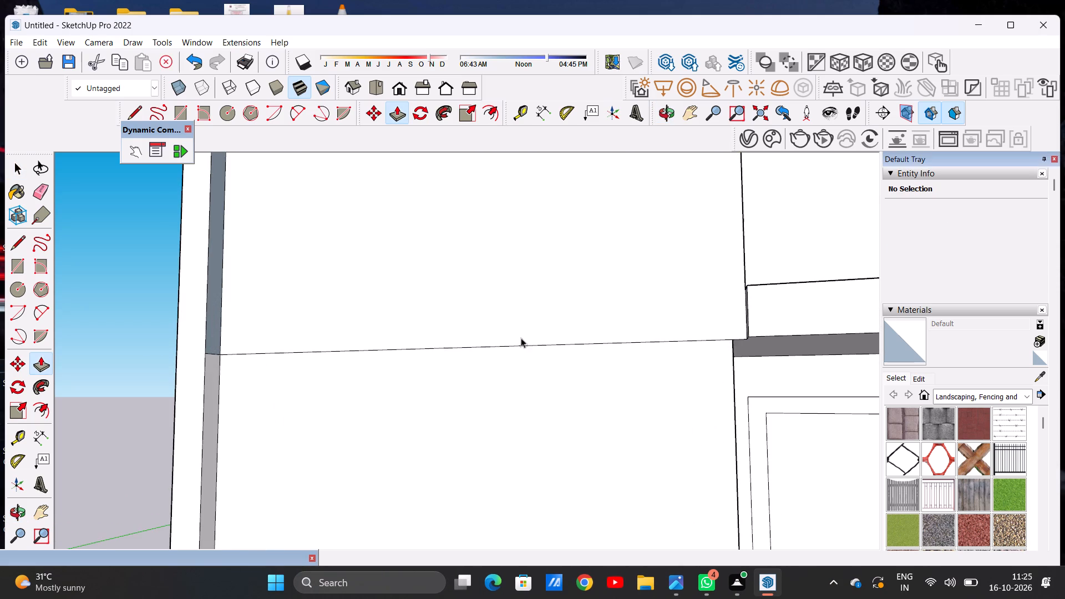
# Push/Pull the front section of the upper block's inner side face in line with the side of the room block below.
pyautogui.scroll(-8, 455, 353)
pyautogui.moveTo(455, 353); pyautogui.dragTo(523, 423, button='middle')
pyautogui.scroll(-4, 480, 401)
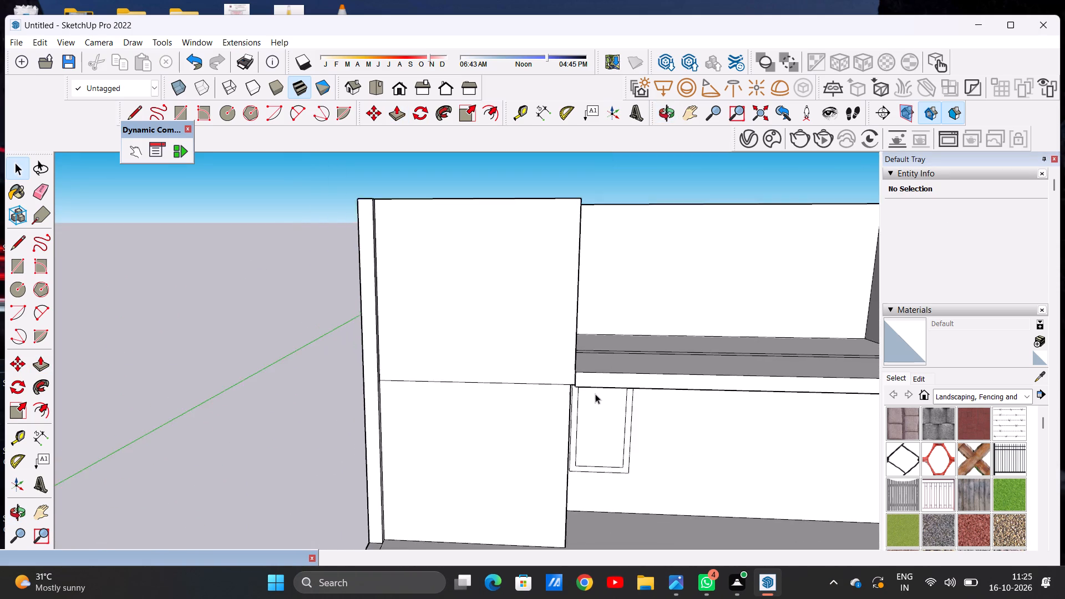
pyautogui.scroll(16, 595, 394)
pyautogui.moveTo(481, 382); pyautogui.dragTo(517, 377, button='middle')
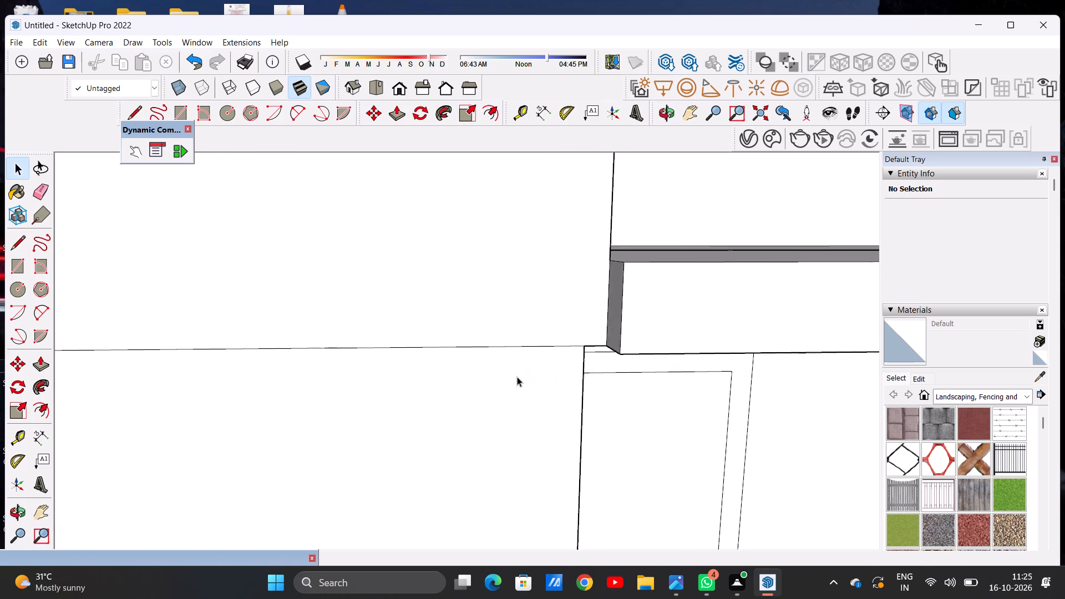
pyautogui.scroll(-15, 517, 377)
pyautogui.scroll(-7, 503, 339)
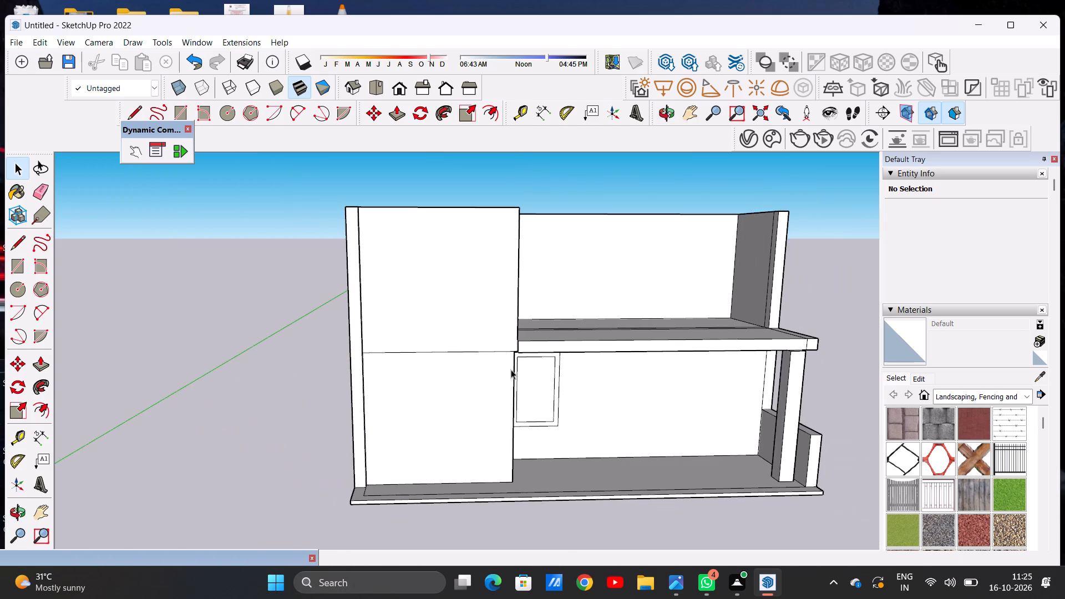
pyautogui.moveTo(506, 369); pyautogui.dragTo(489, 330, button='middle')
pyautogui.scroll(1, 489, 330)
pyautogui.moveTo(561, 316); pyautogui.dragTo(541, 349, button='middle')
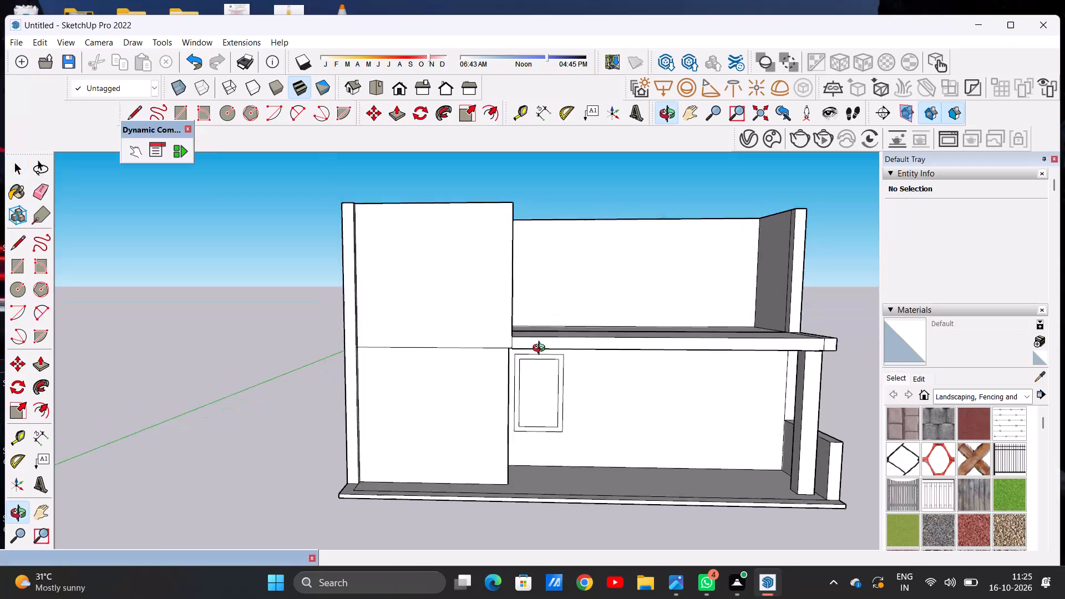
pyautogui.moveTo(541, 349); pyautogui.dragTo(537, 357, button='middle')
pyautogui.scroll(5, 511, 354)
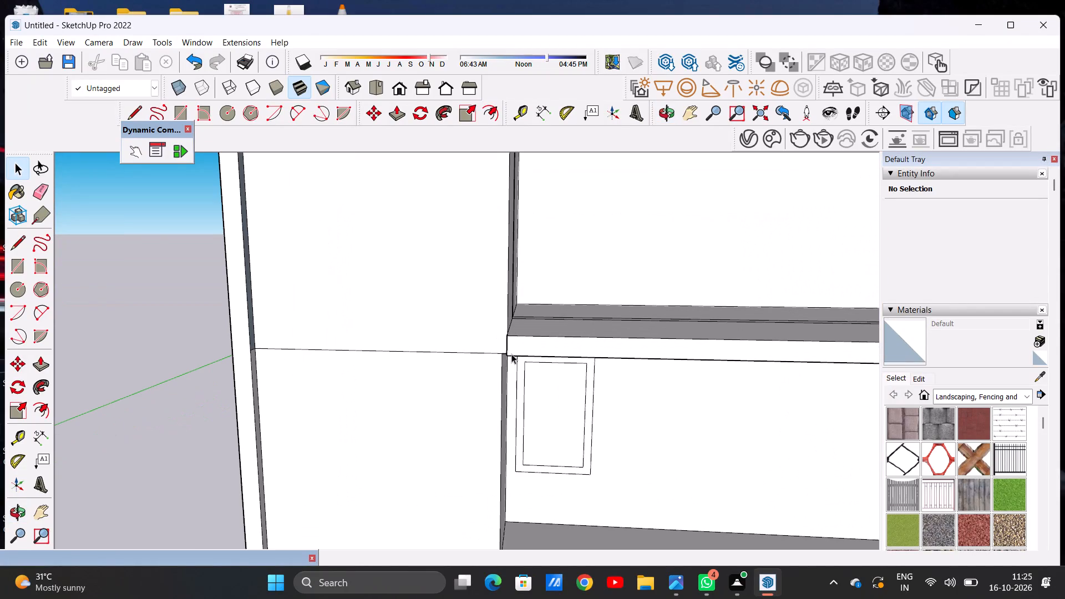
pyautogui.press('p')
pyautogui.scroll(5, 528, 317)
pyautogui.click(494, 322)
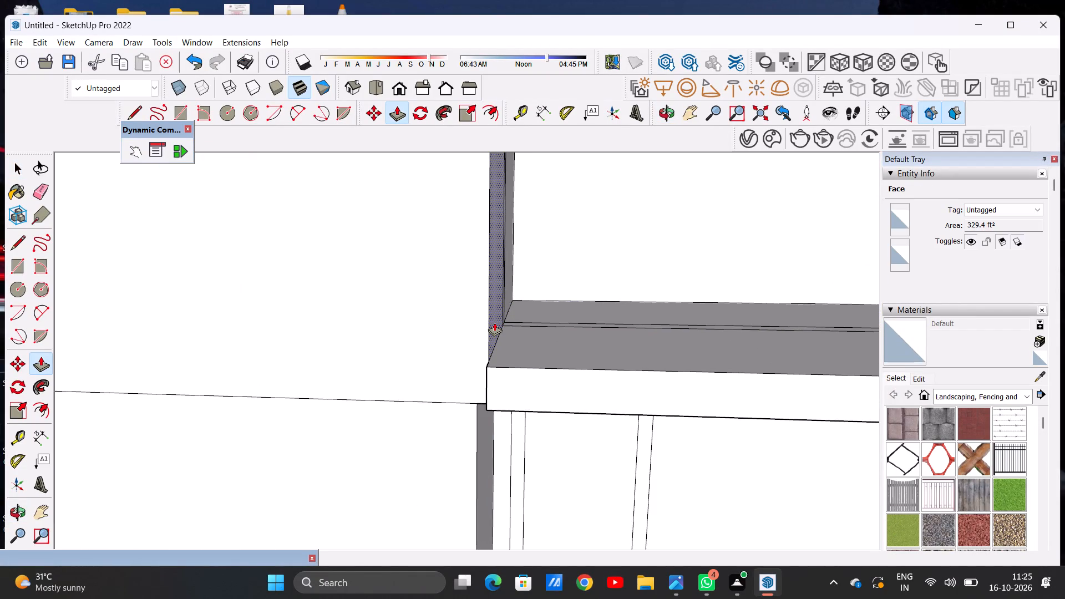
pyautogui.click(478, 403)
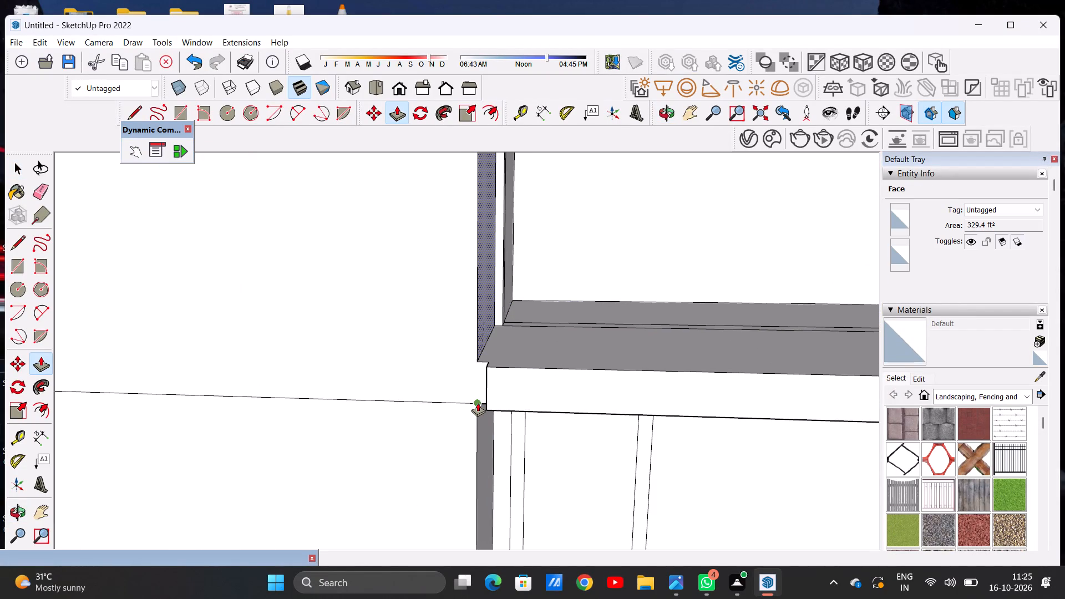
pyautogui.press('space')
# Push/Pull the narrow strip and the rear section of the upper block's inner side face flush with its front section.
pyautogui.scroll(-7, 561, 329)
pyautogui.moveTo(564, 298); pyautogui.dragTo(508, 307, button='middle')
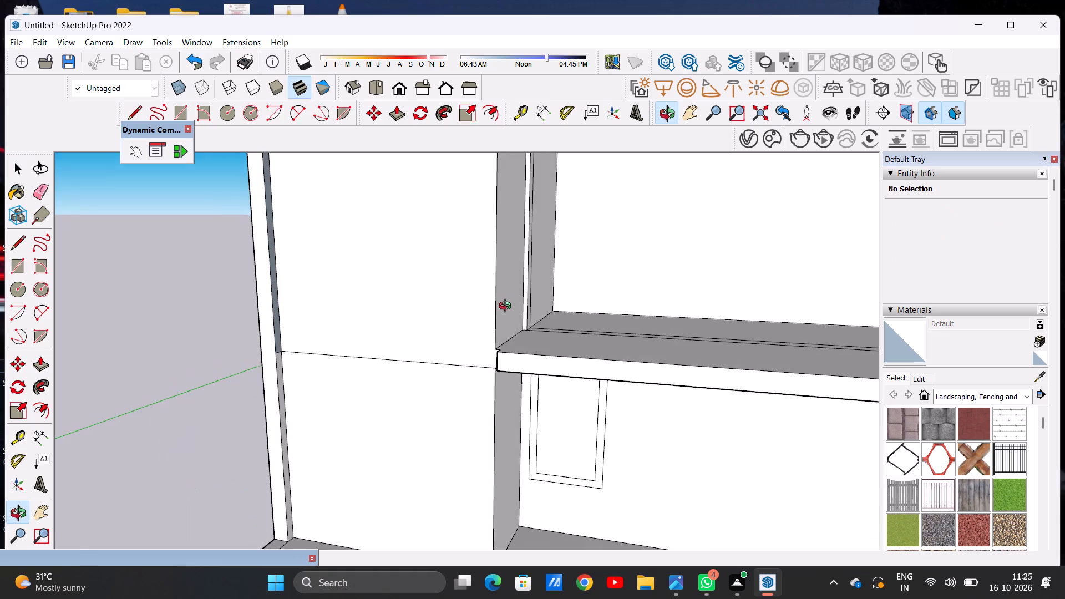
pyautogui.moveTo(508, 307); pyautogui.dragTo(471, 422, button='middle')
pyautogui.scroll(-4, 559, 349)
pyautogui.scroll(-1, 552, 235)
pyautogui.scroll(2, 552, 232)
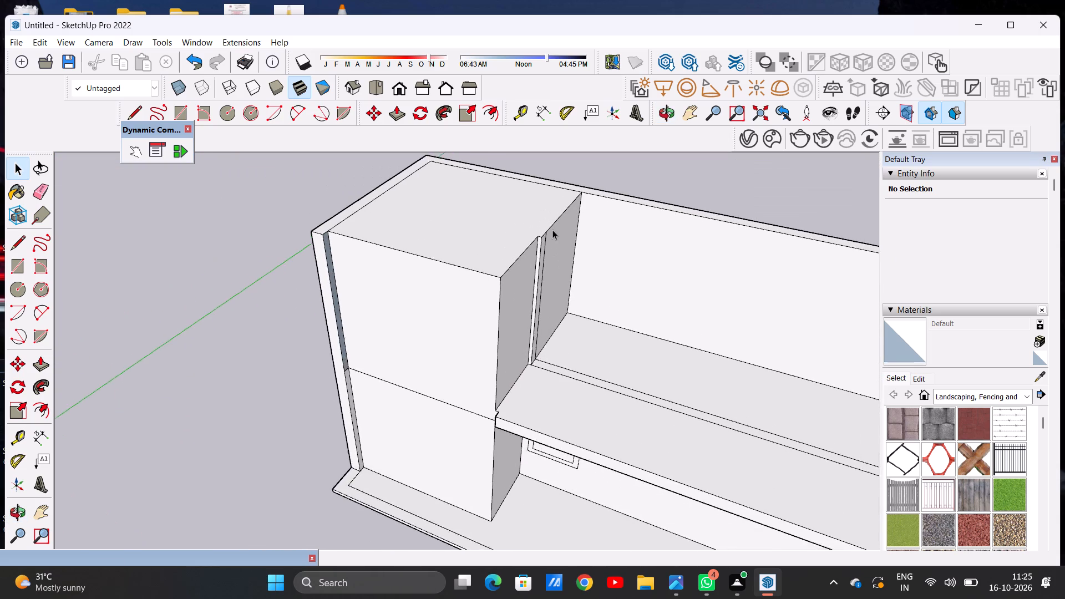
pyautogui.scroll(2, 552, 230)
pyautogui.press('p')
pyautogui.scroll(9, 579, 261)
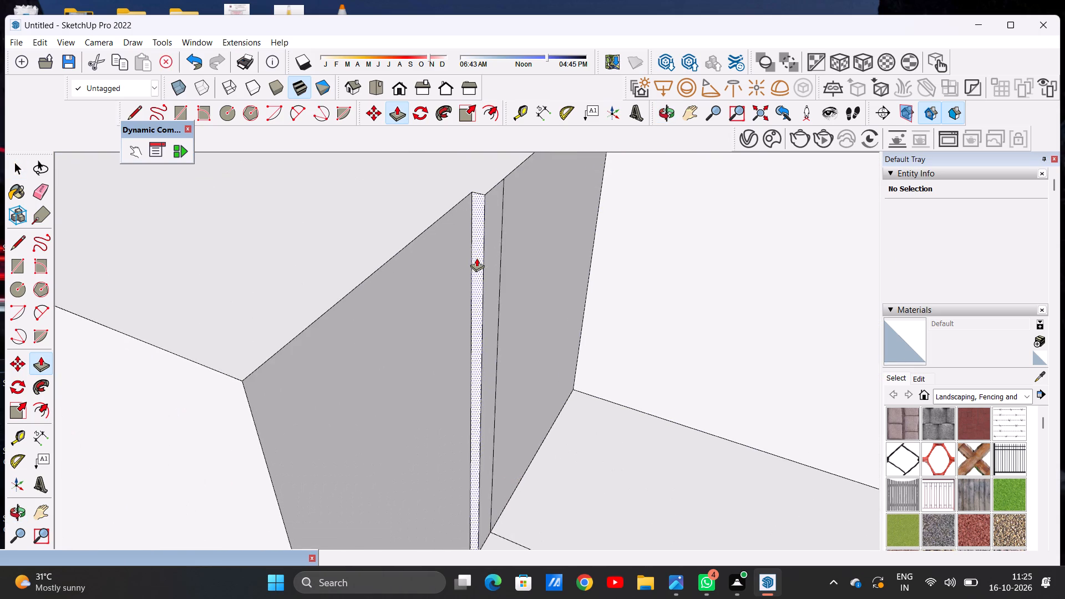
pyautogui.click(488, 234)
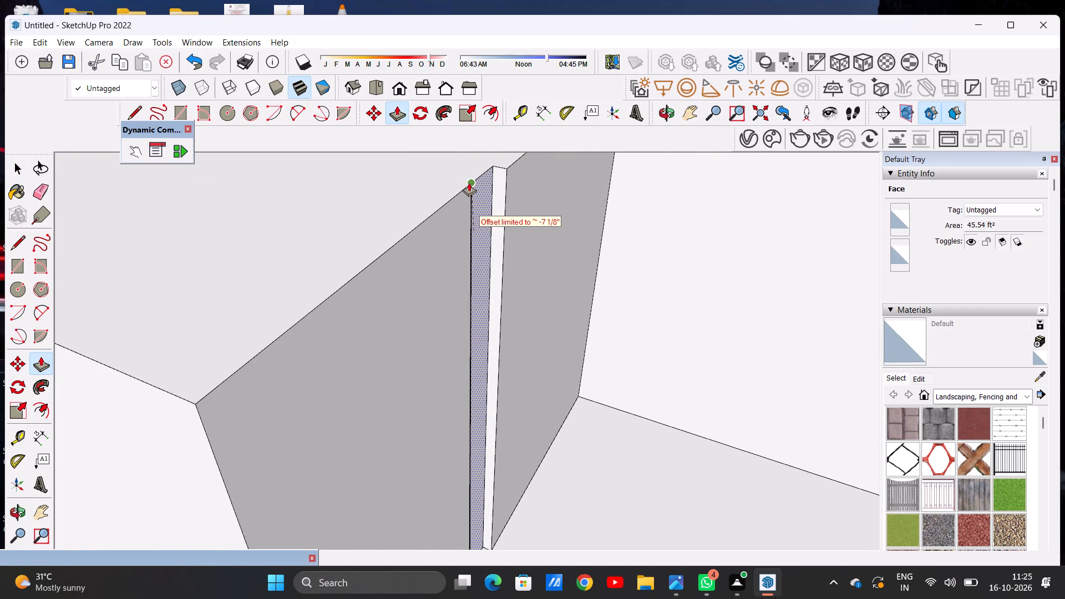
pyautogui.click(469, 182)
pyautogui.click(523, 180)
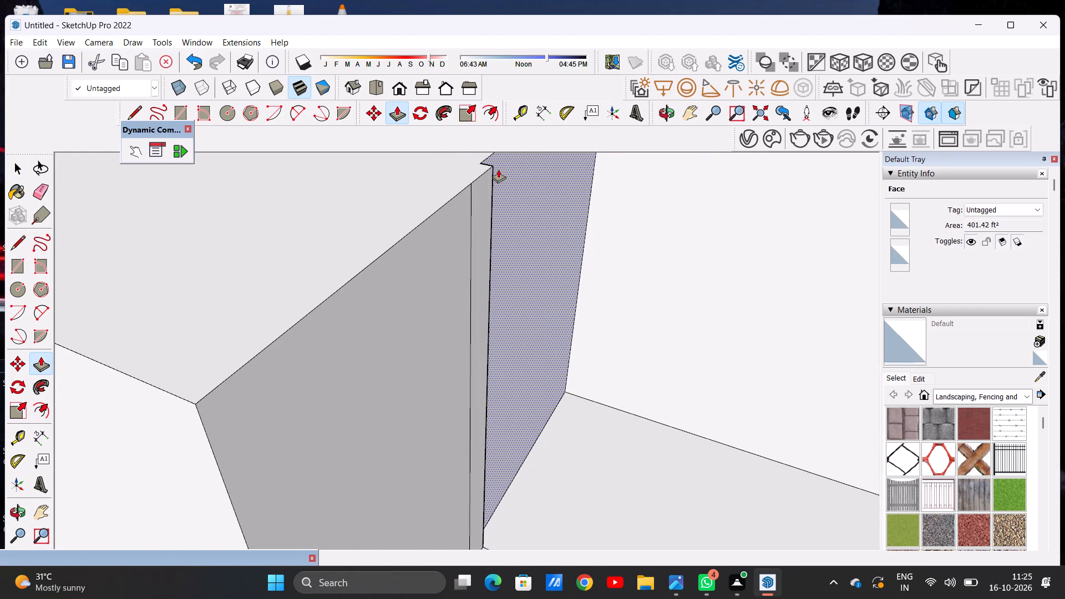
pyautogui.click(494, 167)
pyautogui.press('space')
# Push/Pull the end face of the projecting first-floor slab to meet the upper block's side face.
pyautogui.scroll(-18, 510, 300)
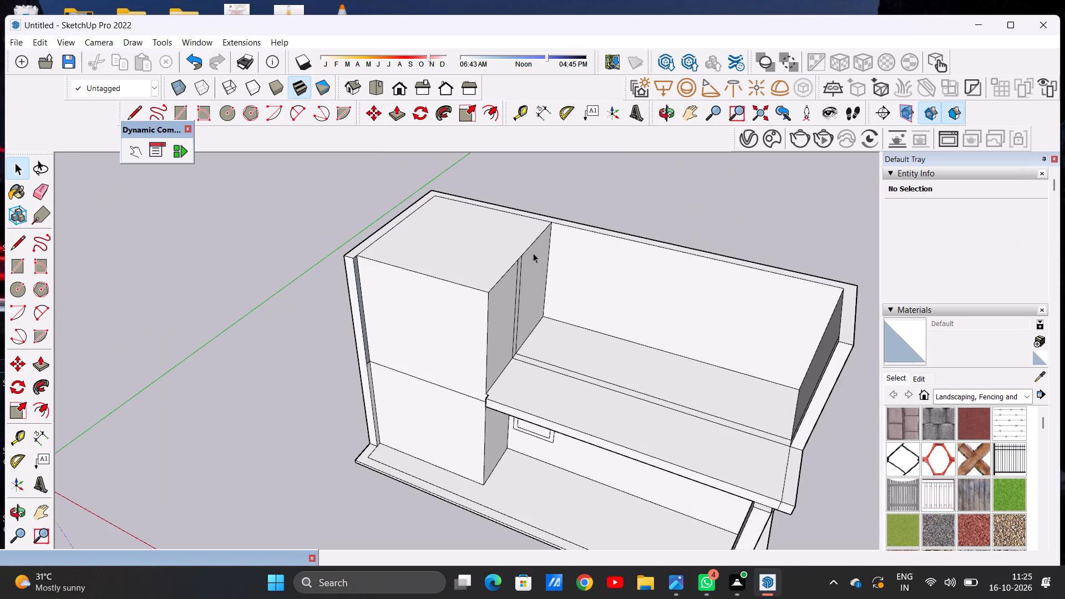
pyautogui.moveTo(491, 347); pyautogui.dragTo(548, 252, button='middle')
pyautogui.scroll(6, 419, 446)
pyautogui.moveTo(483, 373); pyautogui.dragTo(573, 377, button='middle')
pyautogui.scroll(-3, 589, 358)
pyautogui.scroll(1, 597, 323)
pyautogui.moveTo(597, 323); pyautogui.dragTo(625, 316, button='middle')
pyautogui.scroll(10, 610, 301)
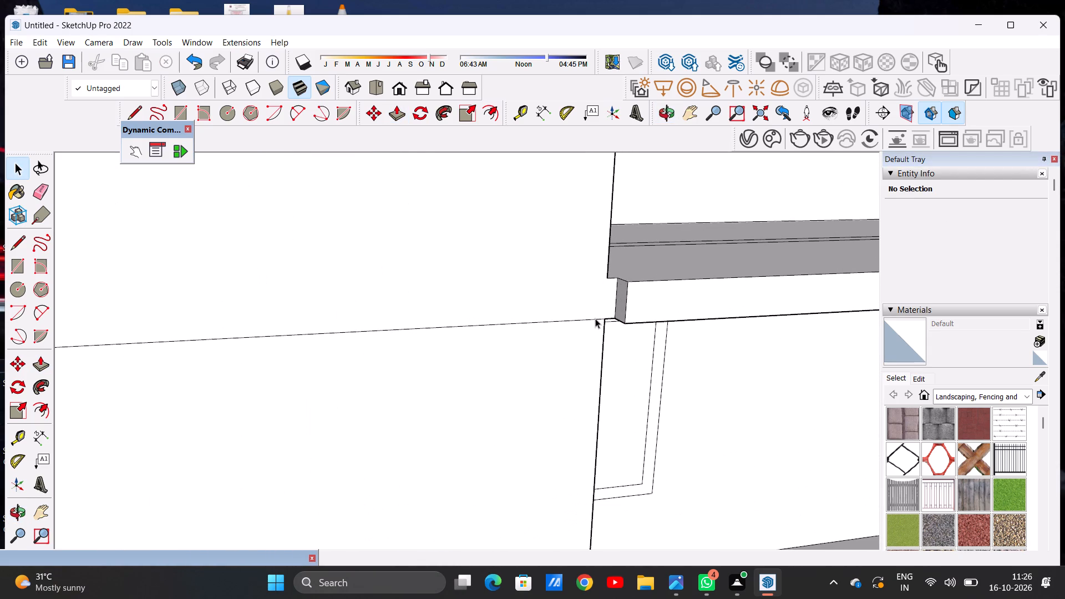
pyautogui.press('p')
pyautogui.scroll(9, 631, 299)
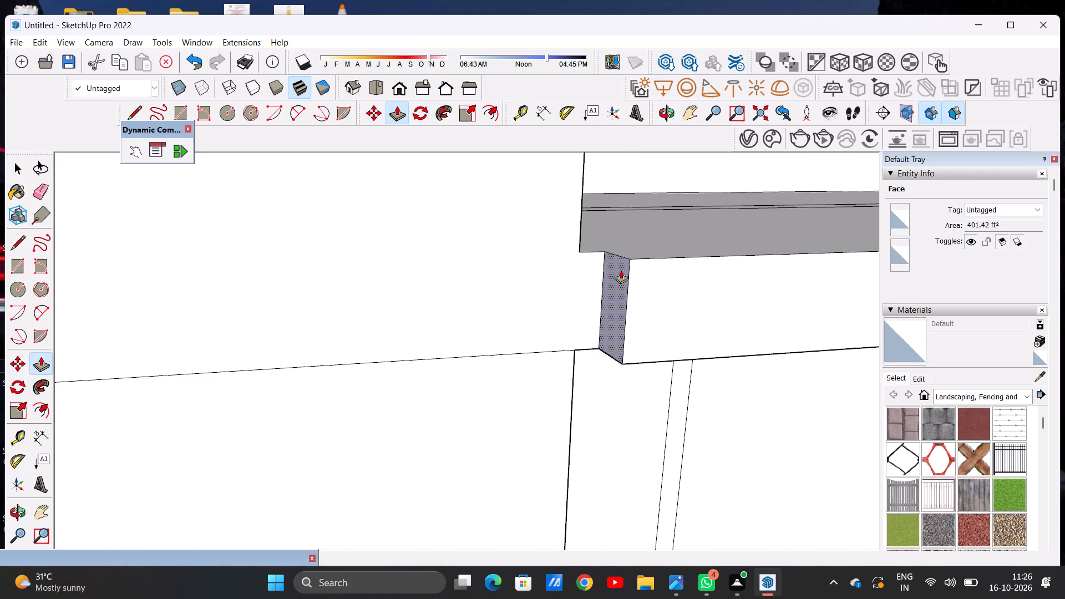
pyautogui.click(621, 270)
pyautogui.click(579, 248)
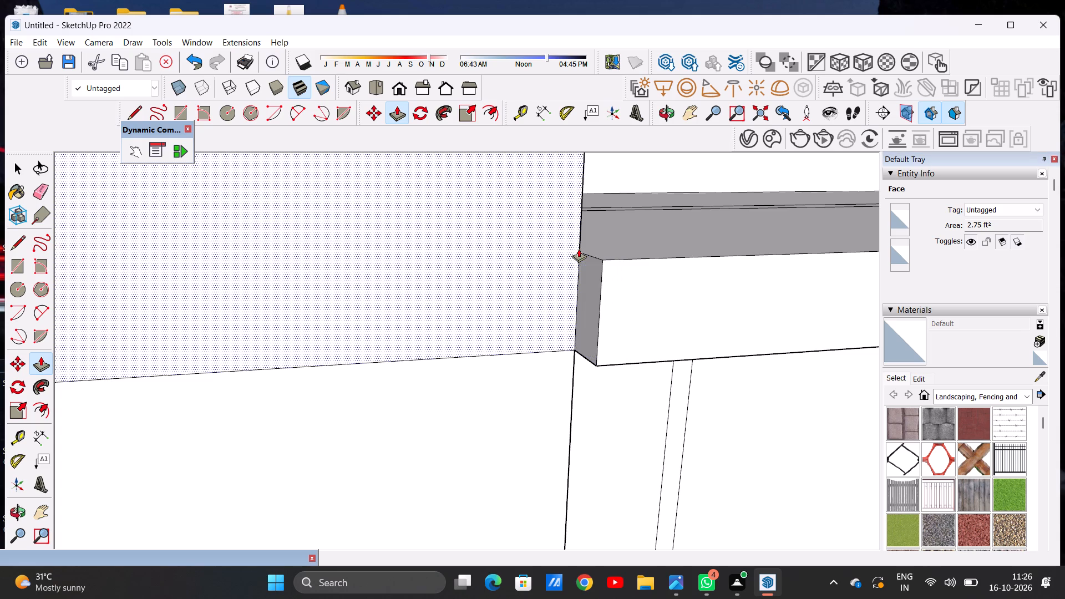
pyautogui.press('space')
# Push/Pull the front edge face of the outer side wall flush with the front of the two-storey room block.
pyautogui.scroll(-20, 569, 338)
pyautogui.scroll(-12, 569, 338)
pyautogui.moveTo(541, 323); pyautogui.dragTo(518, 291, button='middle')
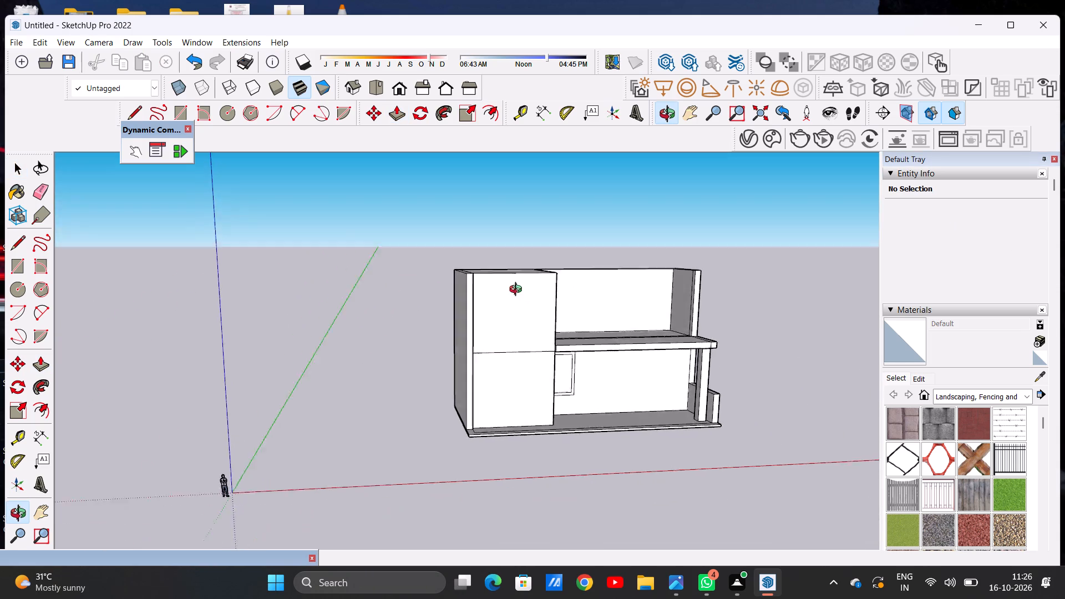
pyautogui.moveTo(518, 291); pyautogui.dragTo(322, 291, button='middle')
pyautogui.scroll(7, 449, 297)
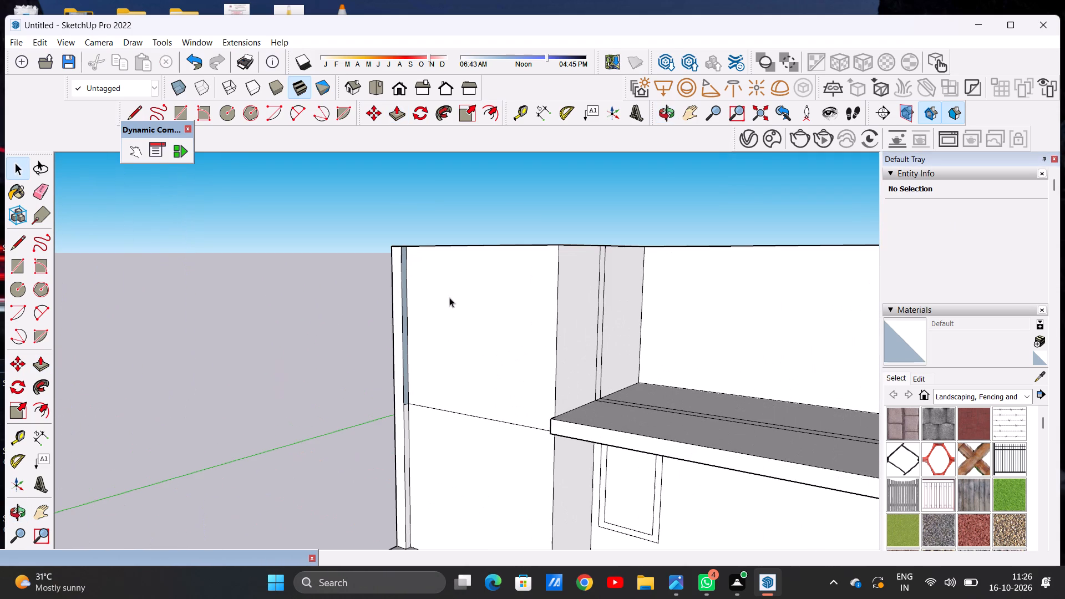
pyautogui.scroll(-6, 475, 342)
pyautogui.scroll(6, 442, 338)
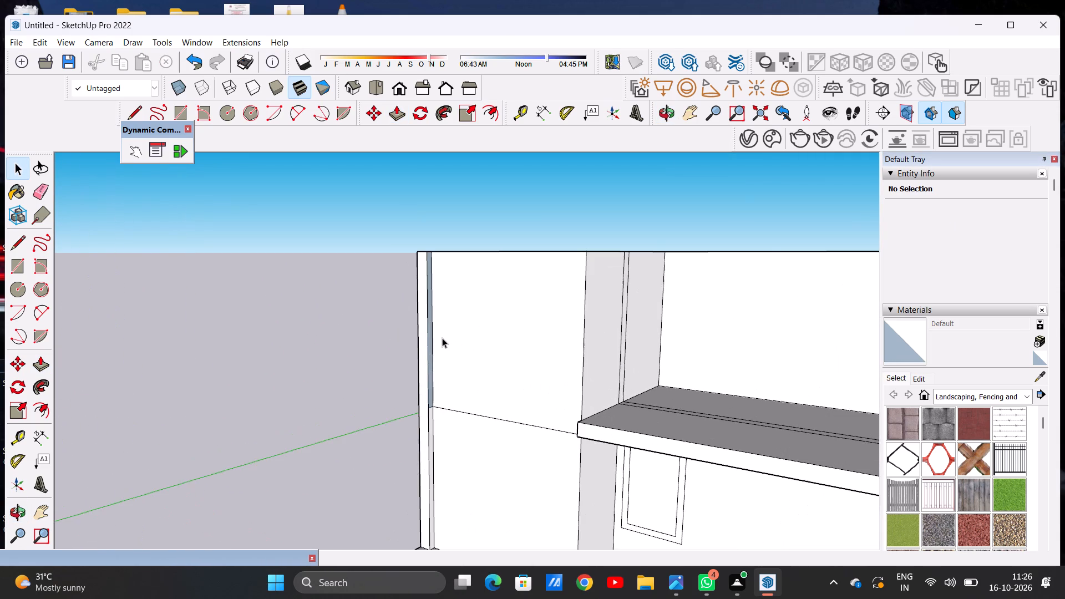
pyautogui.scroll(1, 435, 341)
pyautogui.moveTo(435, 342); pyautogui.dragTo(493, 467, button='middle')
pyautogui.press('p')
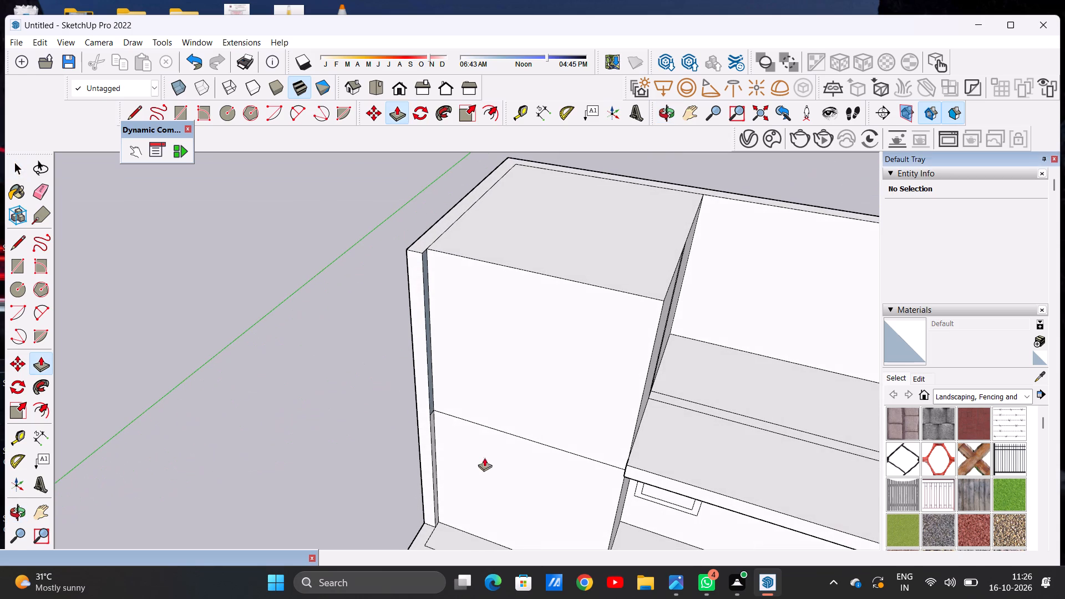
pyautogui.scroll(8, 409, 230)
pyautogui.click(419, 278)
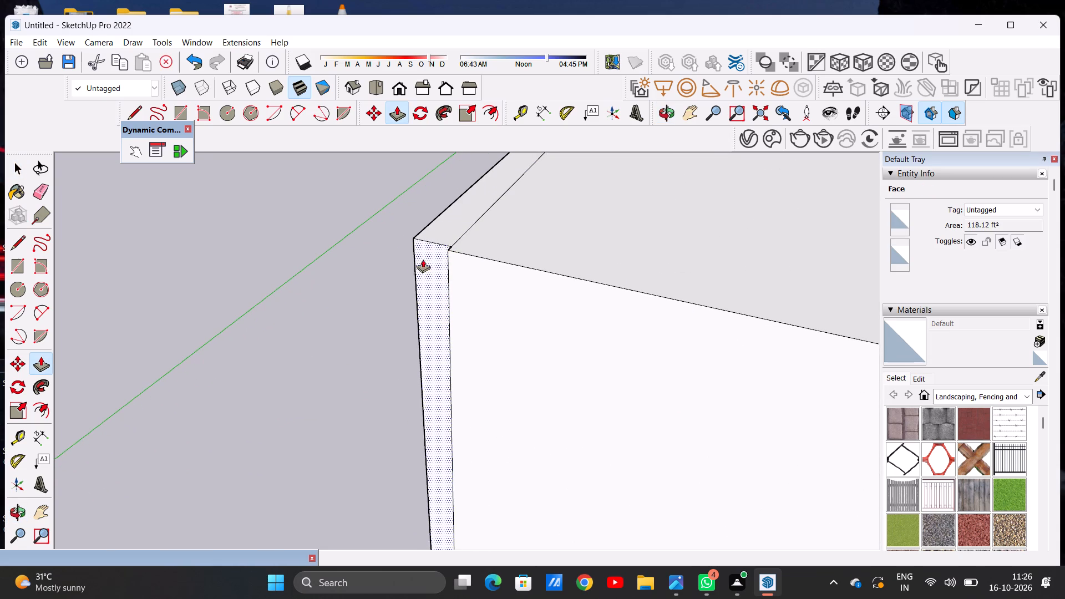
pyautogui.moveTo(423, 267); pyautogui.dragTo(549, 275, button='middle')
pyautogui.scroll(5, 528, 245)
pyautogui.click(524, 258)
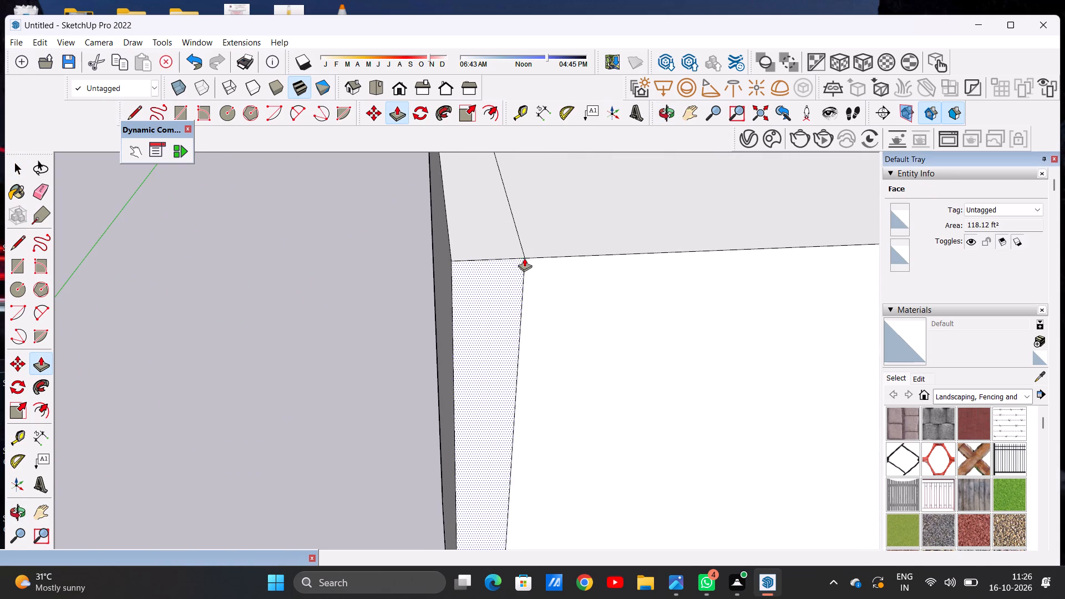
pyautogui.scroll(-16, 501, 261)
pyautogui.press('space')
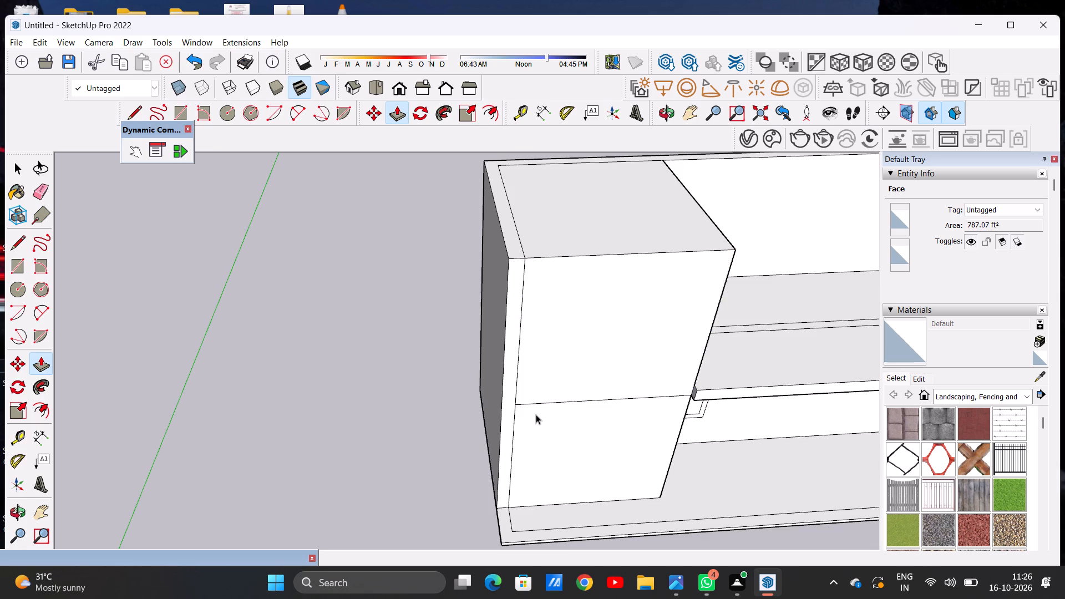
# Erase the horizontal line between the storeys and the vertical side-wall lines on the two-storey block's front face.
pyautogui.moveTo(528, 410); pyautogui.dragTo(525, 340, button='middle')
pyautogui.scroll(-9, 464, 346)
pyautogui.scroll(2, 553, 358)
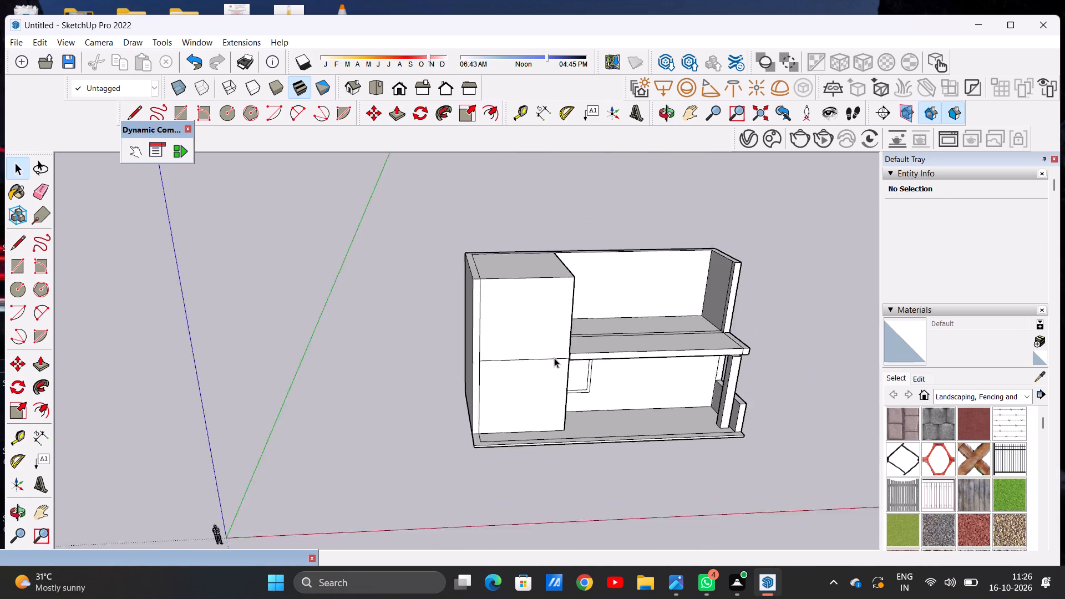
pyautogui.scroll(3, 554, 358)
pyautogui.scroll(-4, 530, 363)
pyautogui.moveTo(519, 399); pyautogui.dragTo(485, 331, button='middle')
pyautogui.scroll(5, 483, 352)
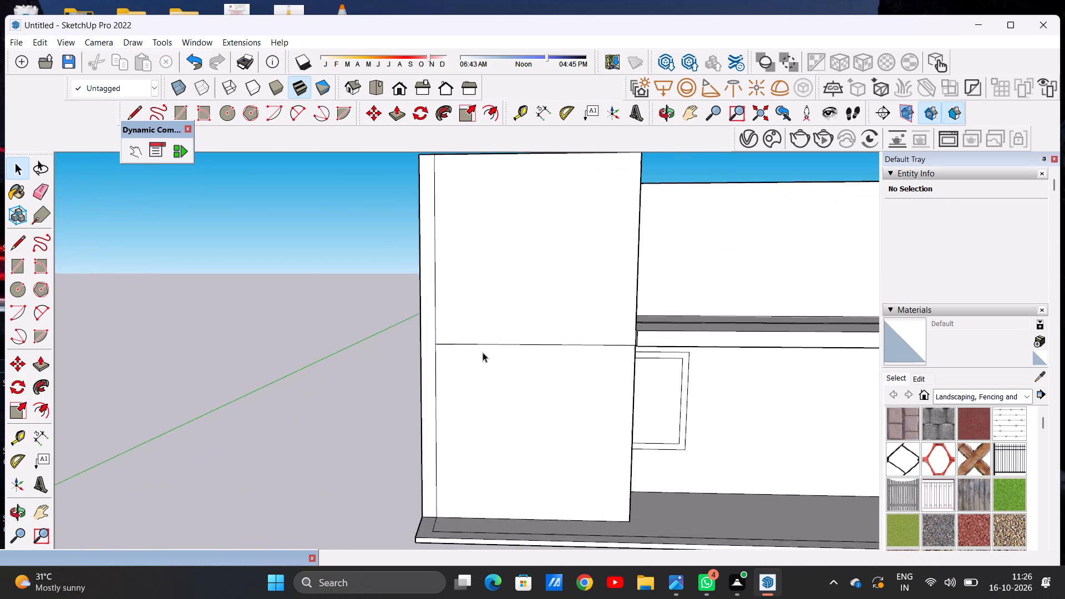
pyautogui.scroll(4, 483, 352)
pyautogui.press('e')
pyautogui.scroll(3, 493, 347)
pyautogui.moveTo(478, 316); pyautogui.dragTo(486, 354)
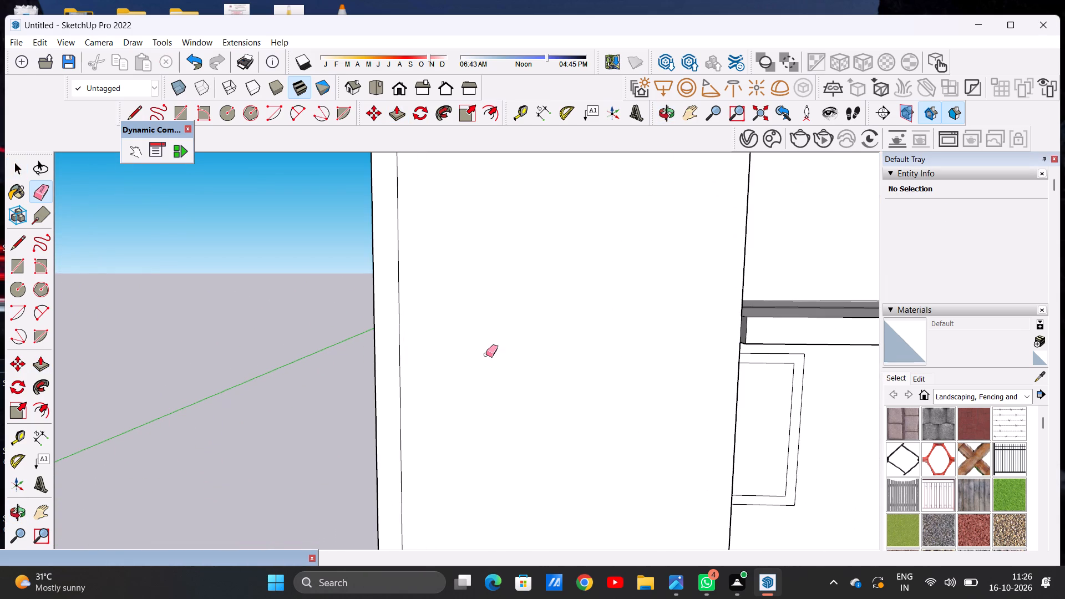
pyautogui.doubleClick(398, 317)
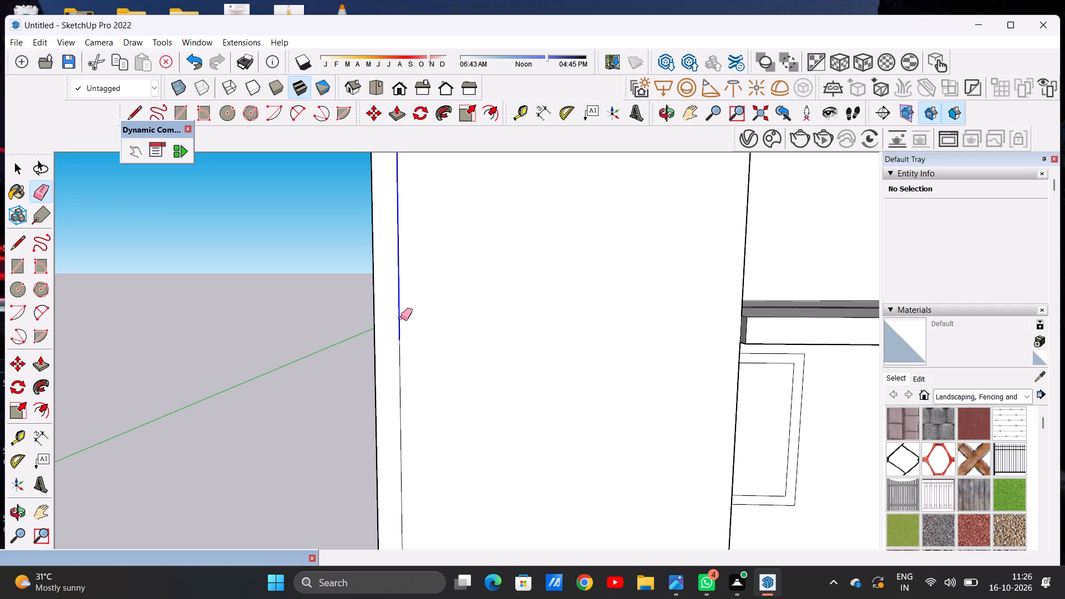
pyautogui.moveTo(400, 340); pyautogui.dragTo(395, 369)
pyautogui.press('space')
# Examine the merged front of the two-storey block and the upper-storey recess beside it.
pyautogui.scroll(-6, 423, 394)
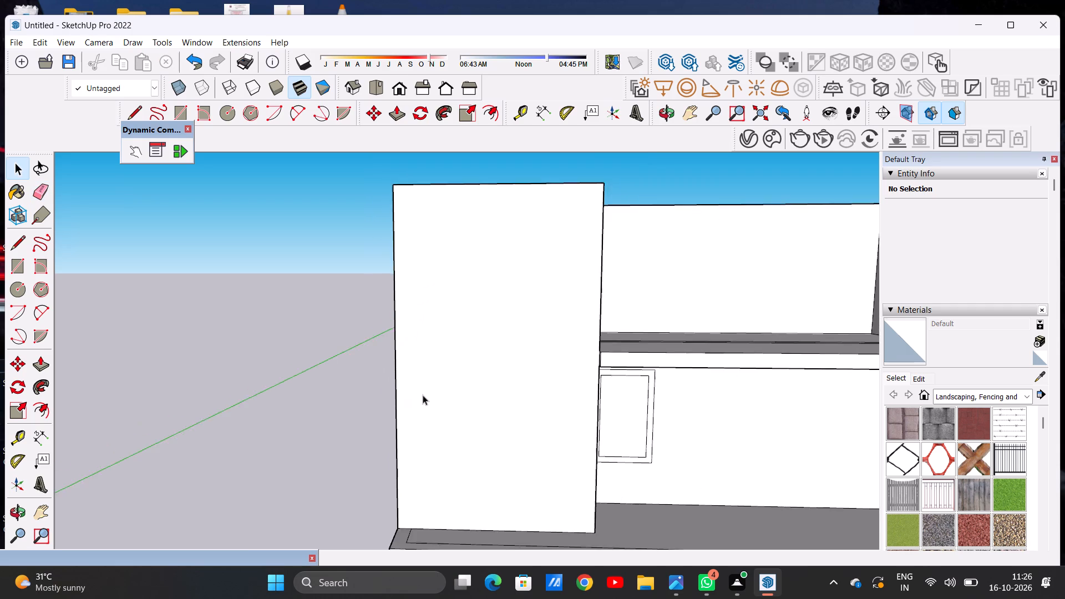
pyautogui.scroll(-8, 423, 395)
pyautogui.scroll(7, 457, 463)
pyautogui.scroll(-8, 324, 369)
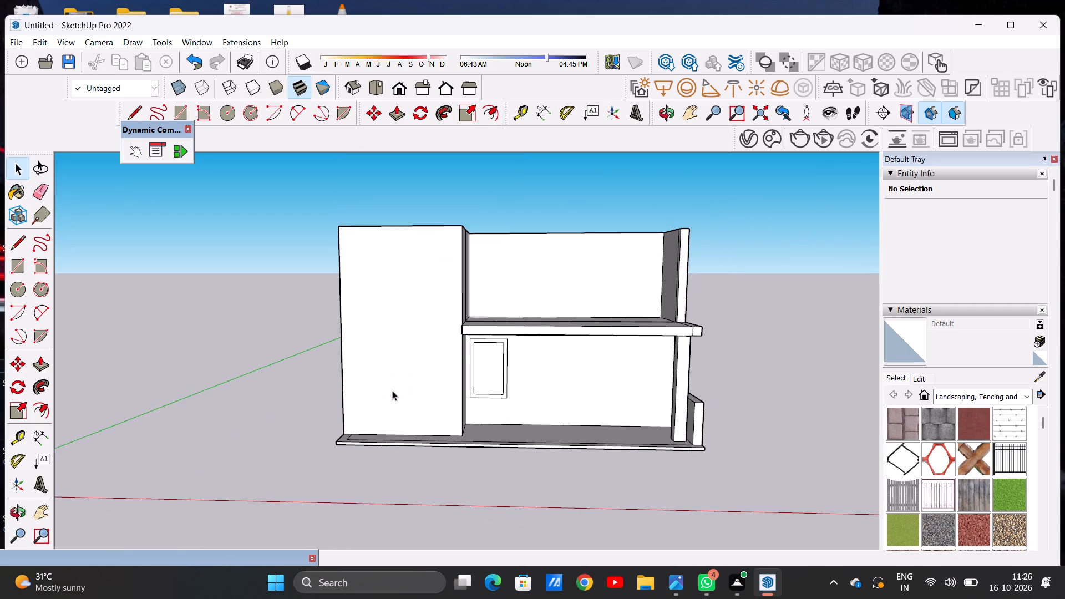
pyautogui.moveTo(413, 384); pyautogui.dragTo(432, 337, button='middle')
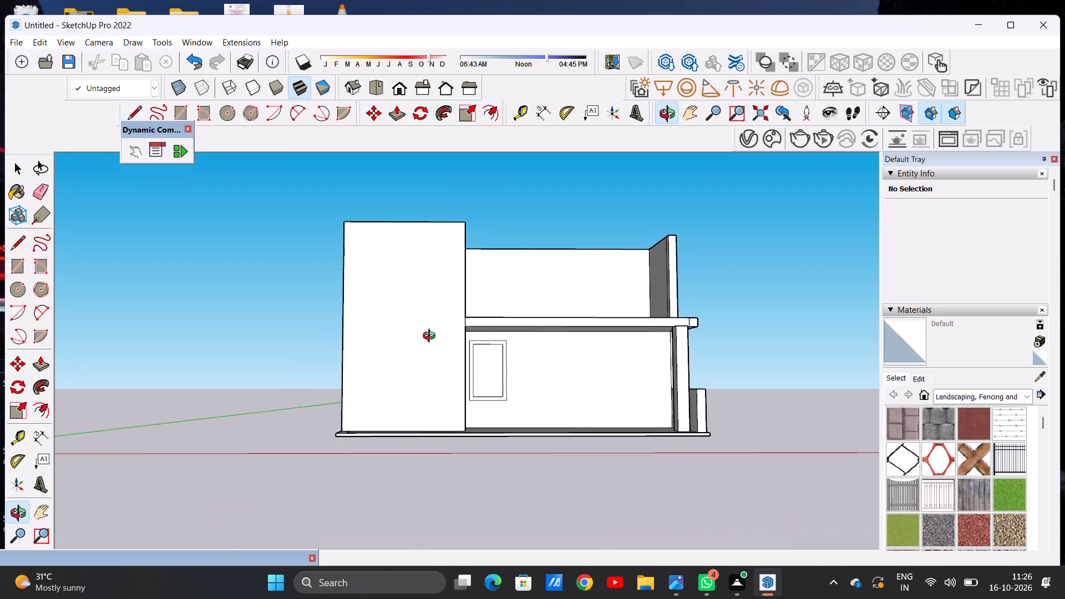
pyautogui.moveTo(432, 337); pyautogui.dragTo(426, 351, button='middle')
pyautogui.scroll(7, 546, 289)
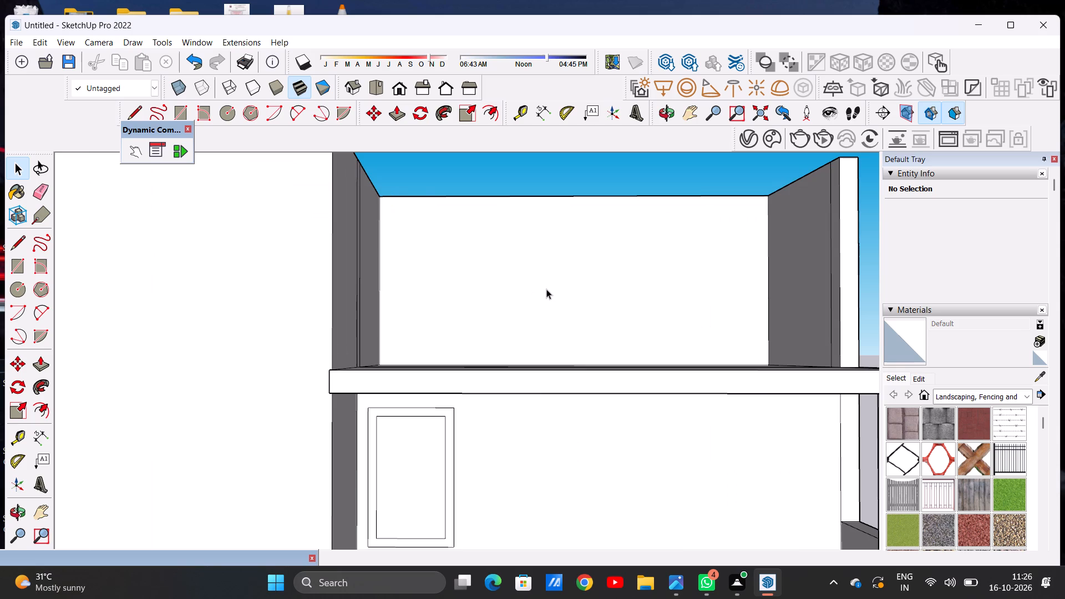
# Push/Pull the narrow strip on the first-floor slab up to the top of the outer side wall, closing the upper-storey recess.
pyautogui.moveTo(542, 344); pyautogui.dragTo(541, 463, button='middle')
pyautogui.scroll(-5, 486, 384)
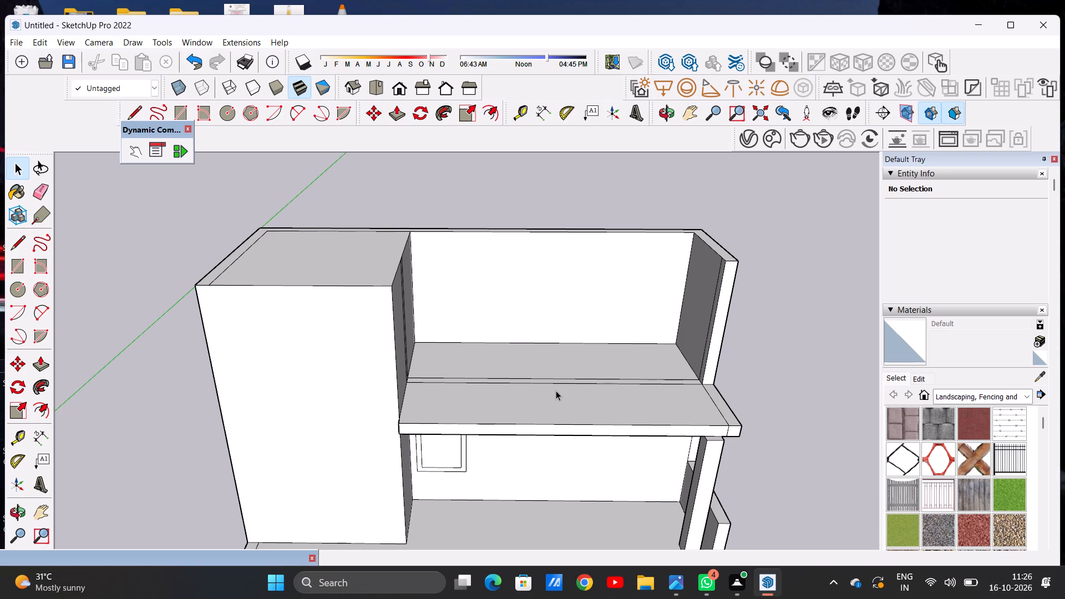
pyautogui.scroll(-18, 557, 389)
pyautogui.scroll(5, 574, 374)
pyautogui.moveTo(663, 380); pyautogui.dragTo(659, 441, button='middle')
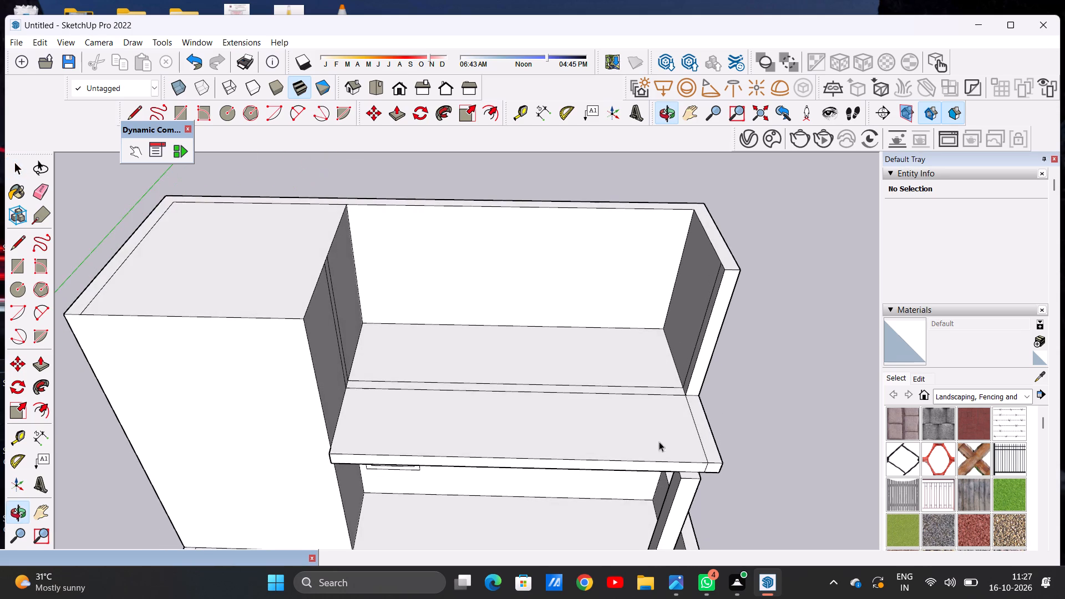
pyautogui.scroll(2, 682, 414)
pyautogui.scroll(-1, 682, 414)
pyautogui.press('p')
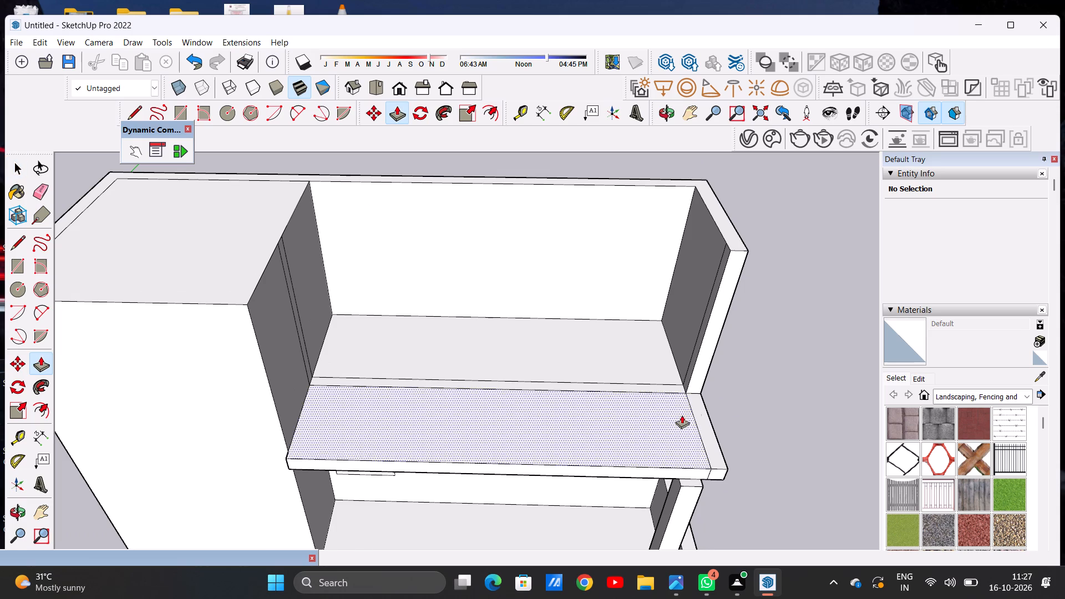
pyautogui.scroll(11, 666, 381)
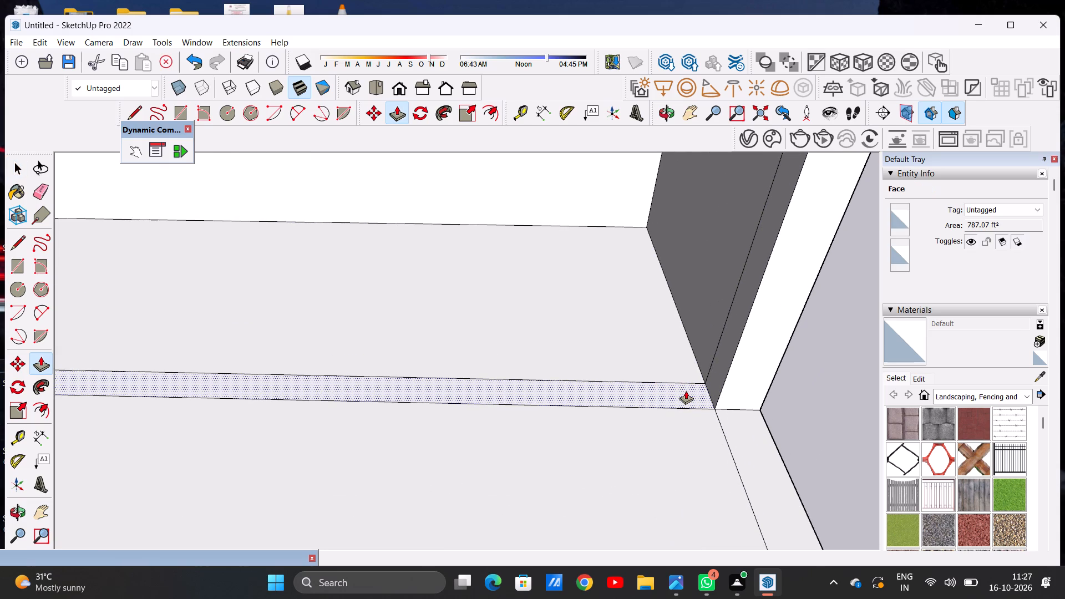
pyautogui.click(686, 390)
pyautogui.scroll(-19, 691, 366)
pyautogui.scroll(2, 729, 292)
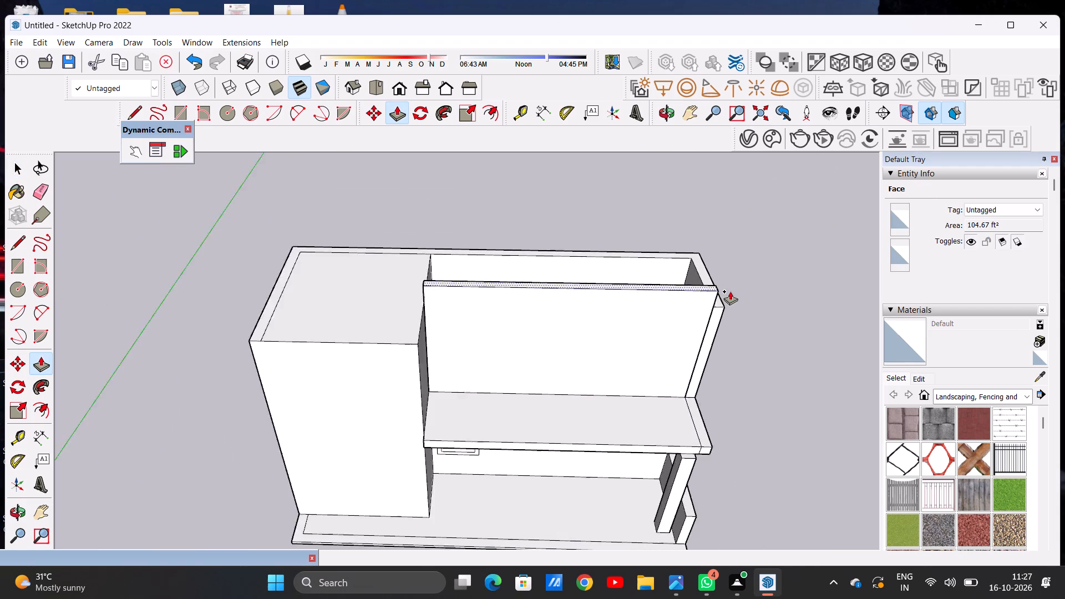
pyautogui.scroll(18, 730, 291)
pyautogui.click(724, 316)
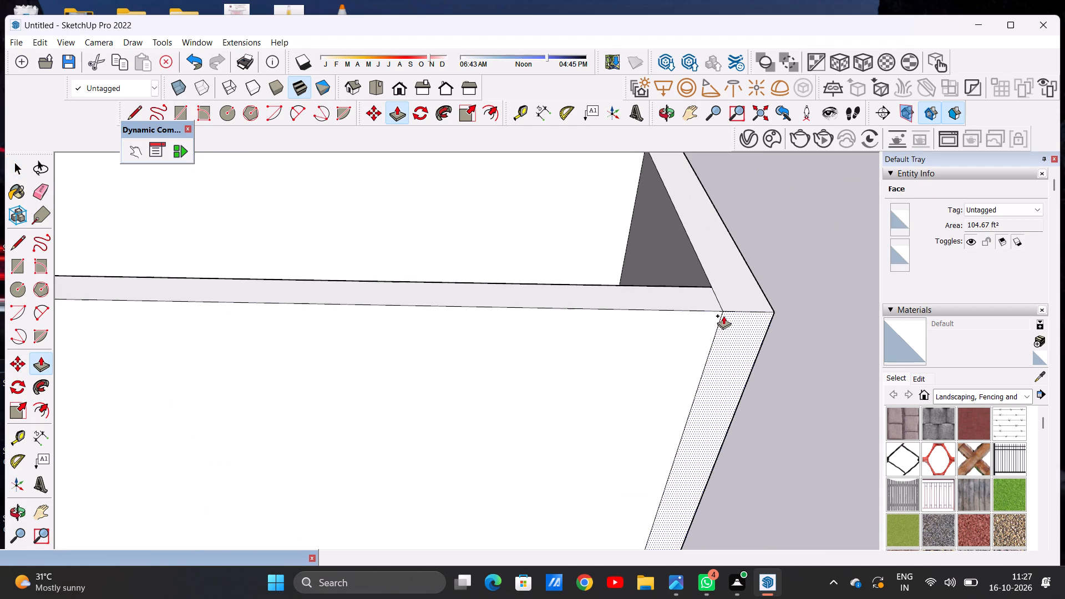
pyautogui.press('space')
# Examine the front elevation with the raised upper-storey front wall beside the two-storey block.
pyautogui.scroll(-19, 602, 319)
pyautogui.moveTo(491, 392); pyautogui.dragTo(515, 280, button='middle')
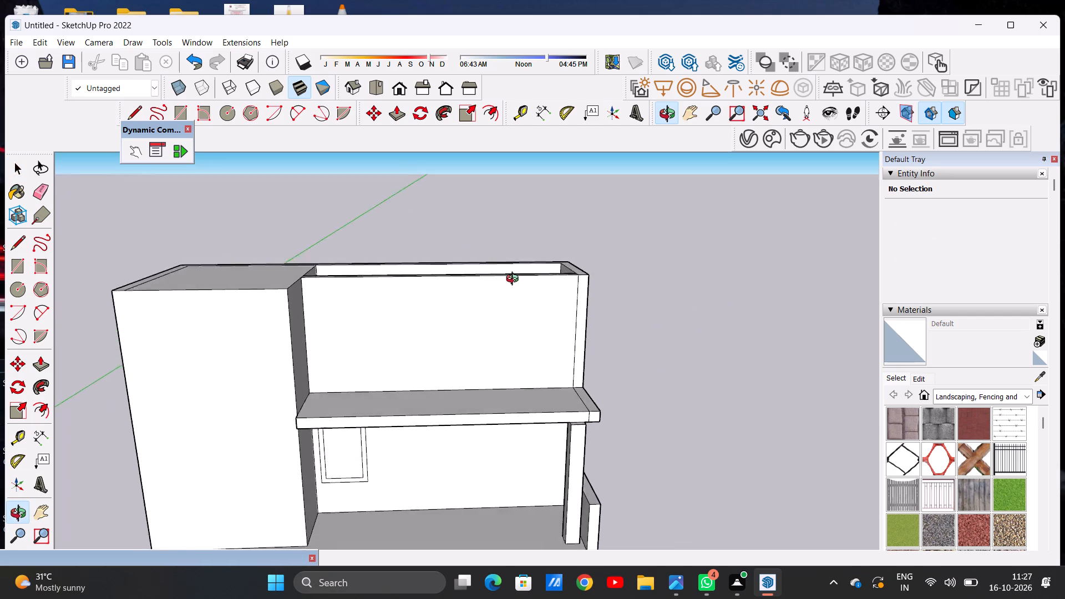
pyautogui.moveTo(515, 280); pyautogui.dragTo(516, 276, button='middle')
pyautogui.scroll(-8, 520, 282)
pyautogui.scroll(2, 436, 314)
pyautogui.moveTo(436, 314); pyautogui.dragTo(437, 288, button='middle')
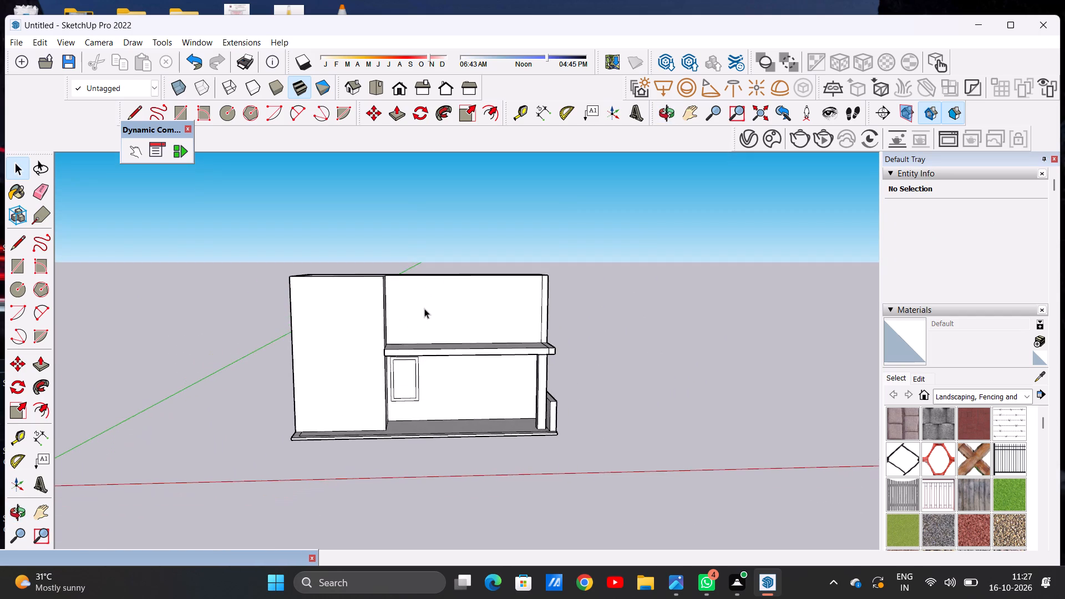
pyautogui.scroll(4, 424, 308)
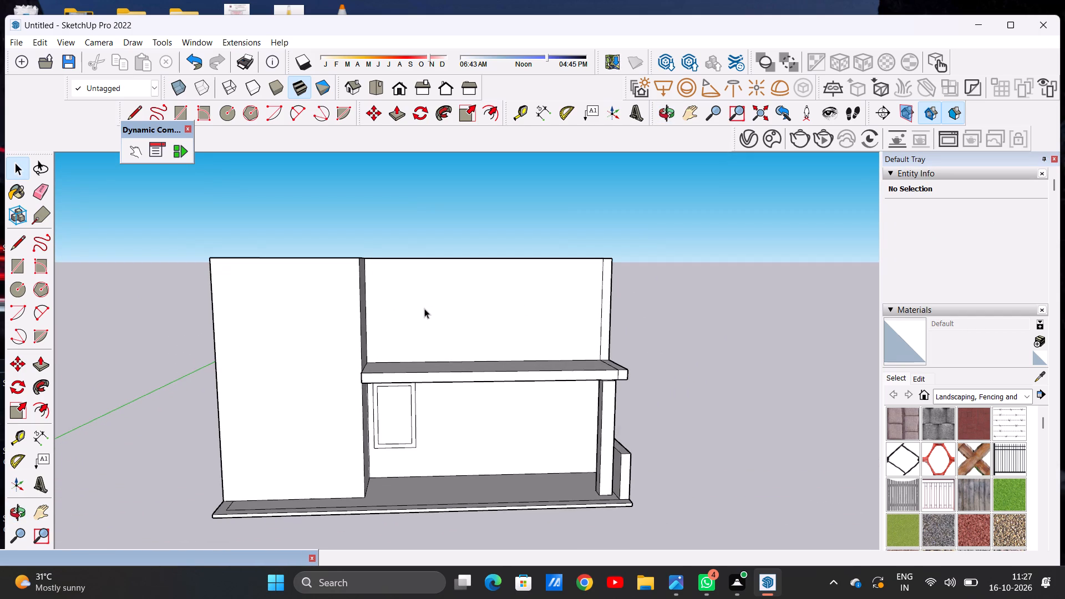
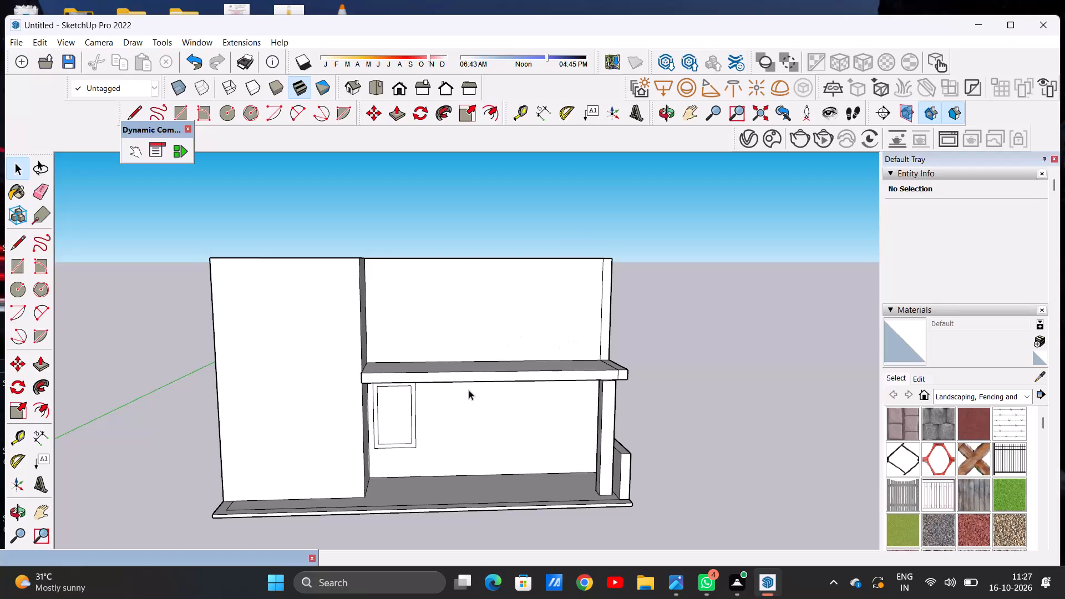
# Examine the upper-storey front wall and the slab edge beside the two-storey block.
pyautogui.scroll(-20, 469, 390)
pyautogui.scroll(7, 449, 358)
pyautogui.moveTo(546, 354); pyautogui.dragTo(525, 363, button='middle')
pyautogui.scroll(2, 506, 332)
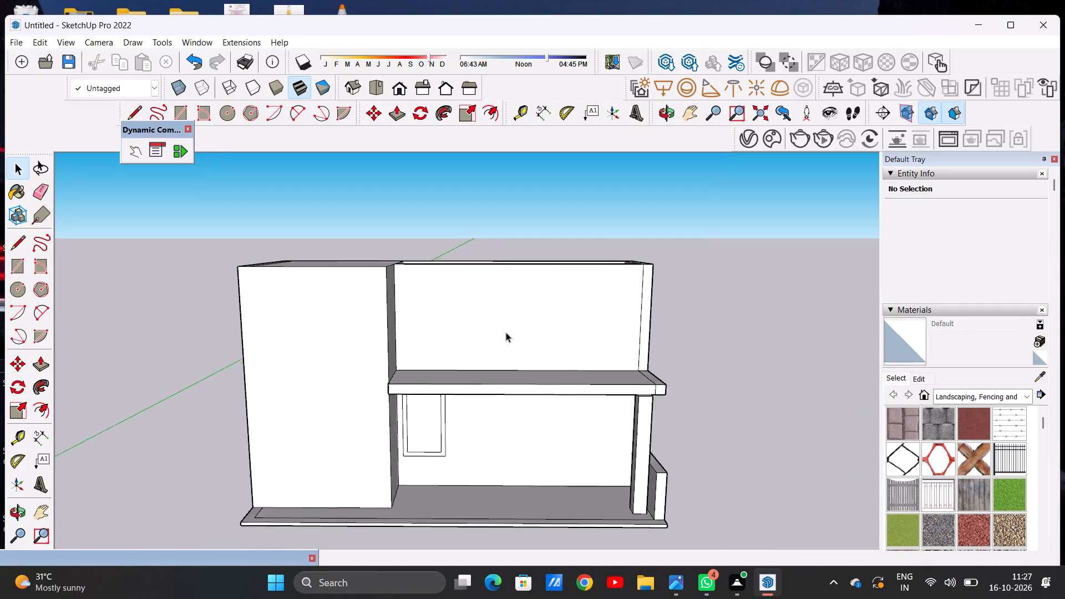
pyautogui.scroll(4, 506, 332)
pyautogui.moveTo(504, 342); pyautogui.dragTo(511, 316, button='middle')
pyautogui.scroll(2, 511, 316)
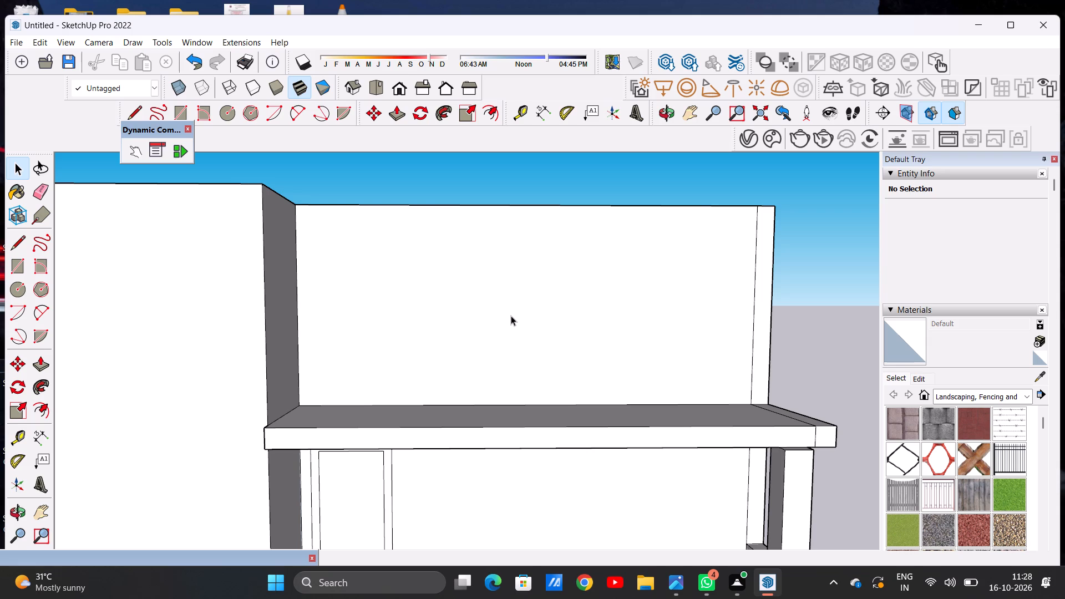
pyautogui.scroll(-3, 547, 319)
pyautogui.scroll(-20, 550, 325)
pyautogui.scroll(-14, 550, 325)
# Draw a line across the outer side wall from the first-floor slab's top corner to the wall's back edge, parallel to the green axis.
pyautogui.moveTo(617, 330); pyautogui.dragTo(485, 349, button='middle')
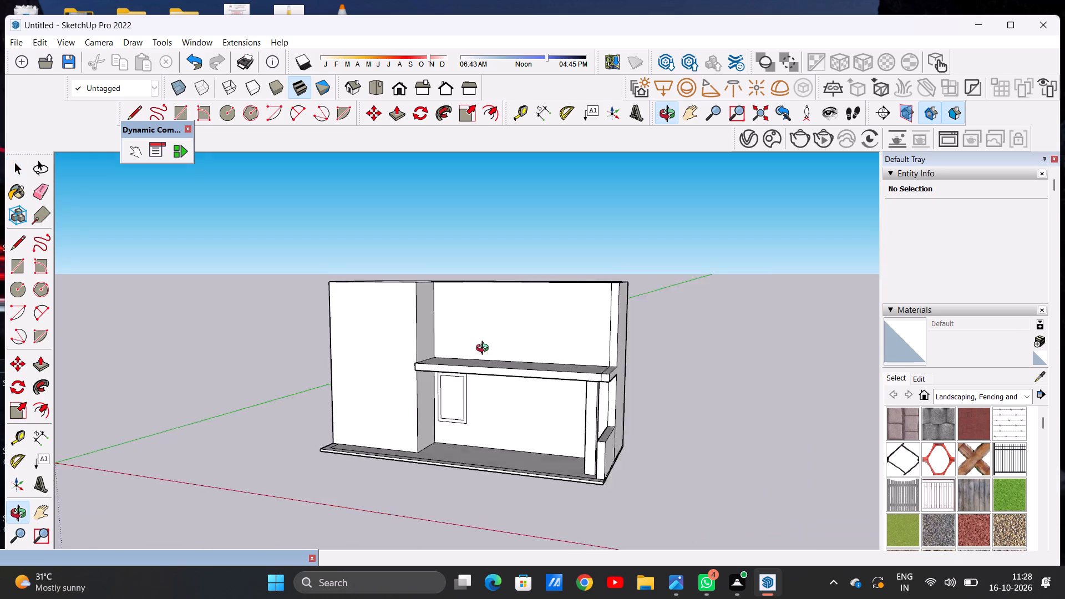
pyautogui.moveTo(485, 349); pyautogui.dragTo(452, 422, button='middle')
pyautogui.scroll(8, 601, 404)
pyautogui.moveTo(626, 419); pyautogui.dragTo(535, 387, button='middle')
pyautogui.scroll(2, 506, 401)
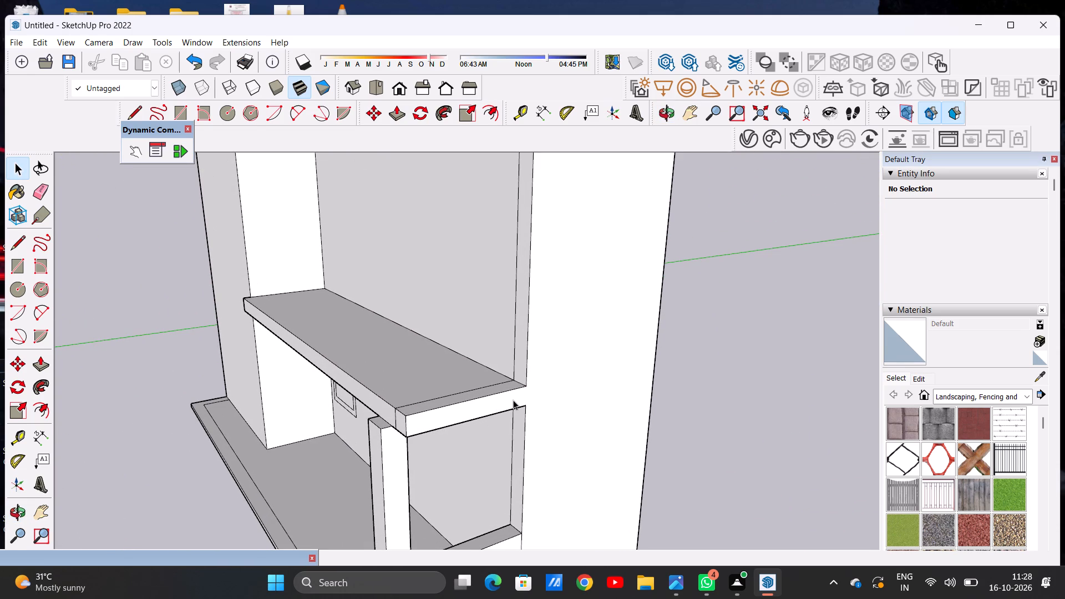
pyautogui.press('l')
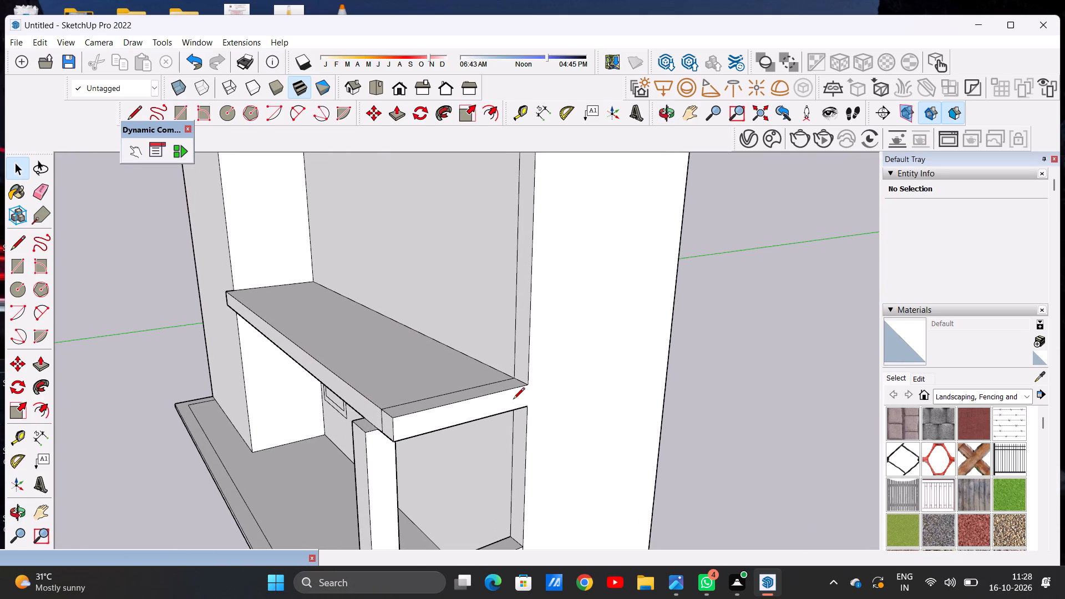
pyautogui.scroll(10, 561, 368)
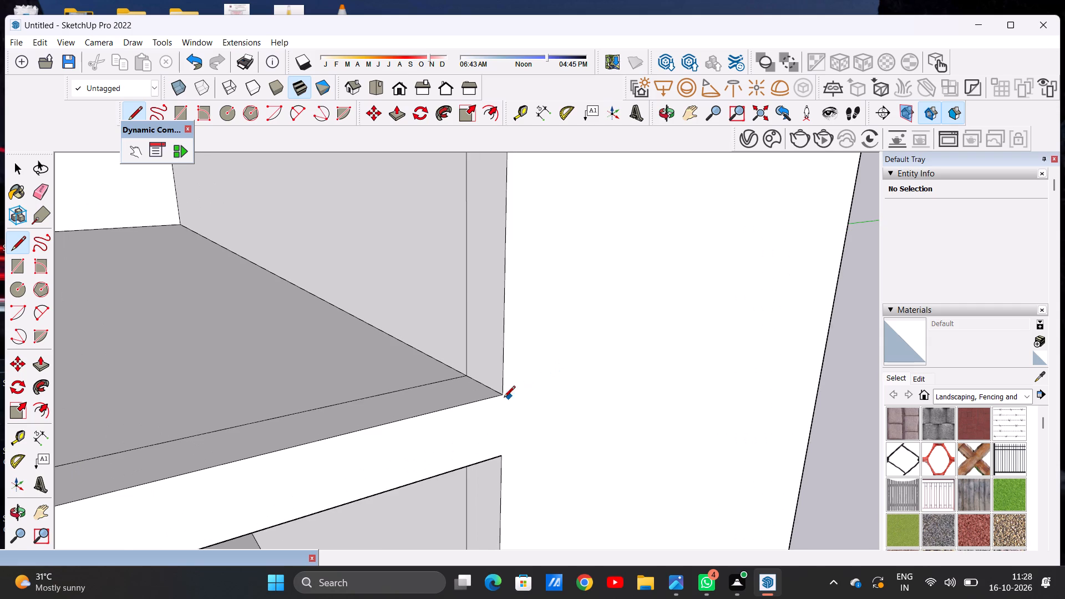
pyautogui.click(506, 395)
pyautogui.scroll(-7, 594, 372)
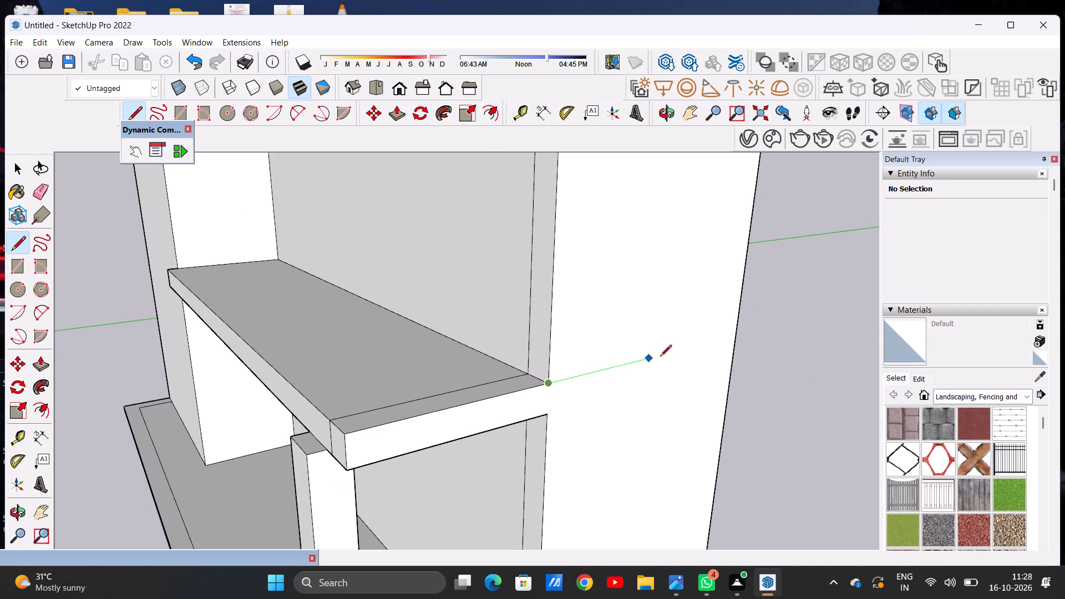
pyautogui.scroll(7, 729, 342)
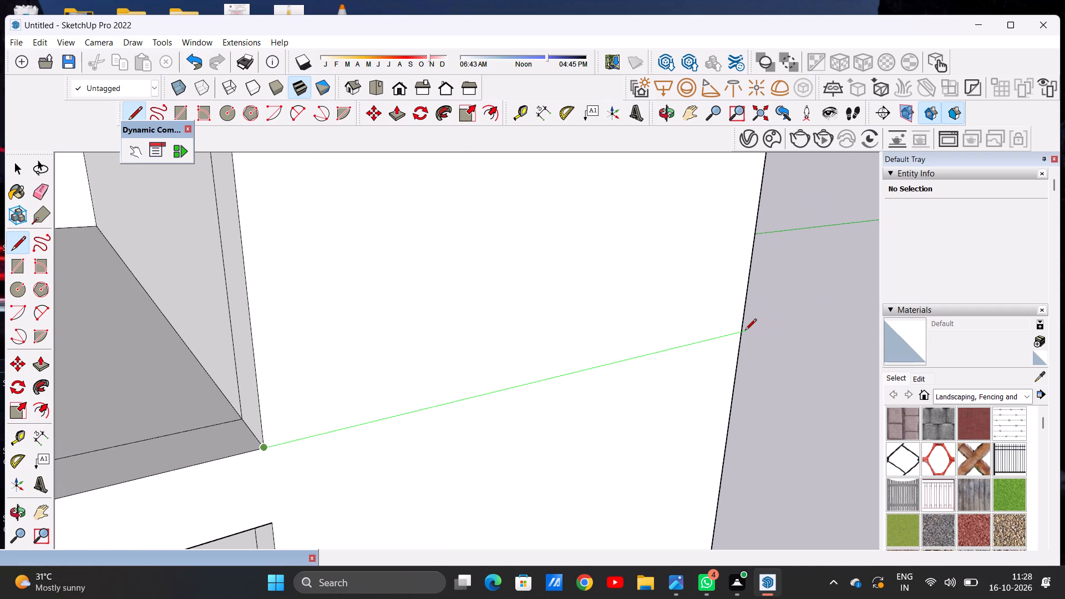
pyautogui.click(744, 331)
pyautogui.scroll(-6, 574, 293)
# Outline the rest of the slab band on the outer side wall with a vertical line at the slab end and a line along its underside.
pyautogui.scroll(12, 424, 410)
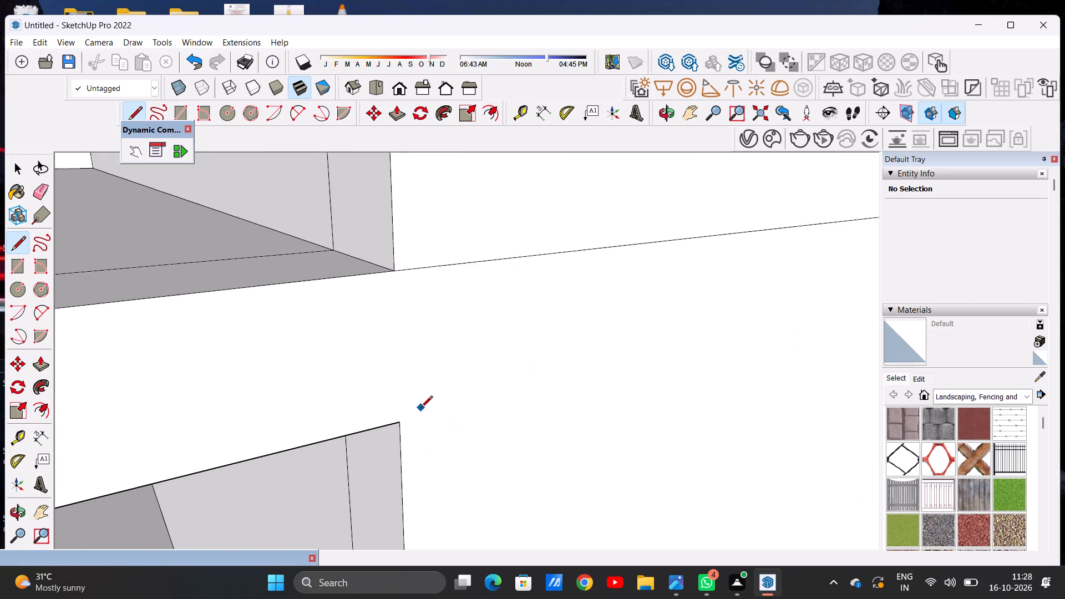
pyautogui.scroll(1, 421, 408)
pyautogui.click(396, 253)
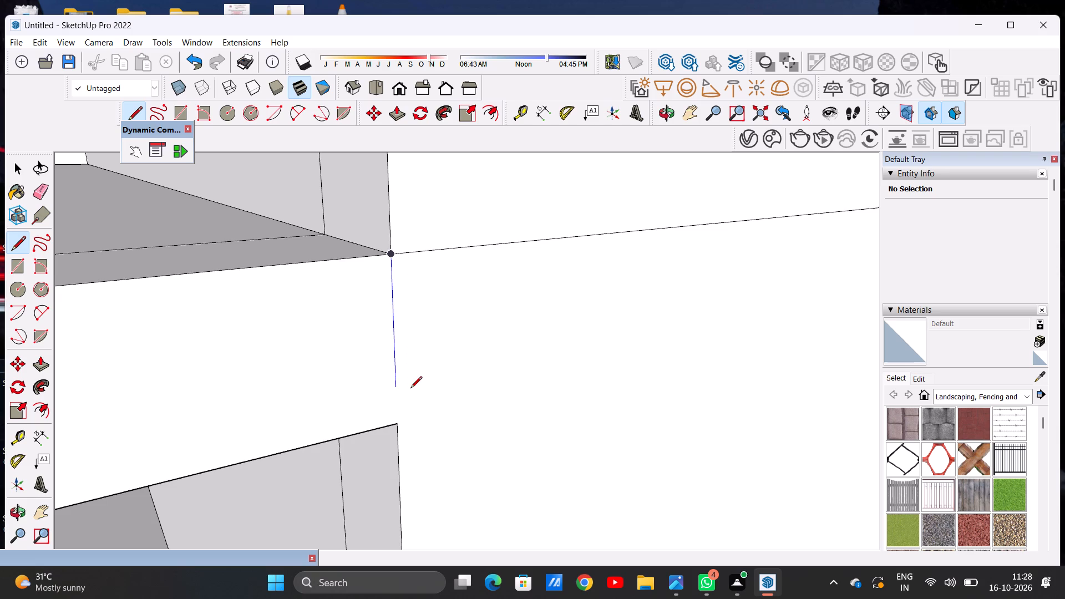
pyautogui.click(396, 422)
pyautogui.click(397, 423)
pyautogui.scroll(-14, 494, 402)
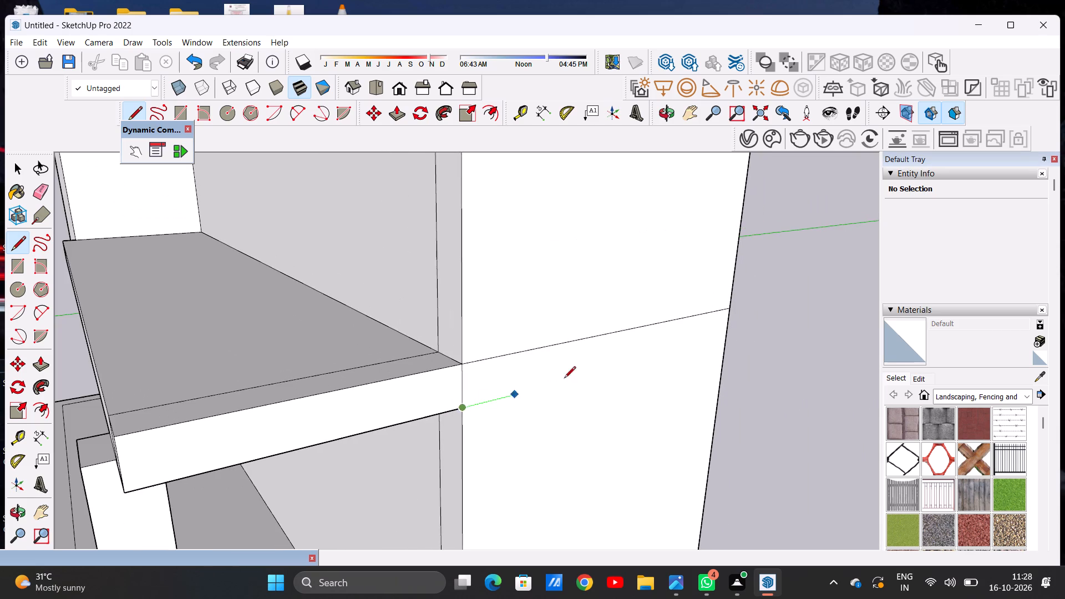
pyautogui.scroll(10, 701, 342)
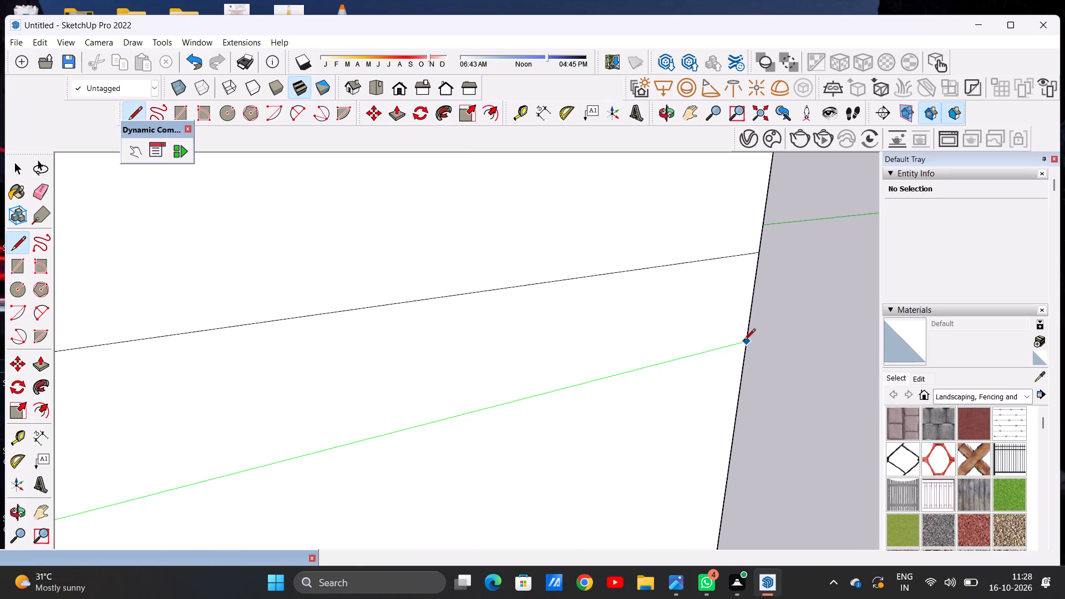
pyautogui.click(745, 343)
pyautogui.press('space')
# Examine the slab band on the outer side wall and the open-topped space behind the upper-storey front wall.
pyautogui.scroll(-2, 648, 415)
pyautogui.scroll(1, 648, 416)
pyautogui.scroll(-7, 648, 416)
pyautogui.scroll(-10, 570, 390)
pyautogui.scroll(-5, 422, 404)
pyautogui.moveTo(378, 402); pyautogui.dragTo(470, 415, button='middle')
pyautogui.scroll(1, 537, 326)
pyautogui.moveTo(480, 356); pyautogui.dragTo(528, 429, button='middle')
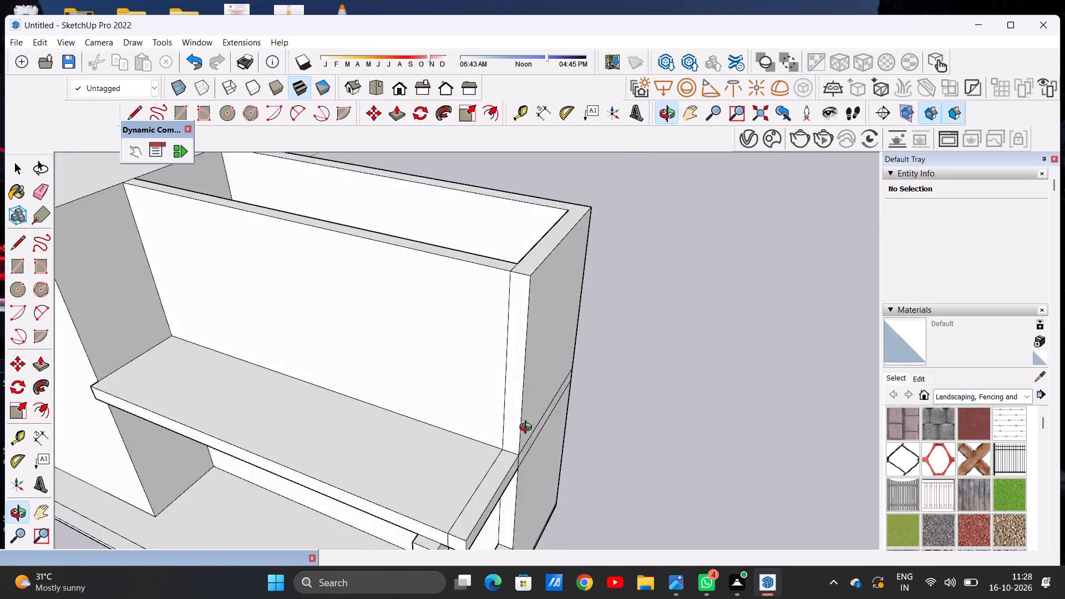
pyautogui.moveTo(528, 429); pyautogui.dragTo(561, 461, button='middle')
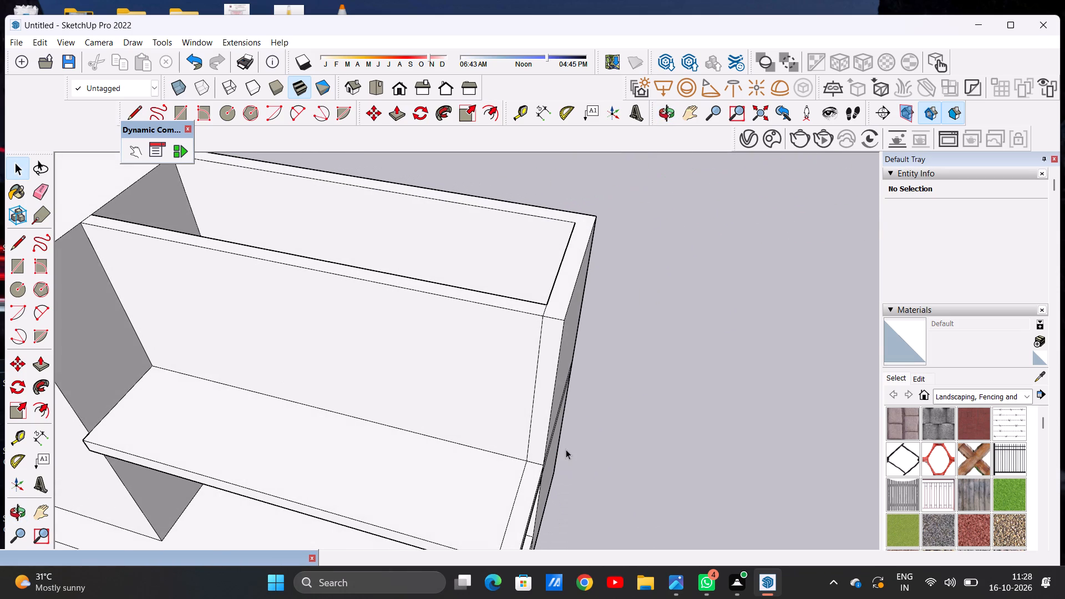
pyautogui.scroll(-7, 535, 377)
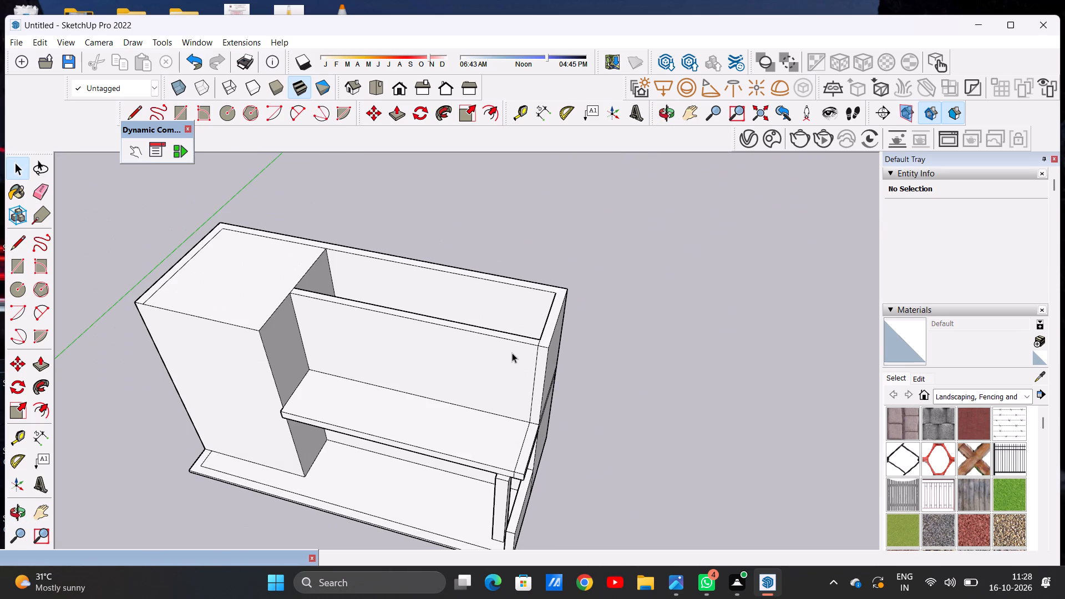
pyautogui.scroll(-6, 512, 351)
pyautogui.scroll(4, 552, 386)
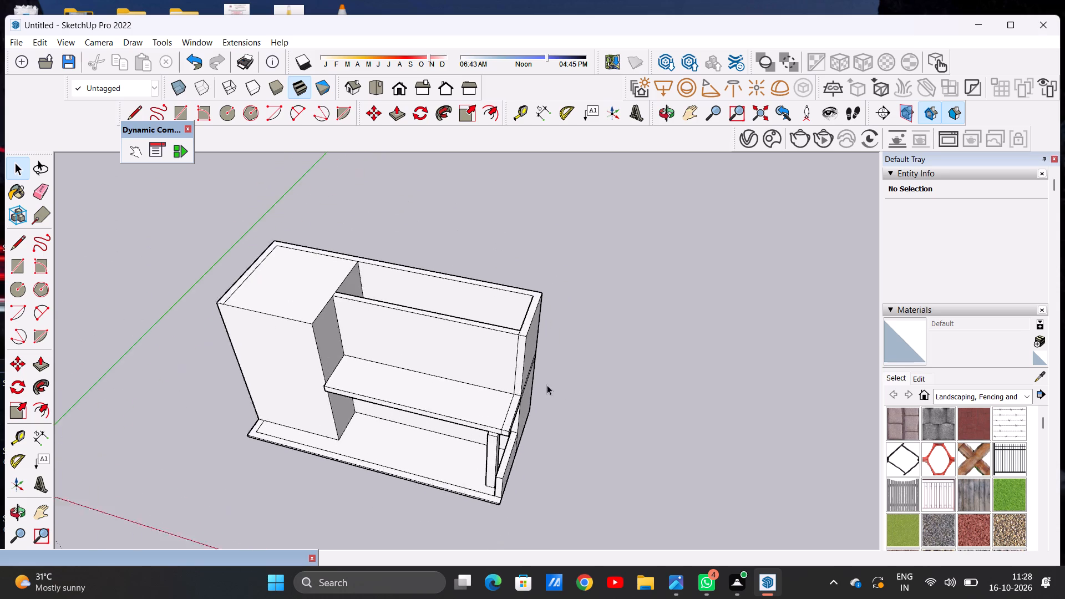
pyautogui.scroll(4, 547, 385)
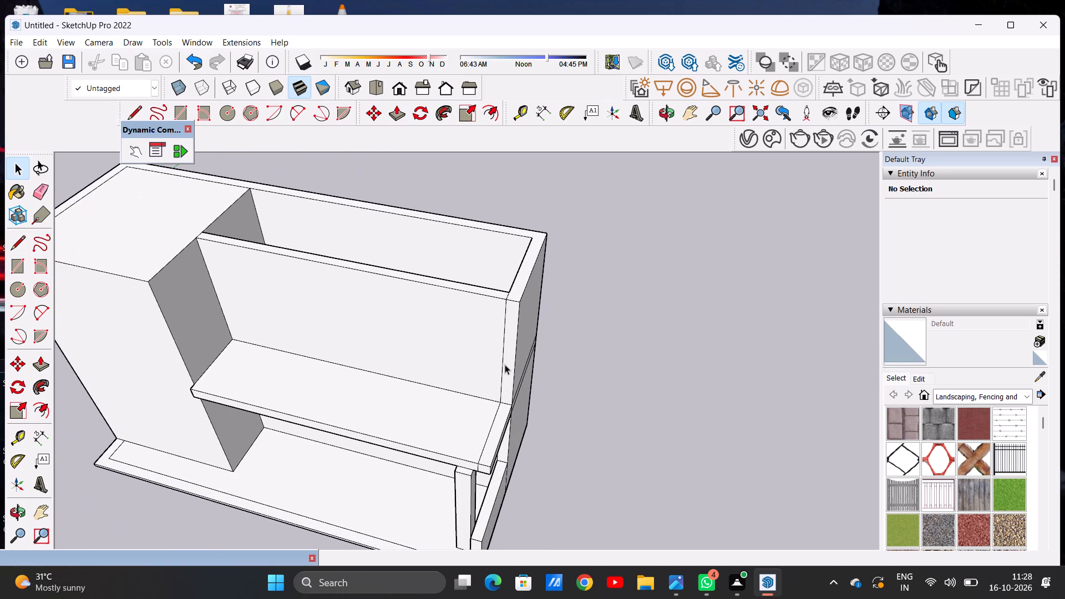
# Push/Pull the inner face of the upper-storey end wall about 57' 2" to the two-storey block, filling the open-topped space.
pyautogui.moveTo(408, 277); pyautogui.dragTo(477, 331, button='middle')
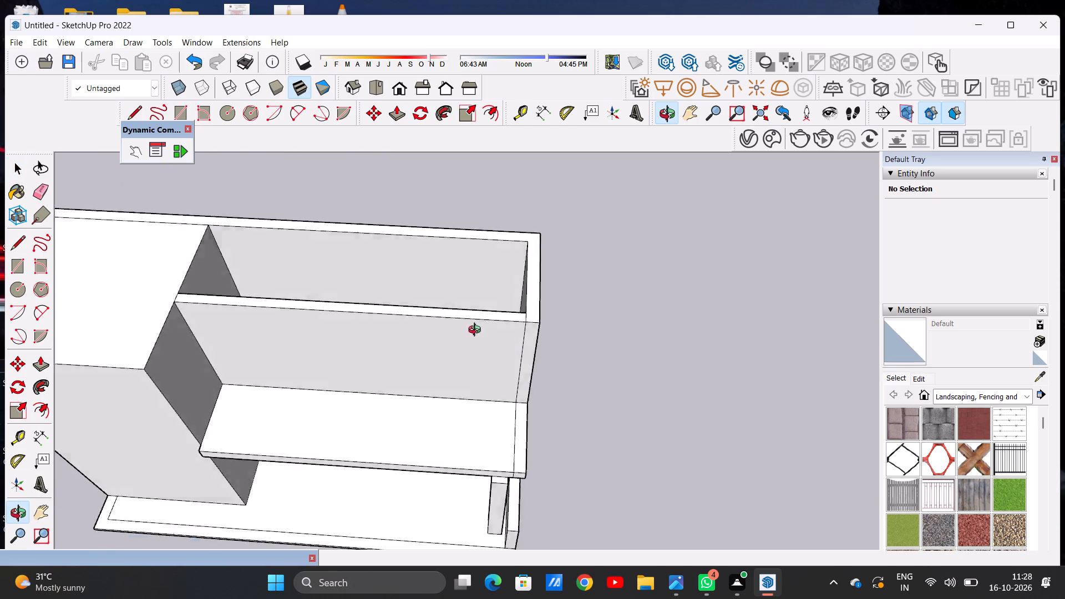
pyautogui.moveTo(477, 331); pyautogui.dragTo(589, 369, button='middle')
pyautogui.scroll(6, 543, 287)
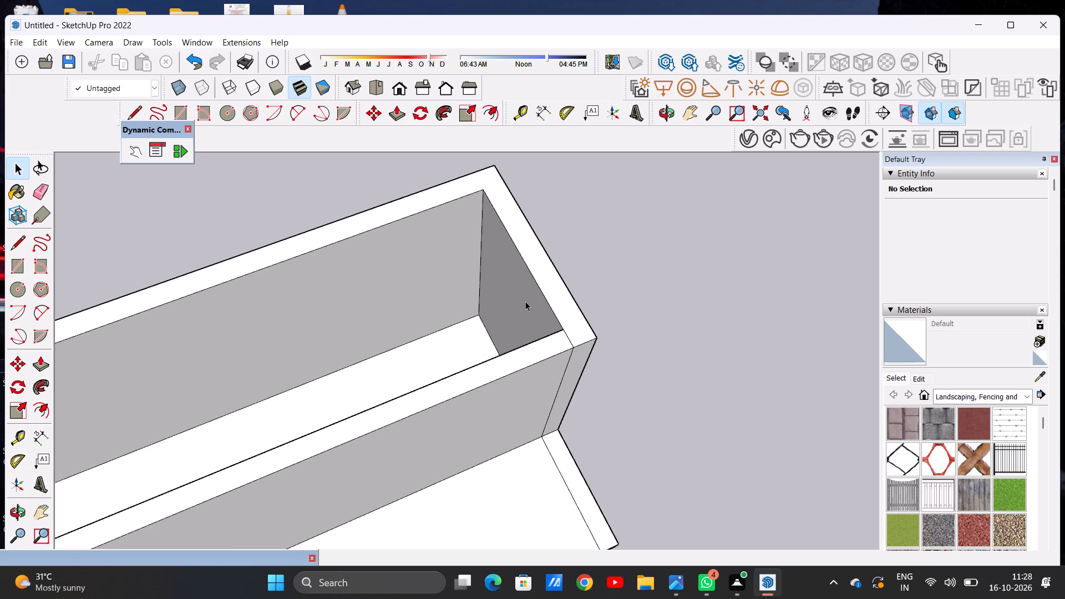
pyautogui.press('p')
pyautogui.scroll(3, 532, 292)
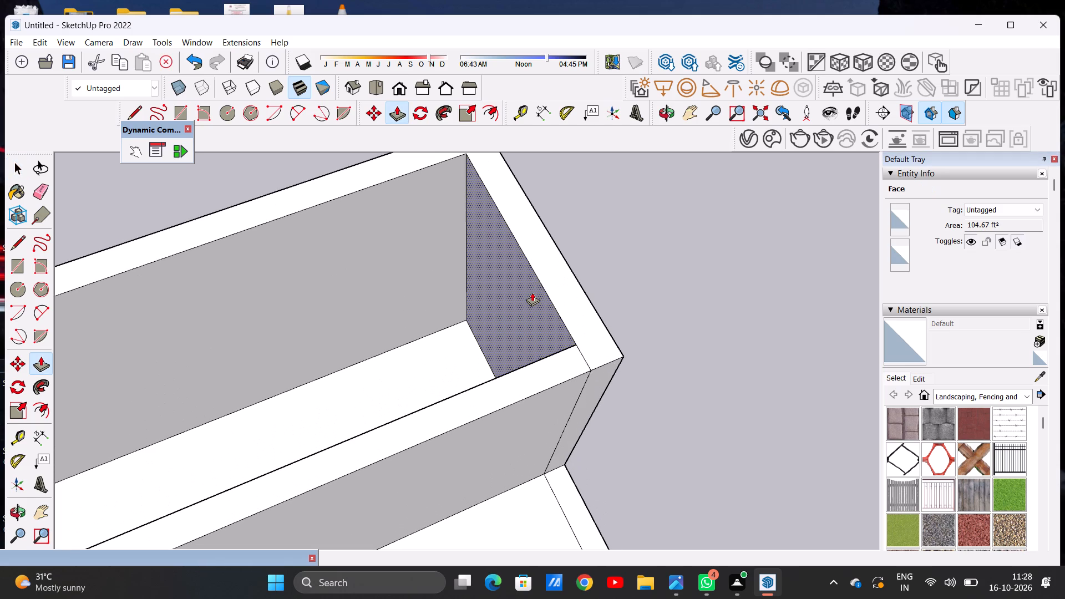
pyautogui.click(532, 292)
pyautogui.scroll(-14, 414, 314)
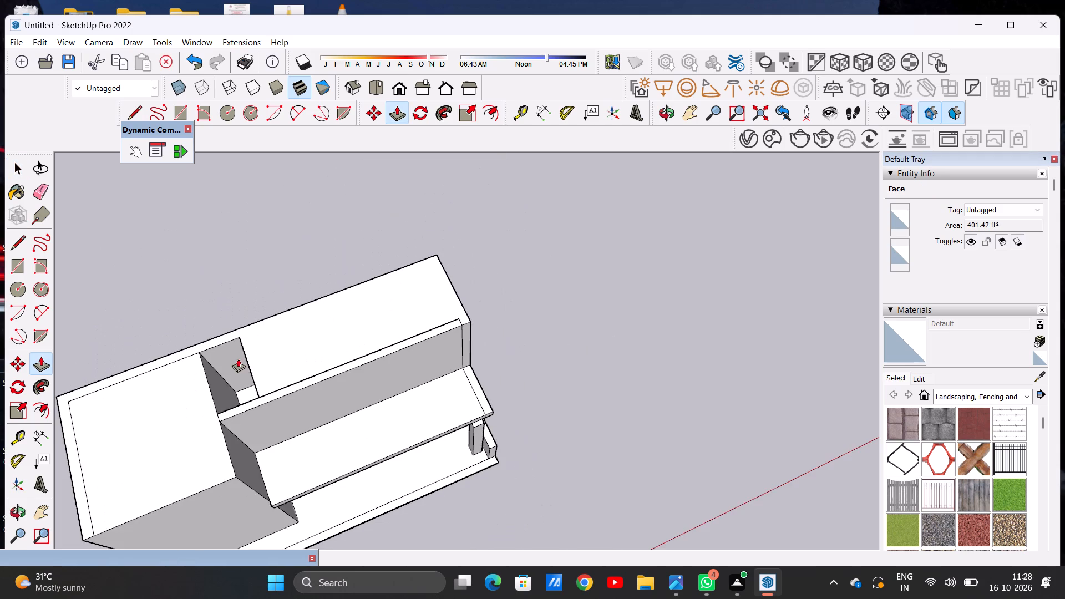
pyautogui.scroll(11, 238, 358)
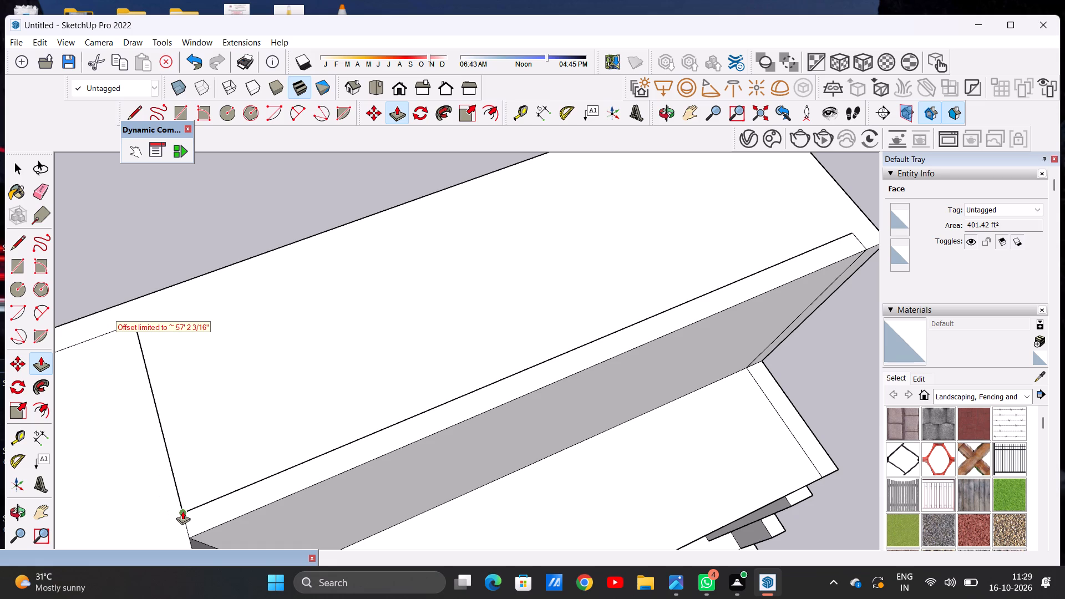
pyautogui.click(182, 511)
pyautogui.press('space')
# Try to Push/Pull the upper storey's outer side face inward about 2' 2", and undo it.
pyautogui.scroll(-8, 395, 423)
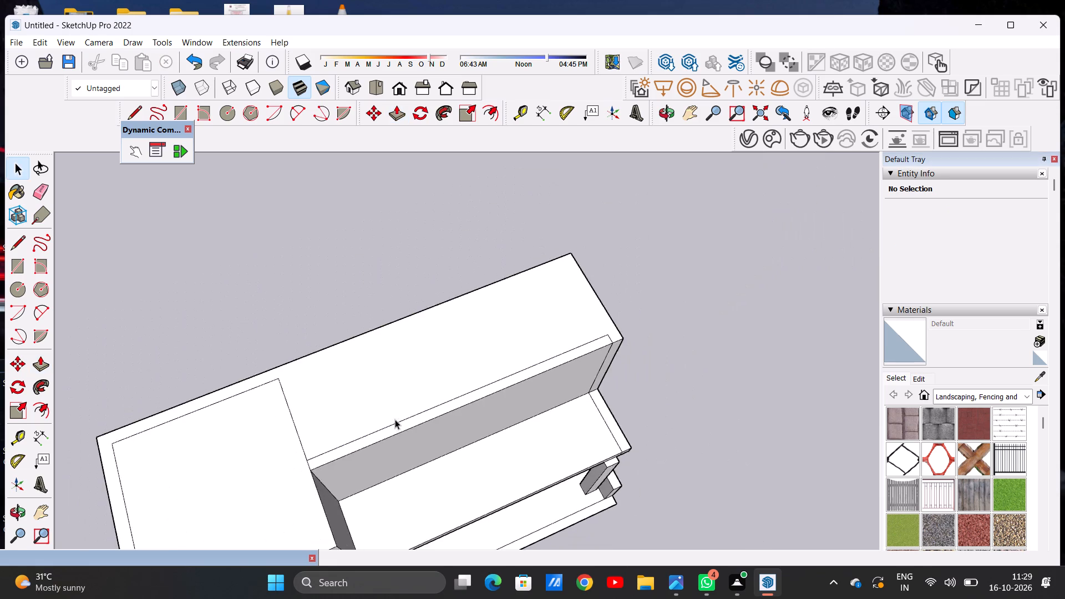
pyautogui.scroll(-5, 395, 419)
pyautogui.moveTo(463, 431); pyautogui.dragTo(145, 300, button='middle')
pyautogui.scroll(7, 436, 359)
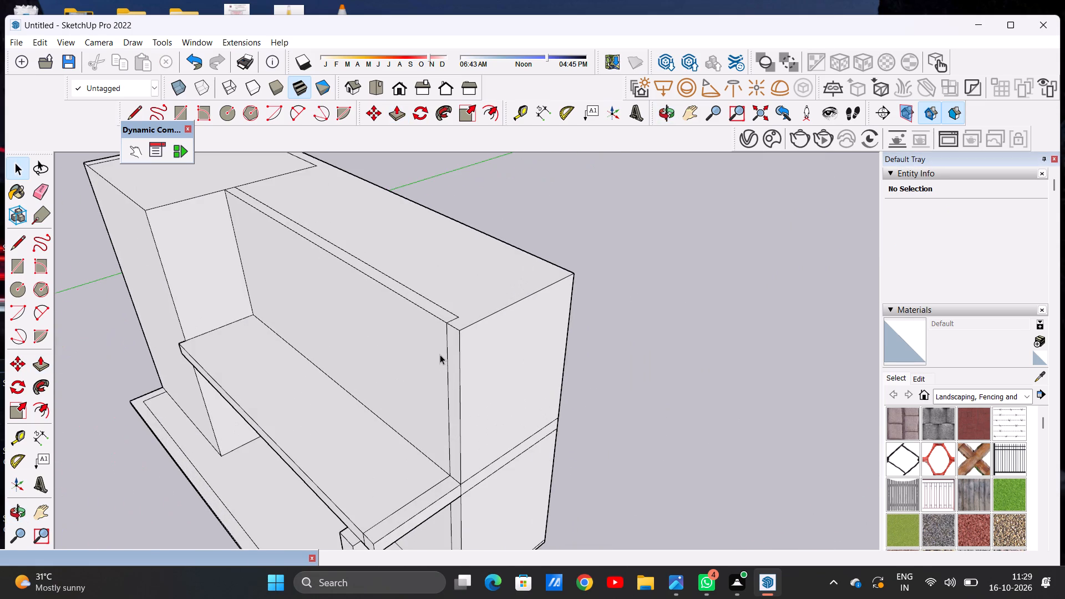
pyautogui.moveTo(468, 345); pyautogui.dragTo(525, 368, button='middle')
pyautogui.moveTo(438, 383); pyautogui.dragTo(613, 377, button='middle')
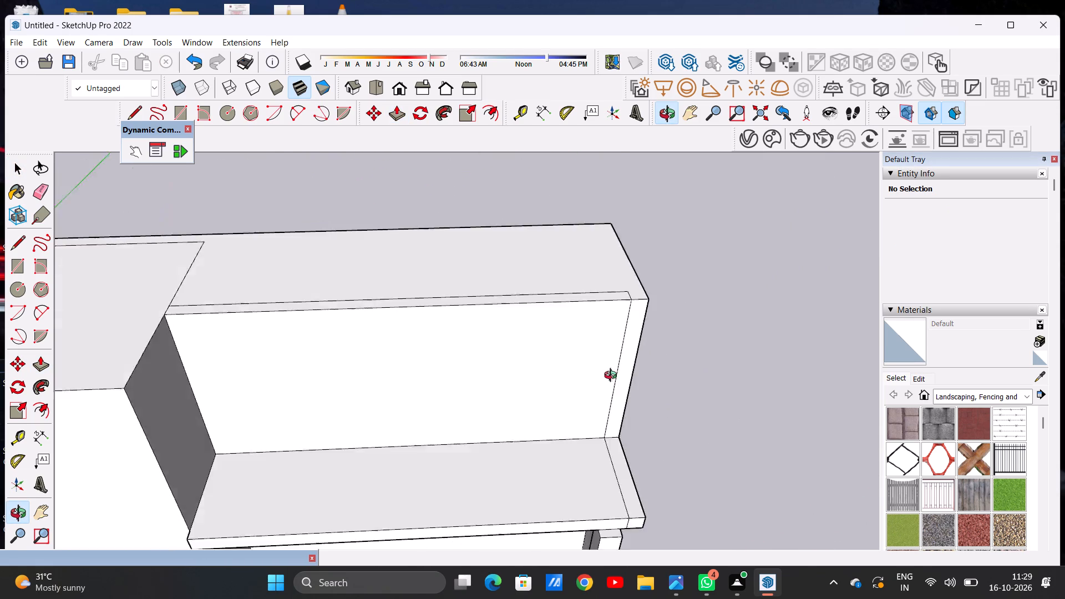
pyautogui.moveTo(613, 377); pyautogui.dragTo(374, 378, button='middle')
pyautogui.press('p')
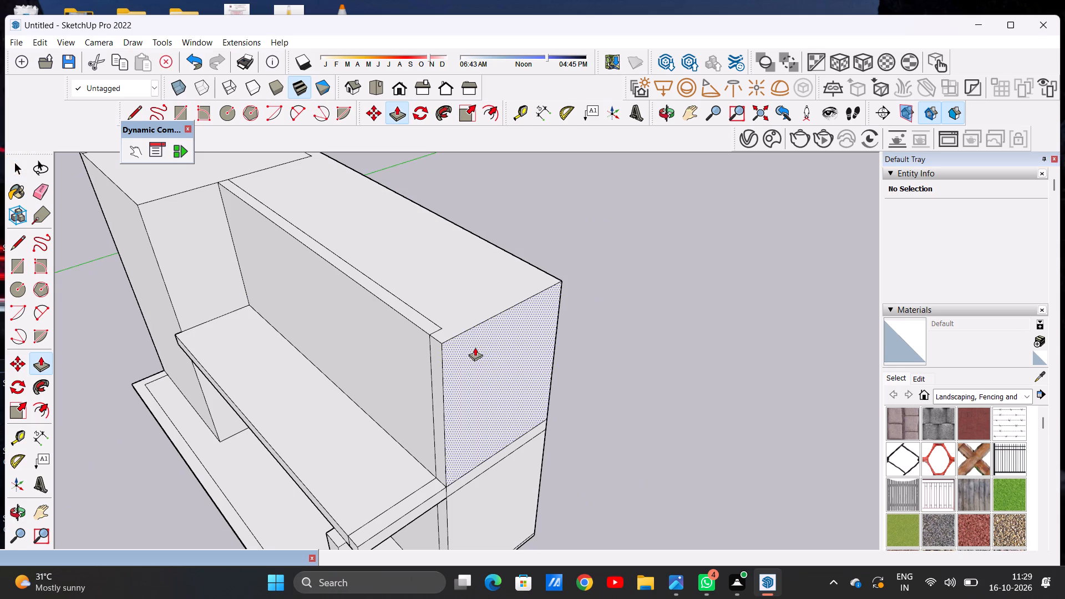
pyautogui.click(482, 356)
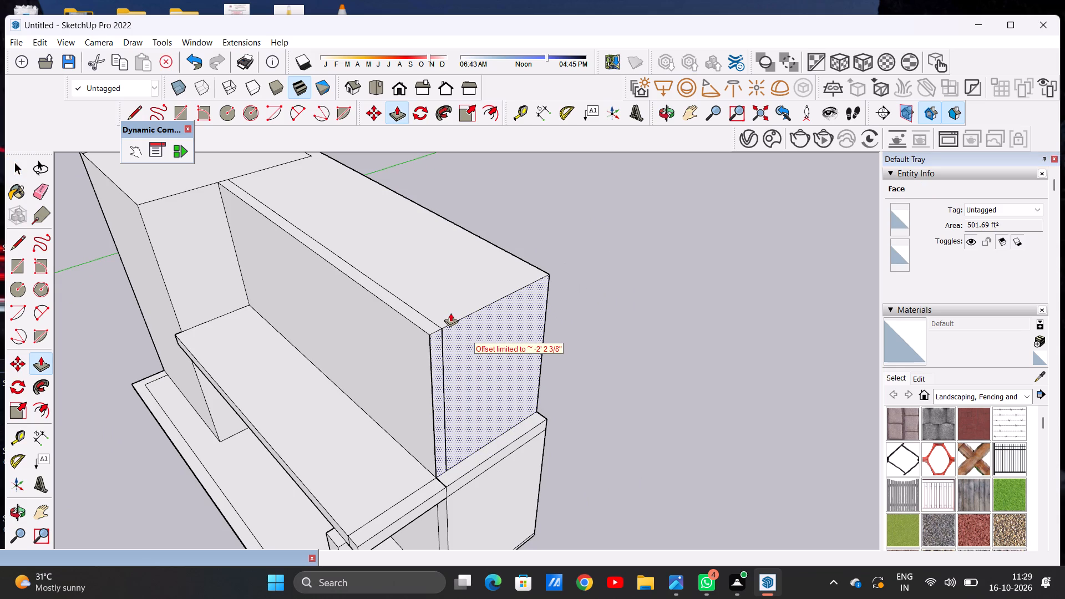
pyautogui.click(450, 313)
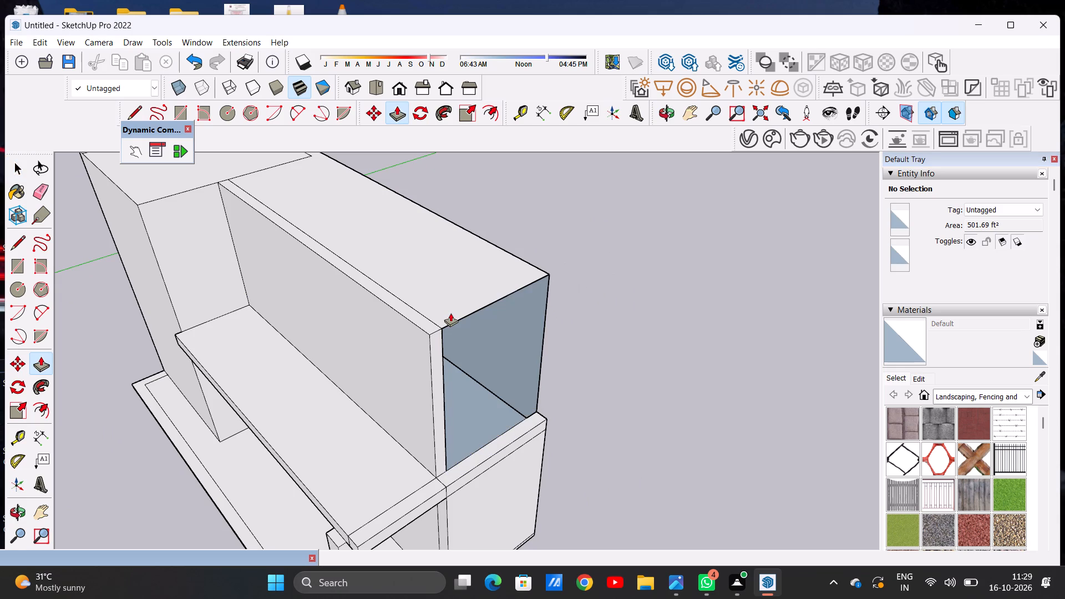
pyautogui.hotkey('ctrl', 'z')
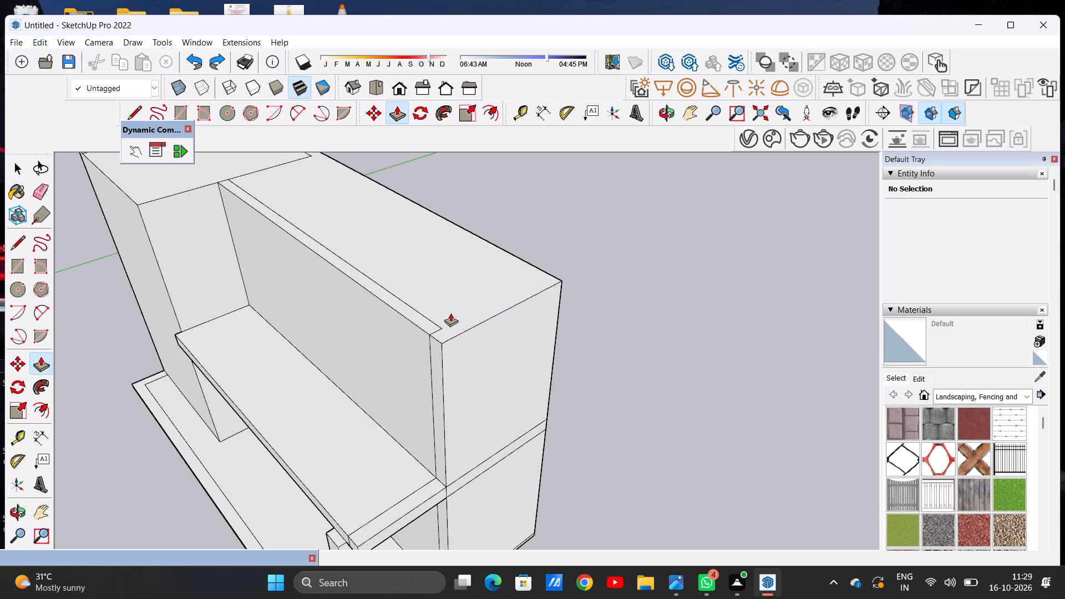
# Examine the filled upper storey, its side face and the whole building from the front.
pyautogui.scroll(-6, 452, 337)
pyautogui.moveTo(483, 367); pyautogui.dragTo(611, 328, button='middle')
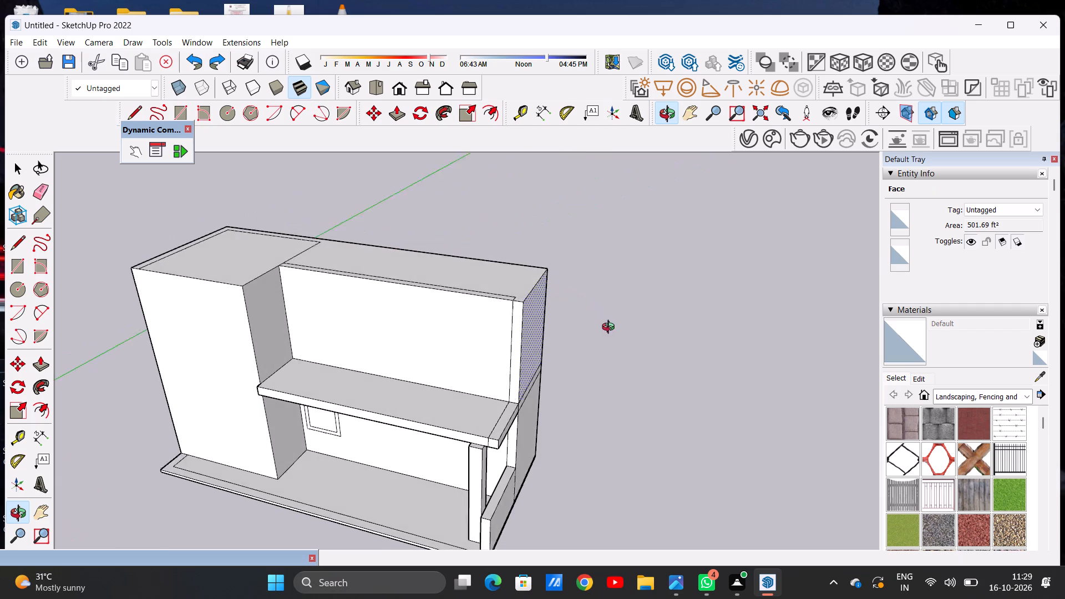
pyautogui.moveTo(611, 328); pyautogui.dragTo(615, 338, button='middle')
pyautogui.scroll(5, 521, 368)
pyautogui.moveTo(514, 332); pyautogui.dragTo(434, 389, button='middle')
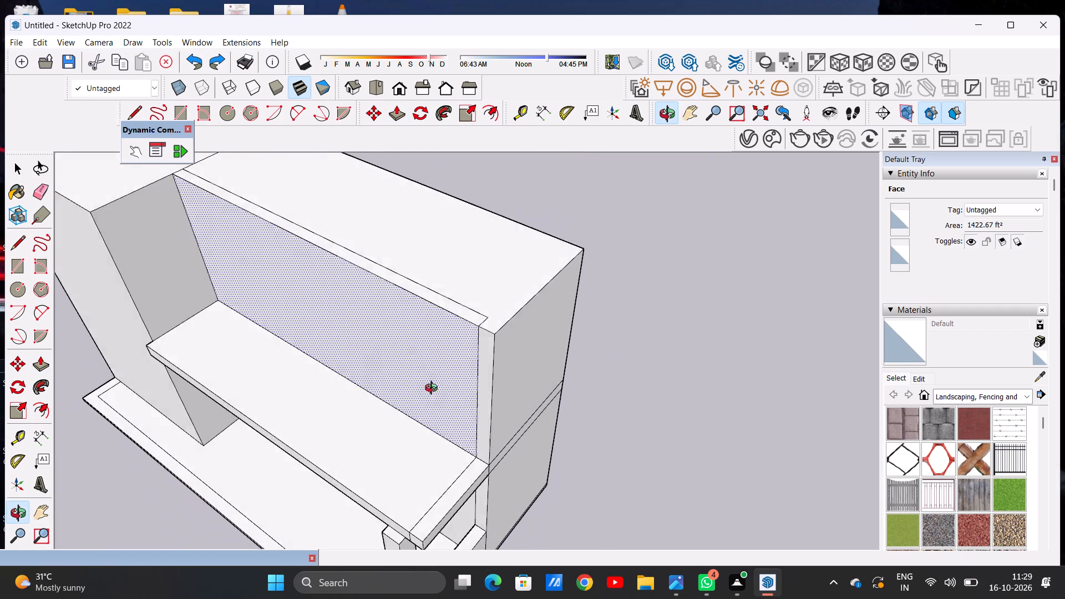
pyautogui.moveTo(434, 389); pyautogui.dragTo(427, 403, button='middle')
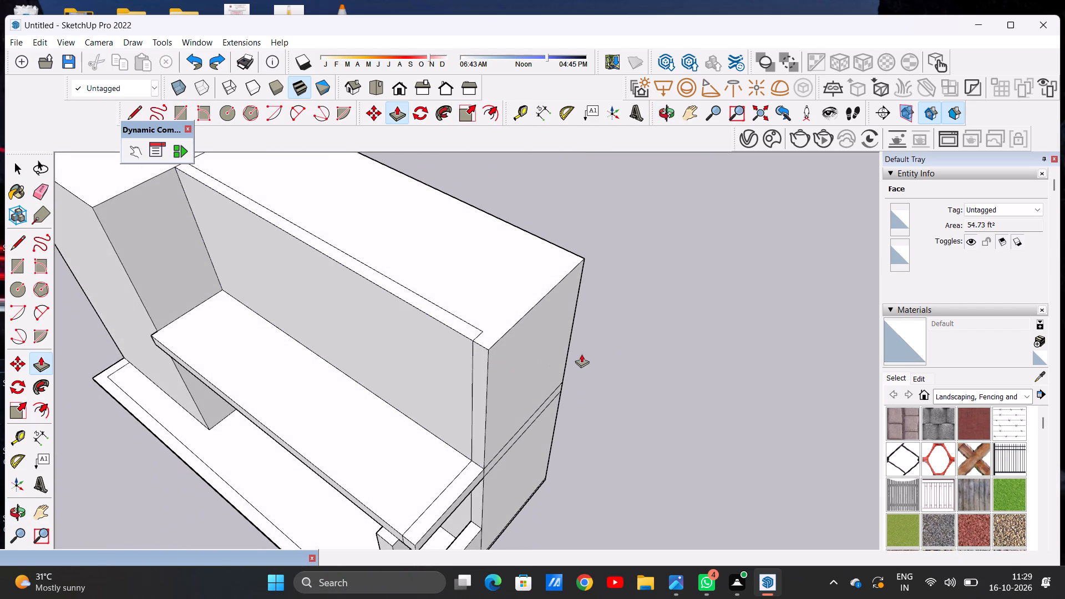
pyautogui.press('space')
pyautogui.scroll(-11, 491, 314)
pyautogui.moveTo(387, 339); pyautogui.dragTo(475, 340, button='middle')
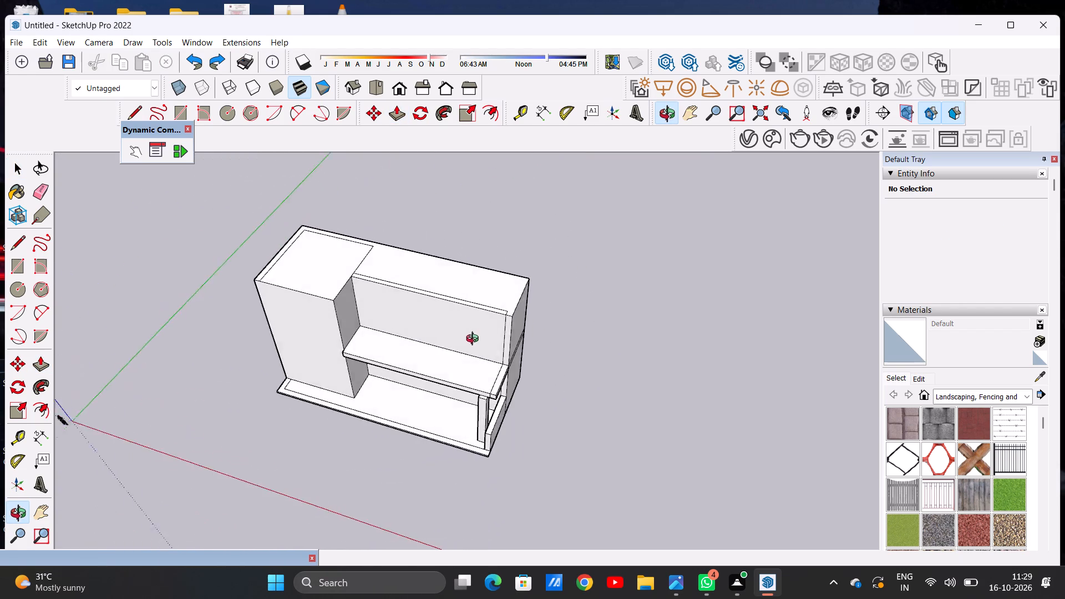
pyautogui.moveTo(475, 340); pyautogui.dragTo(526, 313, button='middle')
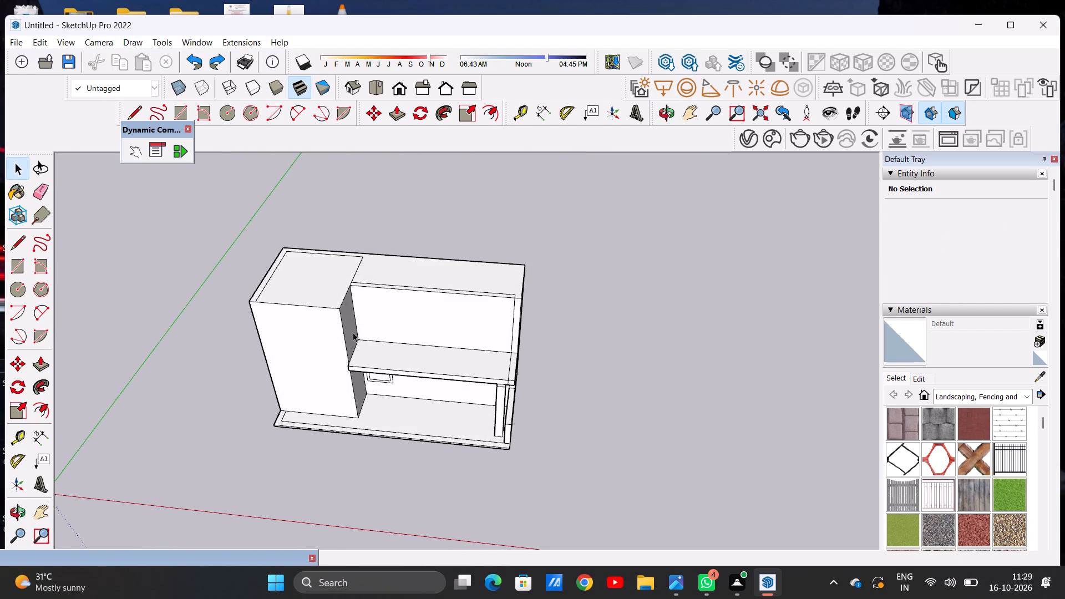
# Undo the upper-storey fills, walls and slab changes back to the single-storey building with a plain, undivided first-floor slab.
pyautogui.scroll(-5, 464, 326)
pyautogui.scroll(7, 348, 358)
pyautogui.scroll(1, 467, 351)
pyautogui.moveTo(469, 347); pyautogui.dragTo(476, 262, button='middle')
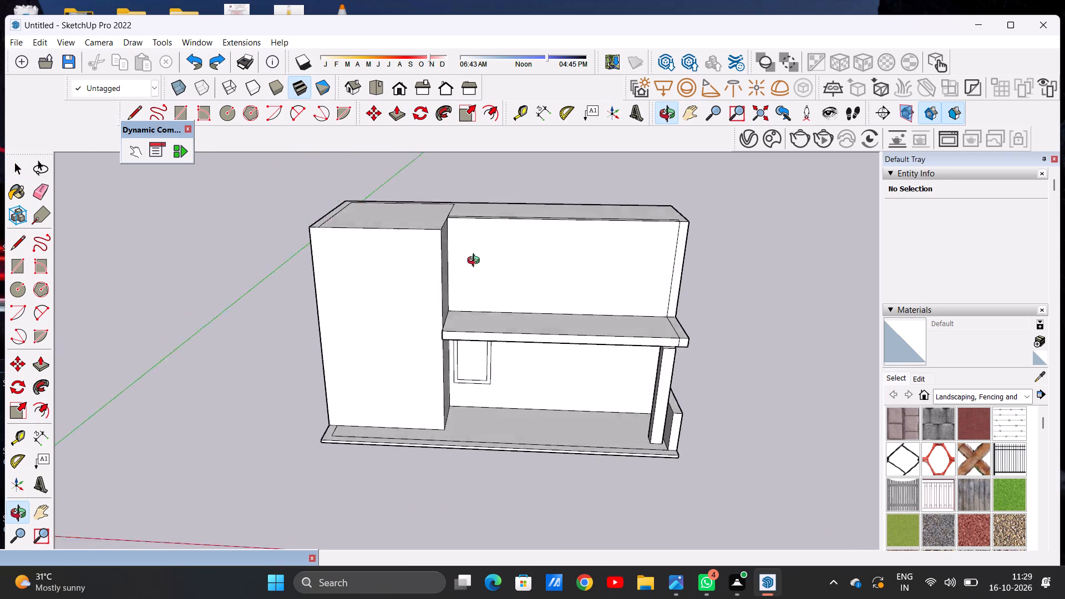
pyautogui.moveTo(476, 262); pyautogui.dragTo(388, 303, button='middle')
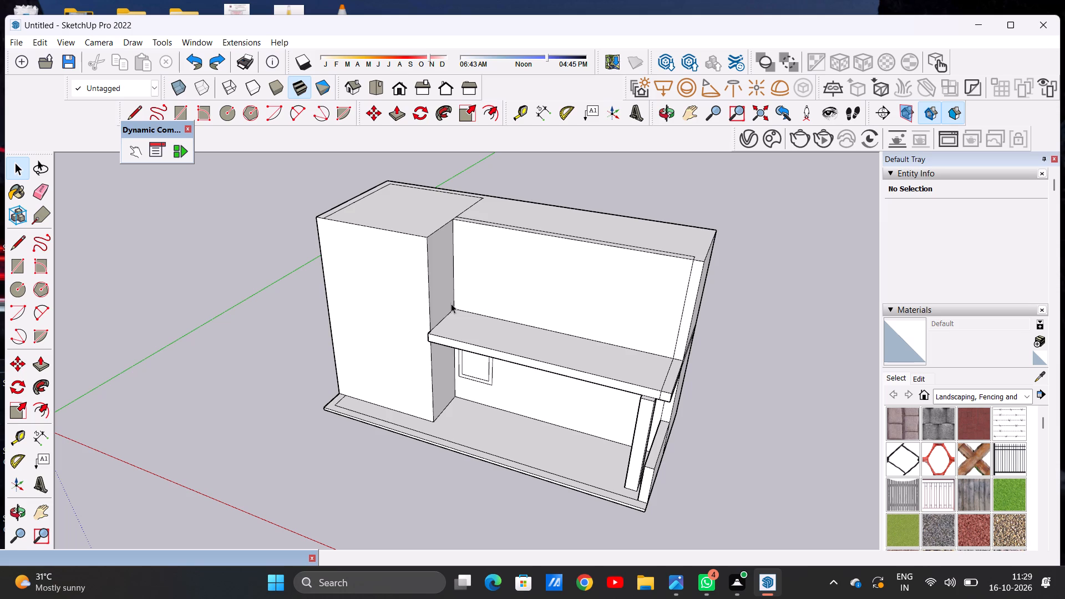
pyautogui.hotkey('ctrl', 'z')
pyautogui.hotkey('ctrl', 'z')
pyautogui.hotkey('ctrl', 'z')
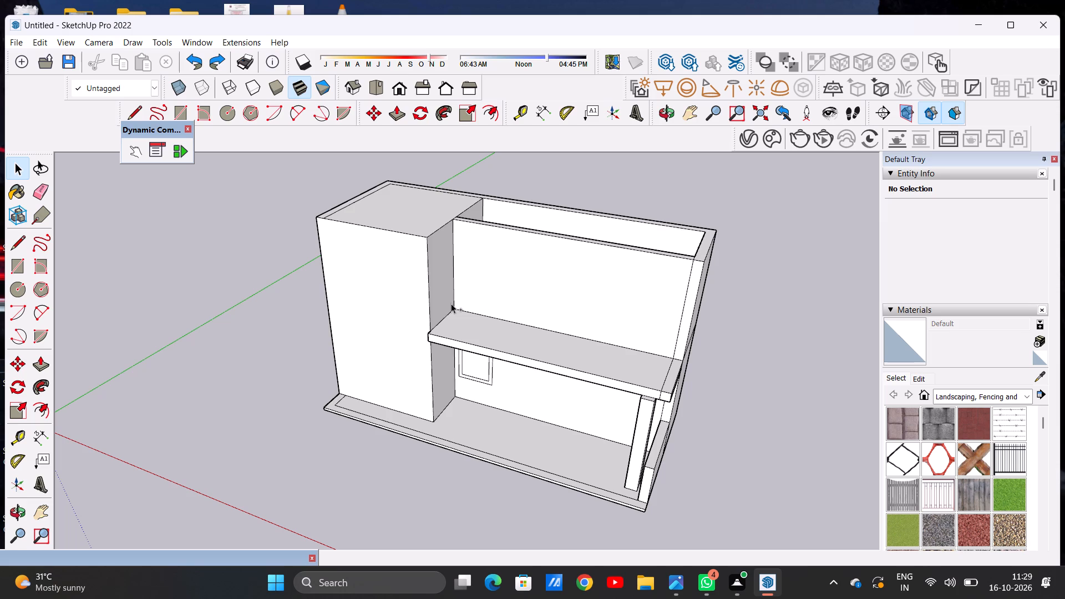
pyautogui.hotkey('ctrl', 'z')
pyautogui.hotkey('ctrl', 'z')
pyautogui.hotkey('ctrl', 'z')
pyautogui.hotkey('ctrl', 'z')
pyautogui.hotkey('ctrl', 'z')
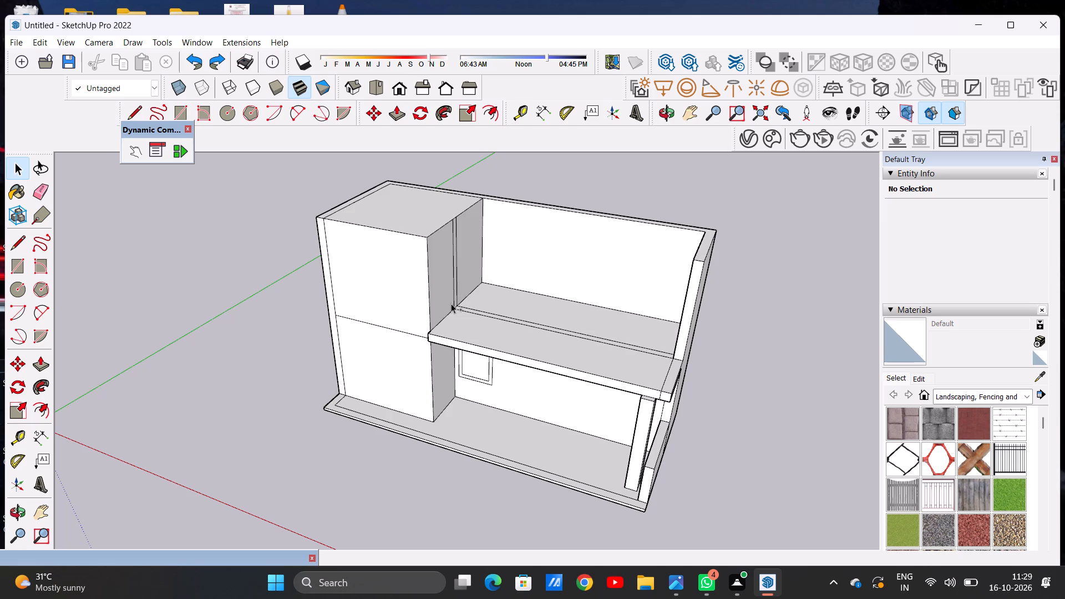
pyautogui.hotkey('ctrl', 'z')
pyautogui.hotkey('ctrl', 'z')
pyautogui.hotkey('ctrl', 'z')
pyautogui.hotkey('ctrl', 'z')
pyautogui.hotkey('ctrl', 'z')
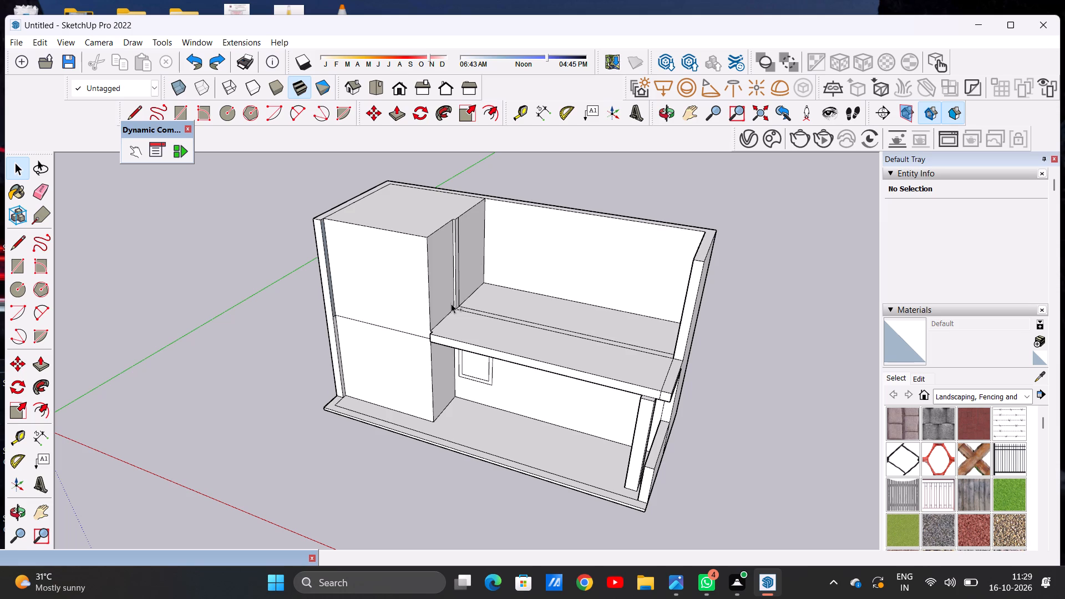
pyautogui.hotkey('ctrl', 'z')
pyautogui.hotkey('ctrl', 'z')
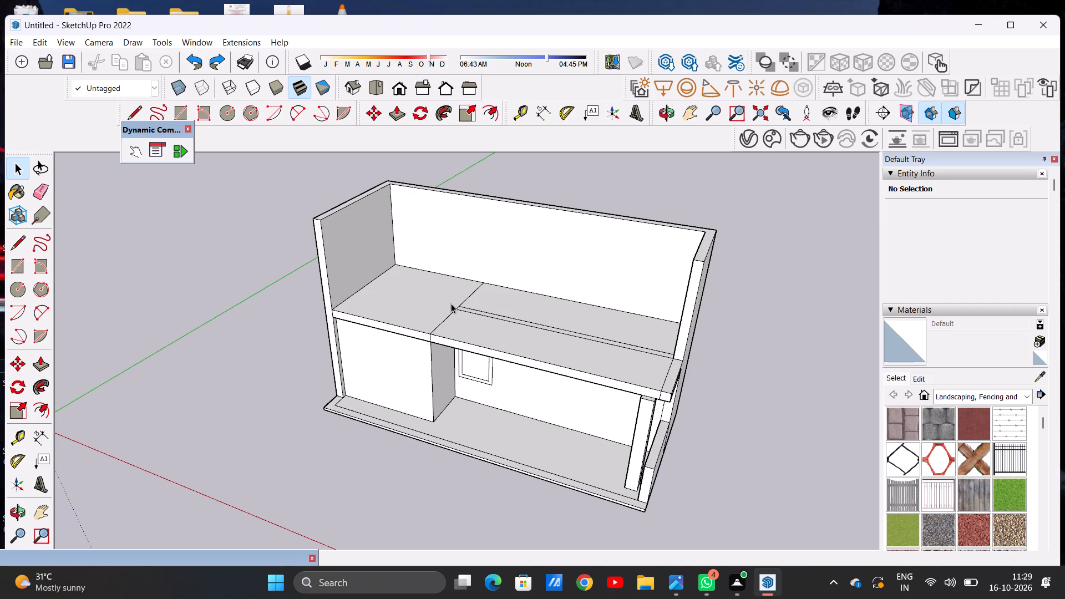
pyautogui.hotkey('ctrl', 'z')
pyautogui.hotkey('ctrl', 'z')
pyautogui.hotkey('ctrl', 'z')
pyautogui.hotkey('ctrl', 'z')
pyautogui.hotkey('ctrl', 'z')
pyautogui.hotkey('ctrl', 'z')
pyautogui.hotkey('ctrl', 'z')
pyautogui.hotkey('ctrl', 'z')
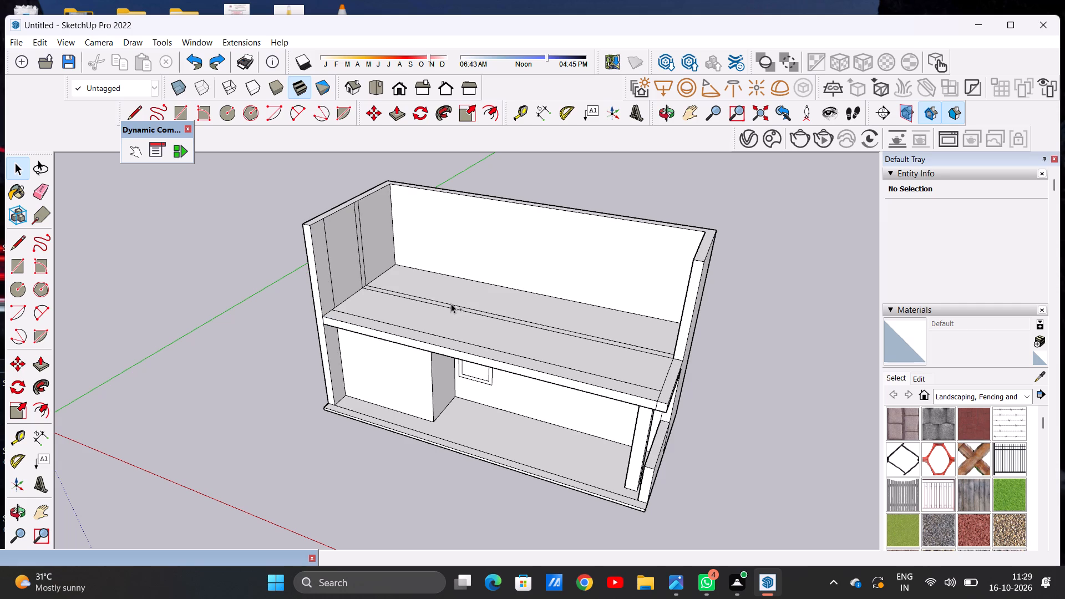
pyautogui.hotkey('ctrl', 'z')
pyautogui.hotkey('ctrl', 'z')
pyautogui.hotkey('ctrl', 'z')
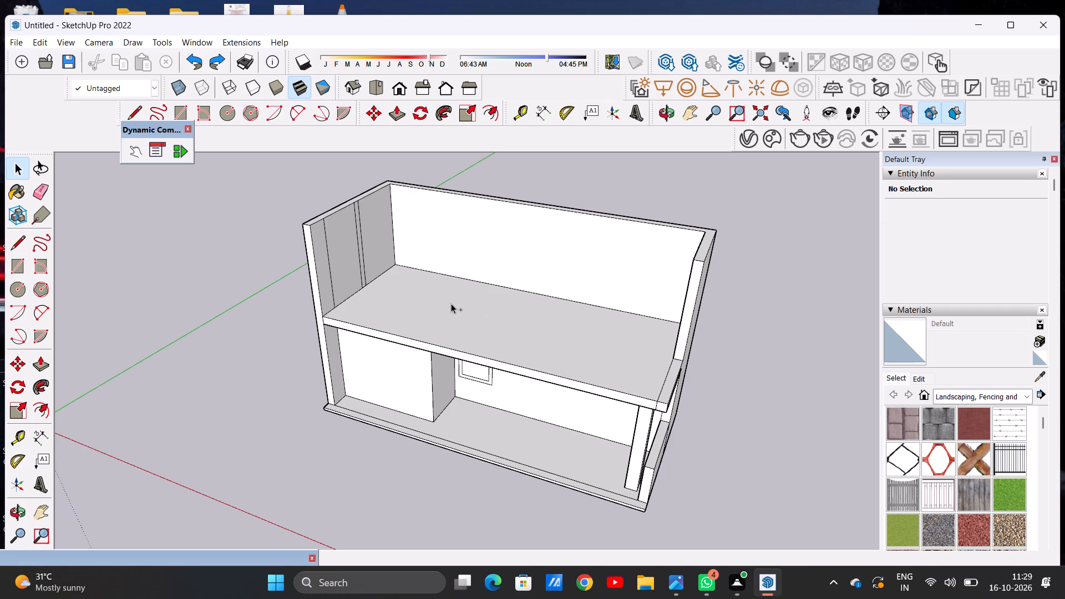
pyautogui.hotkey('ctrl', 'z')
pyautogui.hotkey('ctrl', 'z')
pyautogui.hotkey('ctrl', 'z')
pyautogui.hotkey('ctrl', 'z')
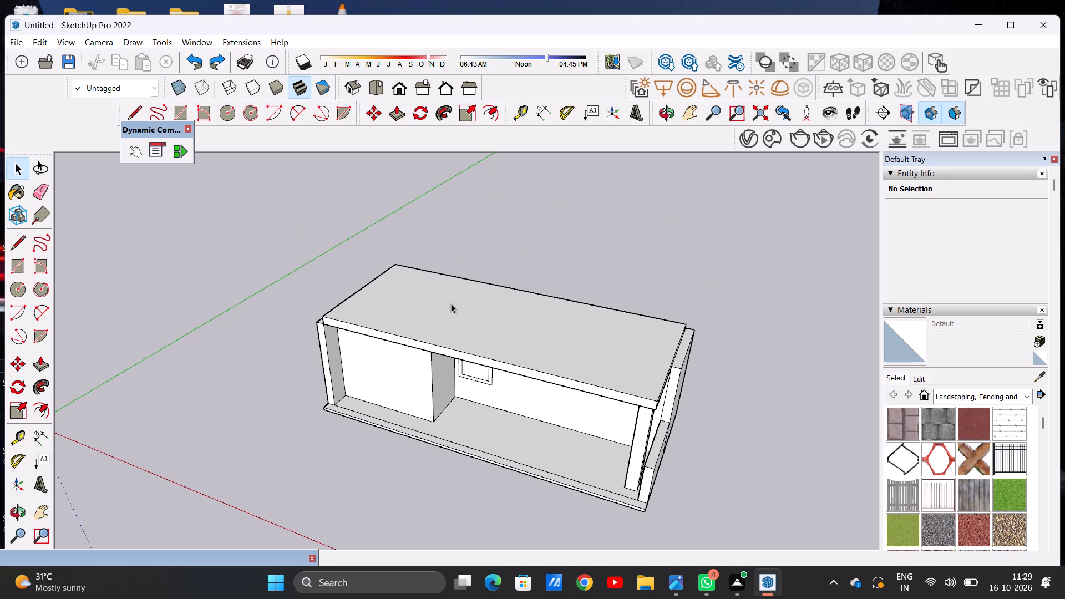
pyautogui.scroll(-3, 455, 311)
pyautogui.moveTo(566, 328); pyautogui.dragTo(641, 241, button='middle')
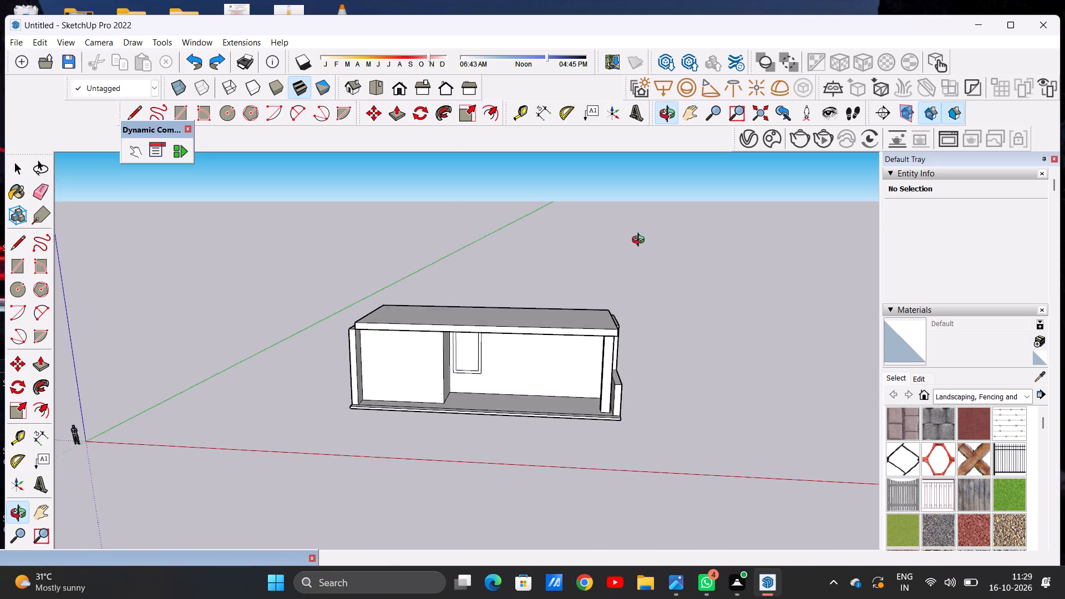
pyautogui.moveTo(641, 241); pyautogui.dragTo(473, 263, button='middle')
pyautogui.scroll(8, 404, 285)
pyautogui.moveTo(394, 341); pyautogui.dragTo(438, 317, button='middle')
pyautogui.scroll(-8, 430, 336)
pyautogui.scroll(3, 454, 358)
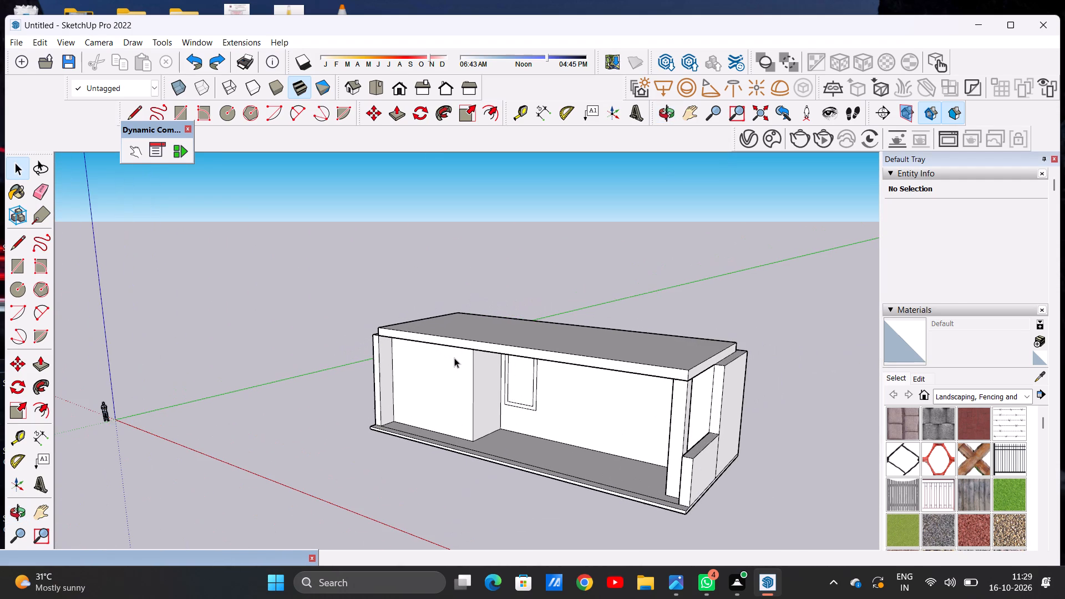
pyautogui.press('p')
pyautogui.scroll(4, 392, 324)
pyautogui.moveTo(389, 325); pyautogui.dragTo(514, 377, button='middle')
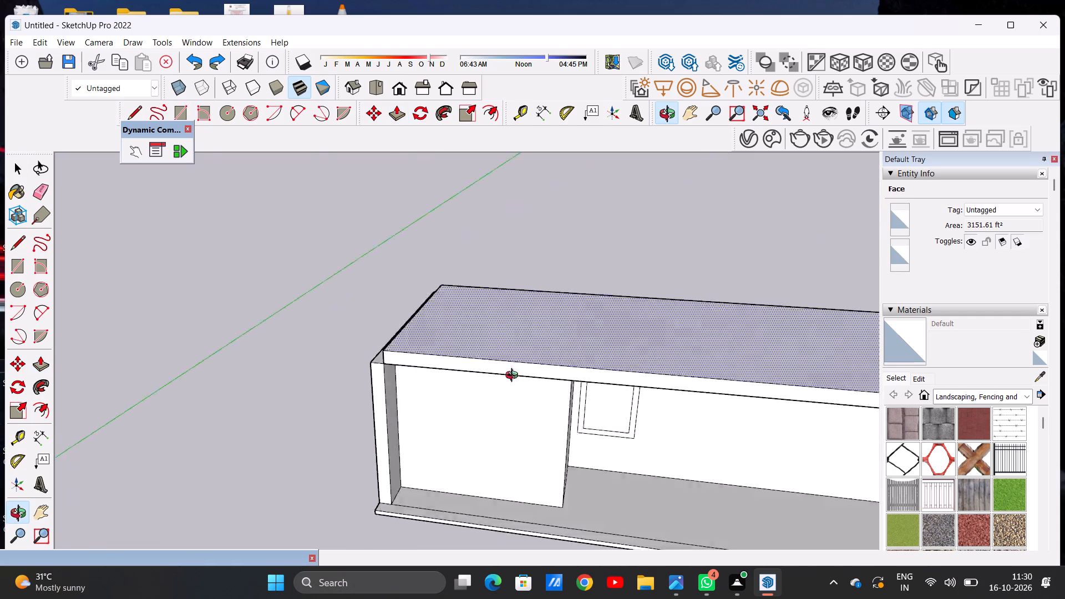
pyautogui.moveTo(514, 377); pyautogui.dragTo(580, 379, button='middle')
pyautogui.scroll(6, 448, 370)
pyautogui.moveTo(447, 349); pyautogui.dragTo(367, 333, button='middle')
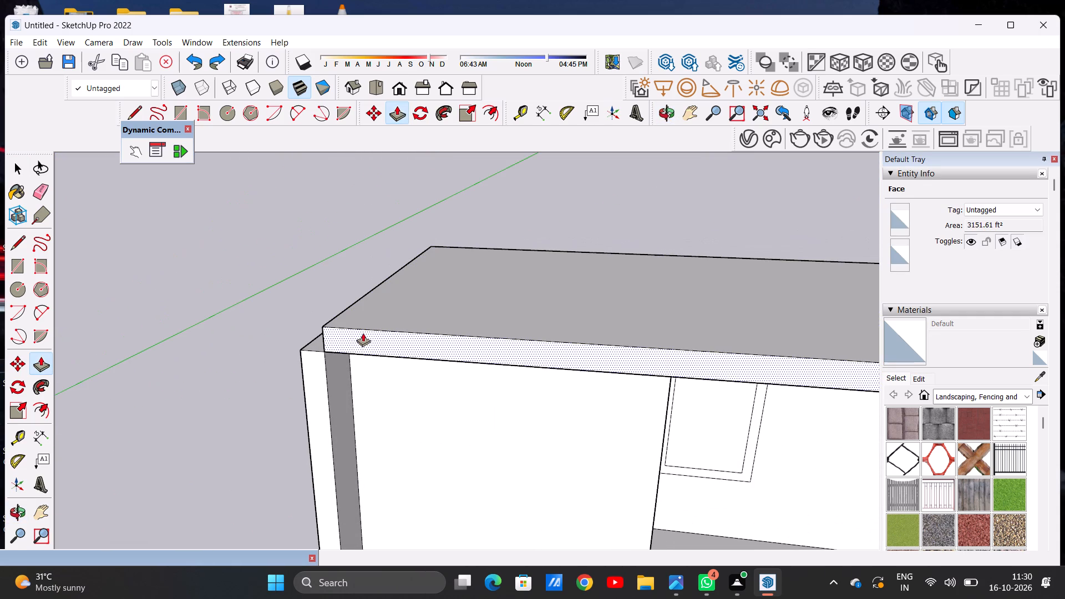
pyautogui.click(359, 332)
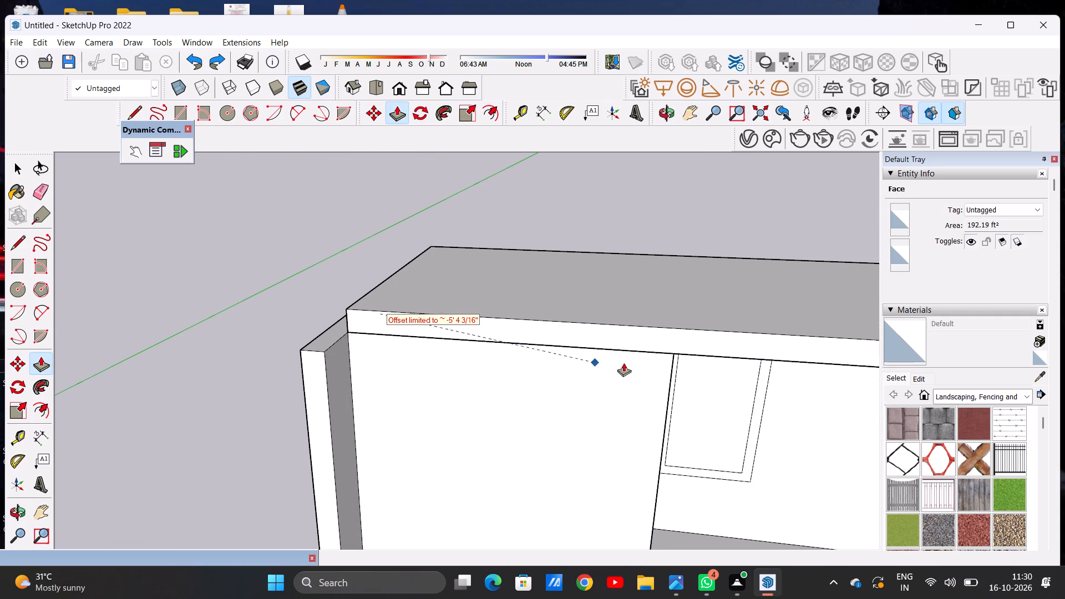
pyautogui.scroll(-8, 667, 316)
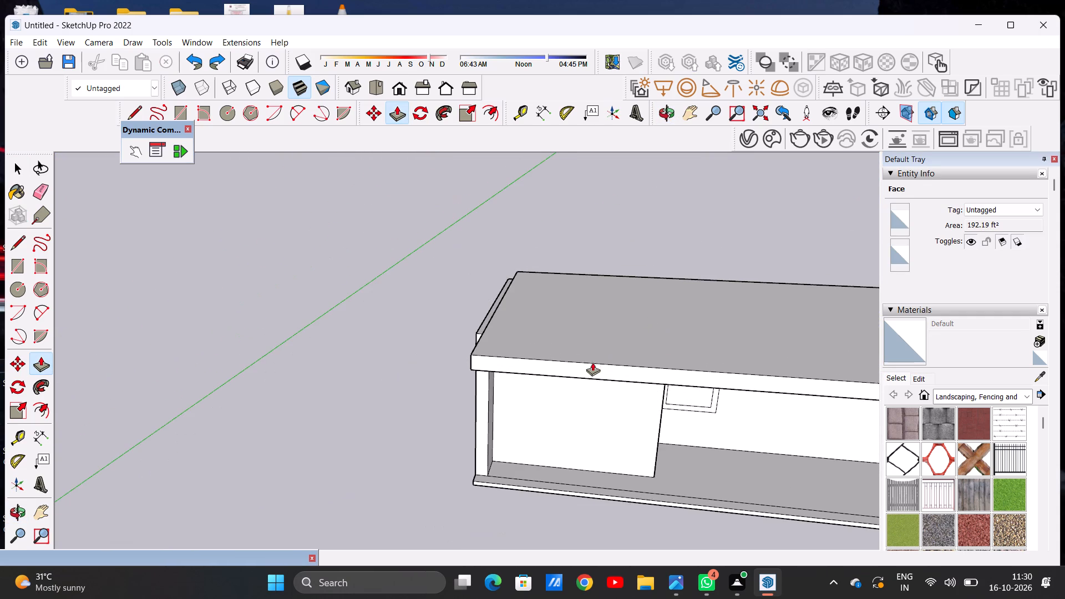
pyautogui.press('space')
# Push/Pull the first-floor slab's front edge face back about 5' 4" to line up with the front of the ground-floor block.
pyautogui.scroll(-6, 592, 361)
pyautogui.moveTo(604, 383); pyautogui.dragTo(510, 305, button='middle')
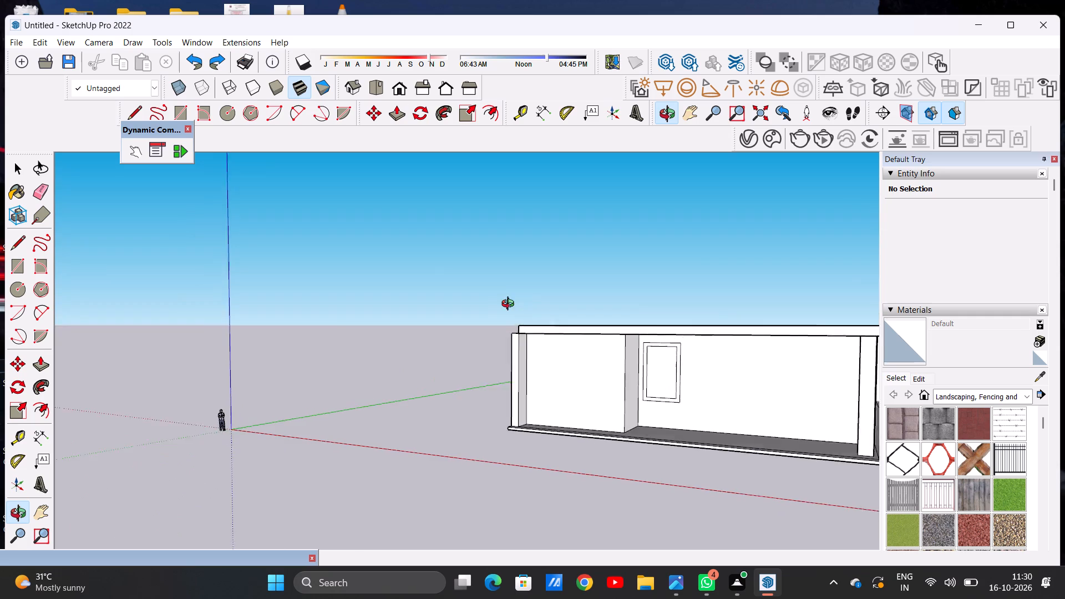
pyautogui.moveTo(510, 305); pyautogui.dragTo(435, 326, button='middle')
pyautogui.scroll(7, 516, 326)
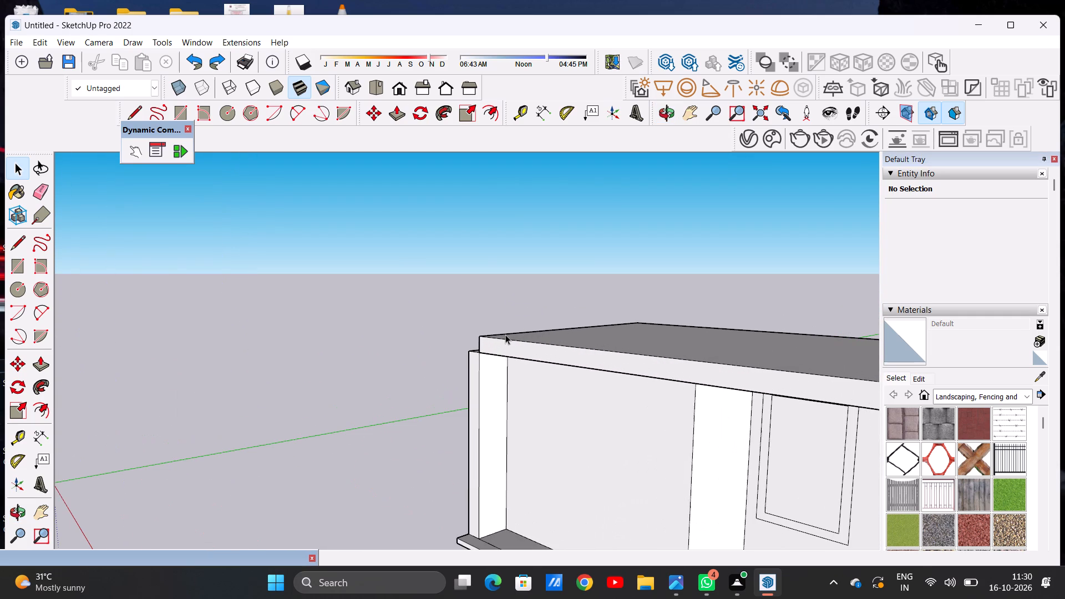
pyautogui.press('p')
pyautogui.click(496, 342)
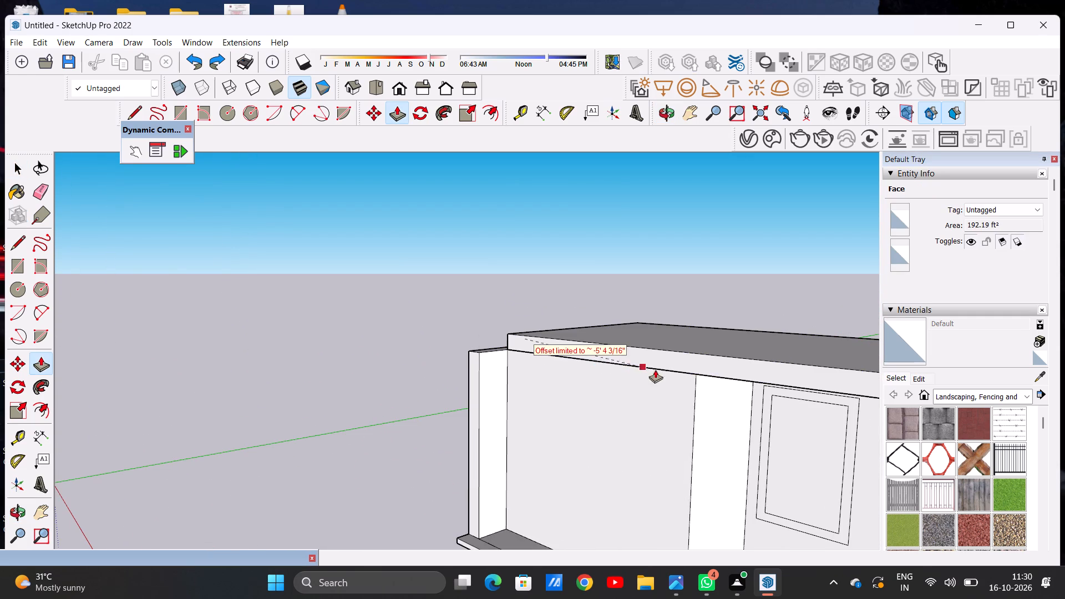
pyautogui.click(697, 377)
pyautogui.press('space')
# Push/Pull the front face of the end wall beside the ground-floor block back about 5' 4", flush with the block's front.
pyautogui.scroll(-5, 544, 364)
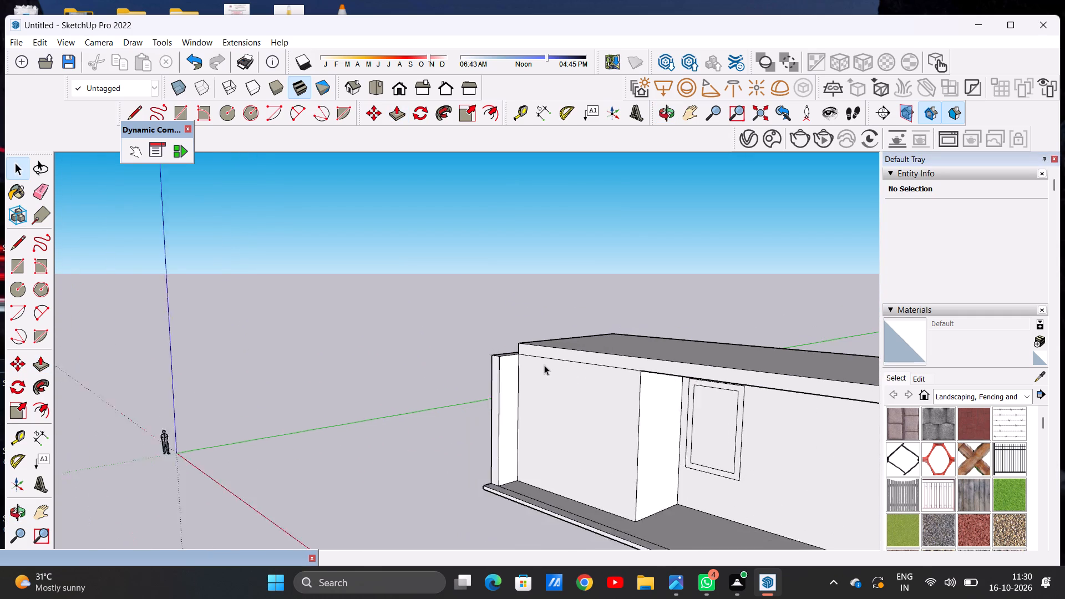
pyautogui.scroll(-4, 544, 365)
pyautogui.moveTo(569, 400); pyautogui.dragTo(711, 375, button='middle')
pyautogui.scroll(5, 460, 379)
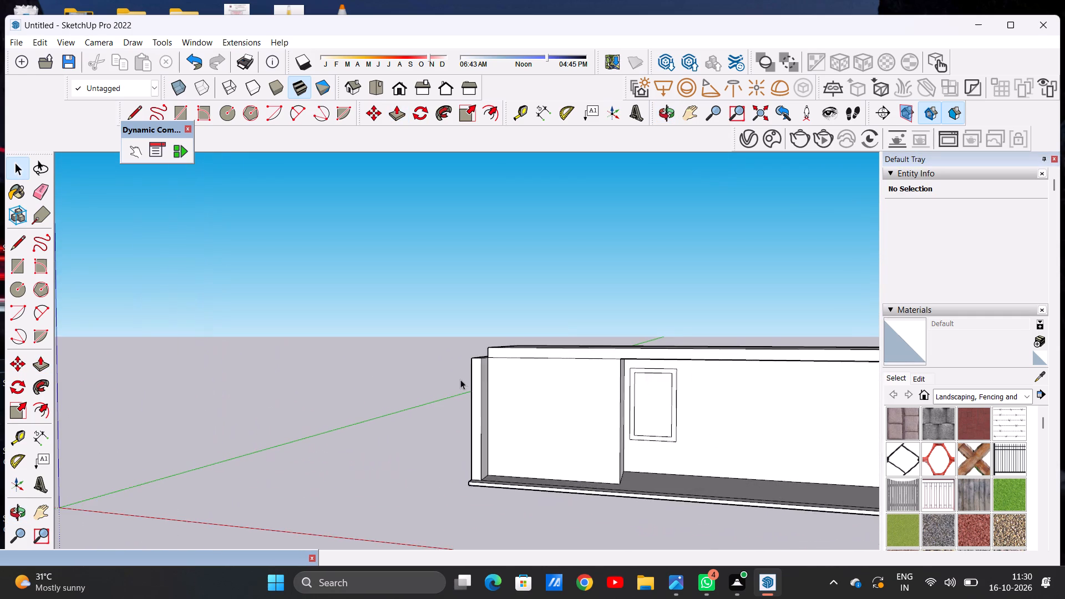
pyautogui.scroll(2, 493, 379)
pyautogui.moveTo(493, 379); pyautogui.dragTo(539, 474, button='middle')
pyautogui.press('p')
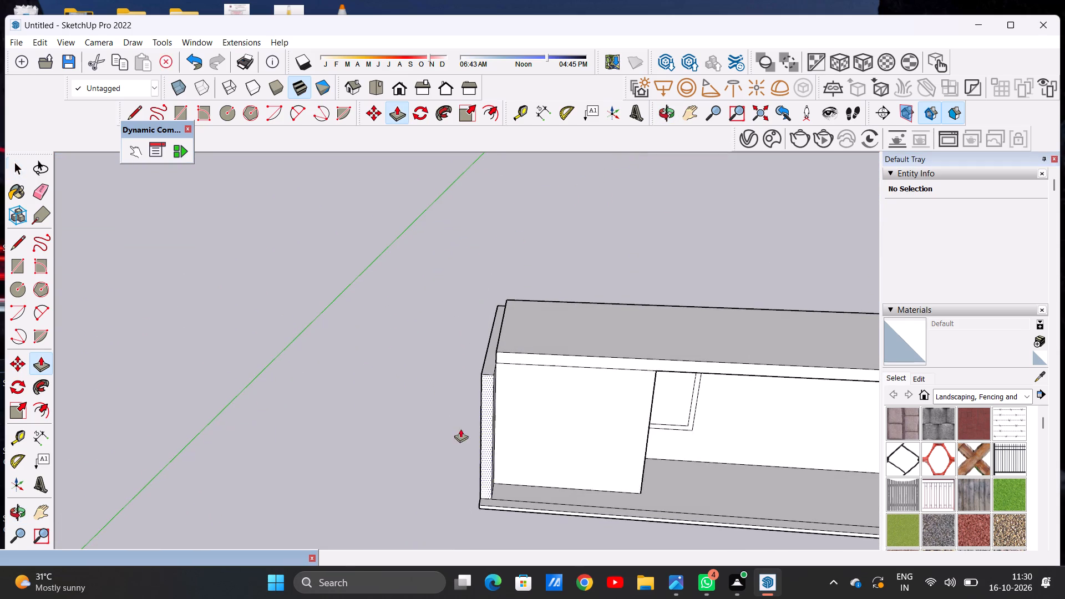
pyautogui.scroll(11, 463, 398)
pyautogui.click(510, 380)
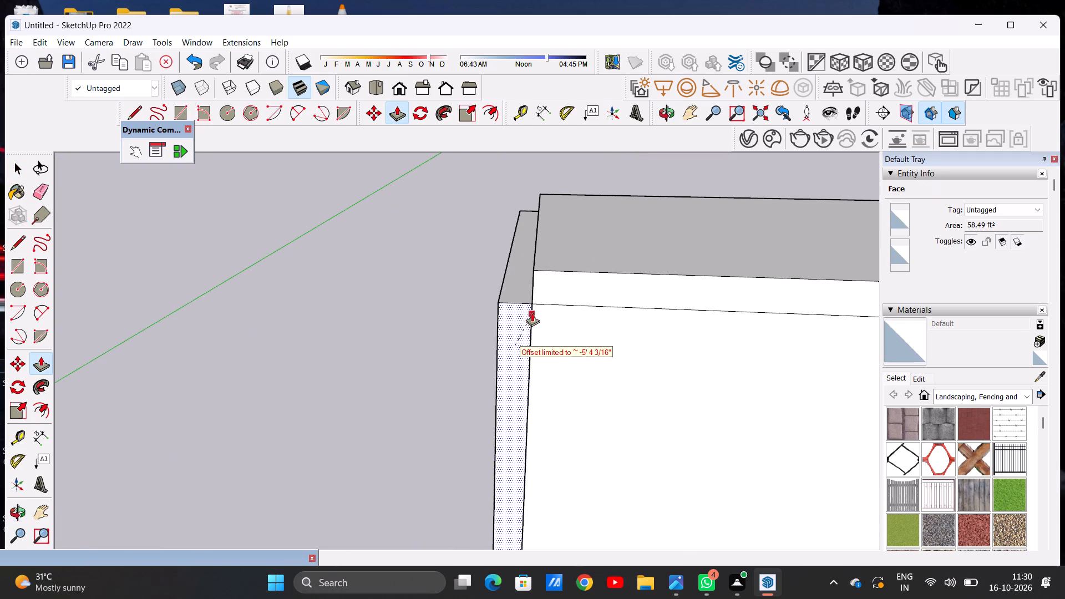
pyautogui.click(534, 306)
pyautogui.press('space')
# Examine the shortened slab against the ground-floor block, the corner column and the side walls.
pyautogui.scroll(-5, 460, 364)
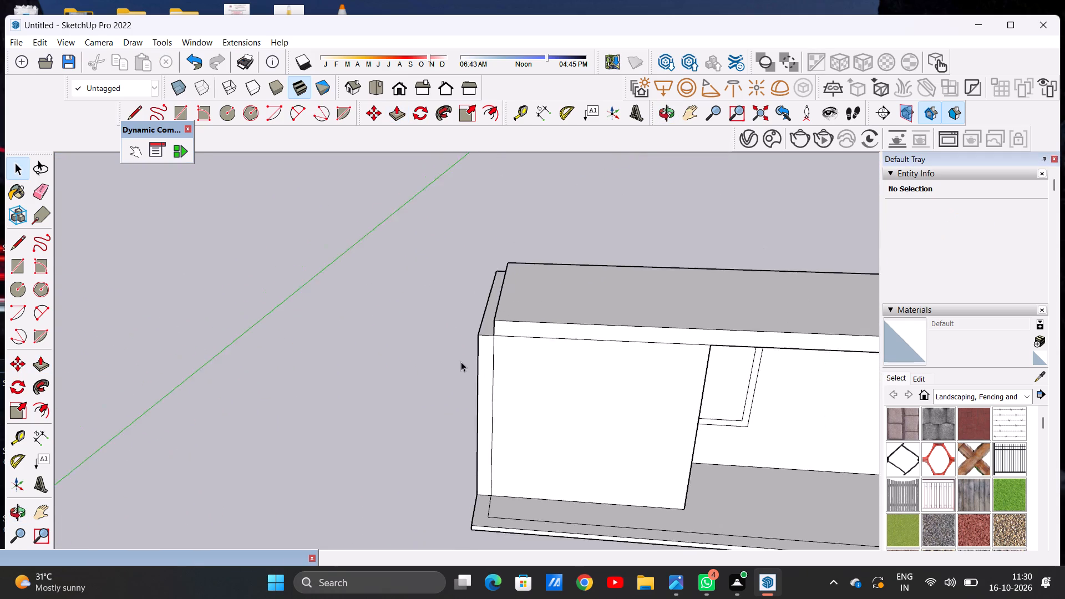
pyautogui.scroll(-14, 461, 362)
pyautogui.moveTo(711, 385); pyautogui.dragTo(483, 333, button='middle')
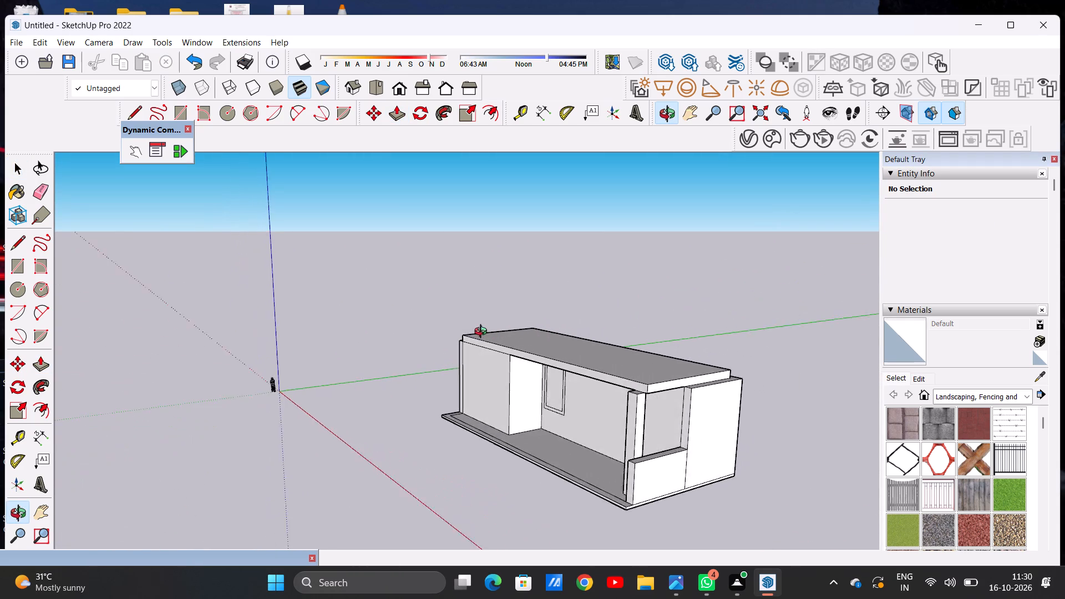
pyautogui.moveTo(483, 333); pyautogui.dragTo(454, 342, button='middle')
pyautogui.scroll(2, 527, 398)
pyautogui.moveTo(529, 399); pyautogui.dragTo(568, 461, button='middle')
pyautogui.scroll(3, 631, 468)
pyautogui.scroll(-2, 635, 467)
pyautogui.scroll(1, 635, 467)
pyautogui.scroll(-5, 603, 430)
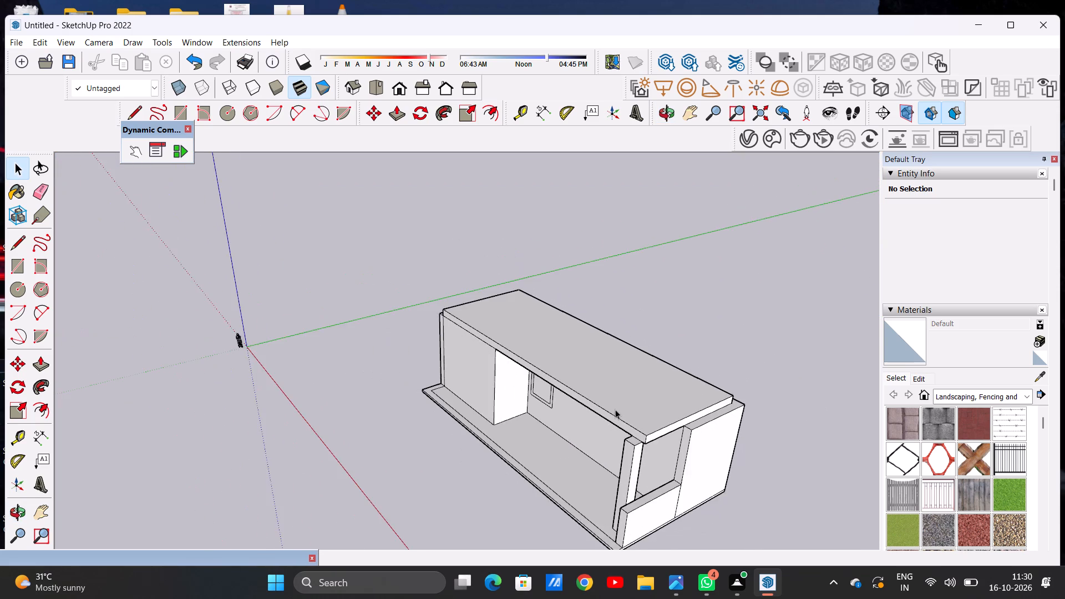
pyautogui.scroll(-2, 615, 409)
pyautogui.moveTo(579, 487); pyautogui.dragTo(787, 462, button='middle')
pyautogui.scroll(4, 615, 417)
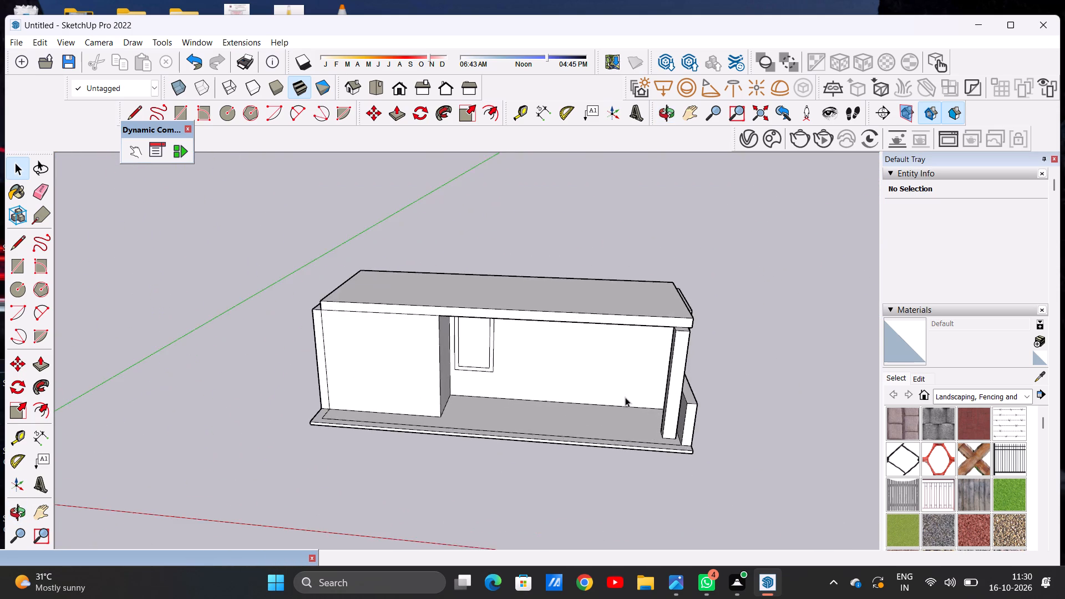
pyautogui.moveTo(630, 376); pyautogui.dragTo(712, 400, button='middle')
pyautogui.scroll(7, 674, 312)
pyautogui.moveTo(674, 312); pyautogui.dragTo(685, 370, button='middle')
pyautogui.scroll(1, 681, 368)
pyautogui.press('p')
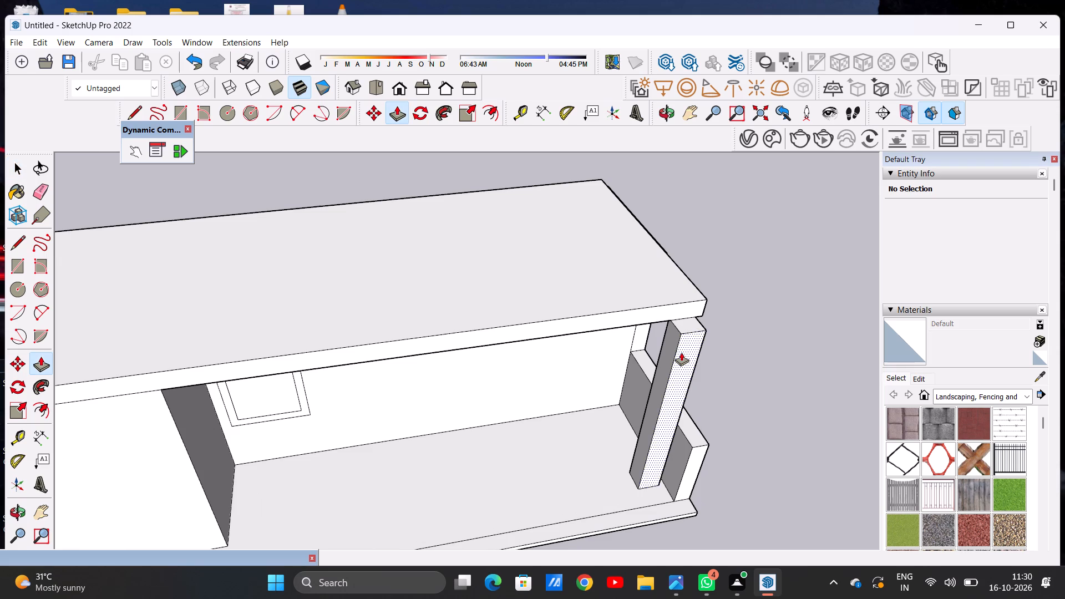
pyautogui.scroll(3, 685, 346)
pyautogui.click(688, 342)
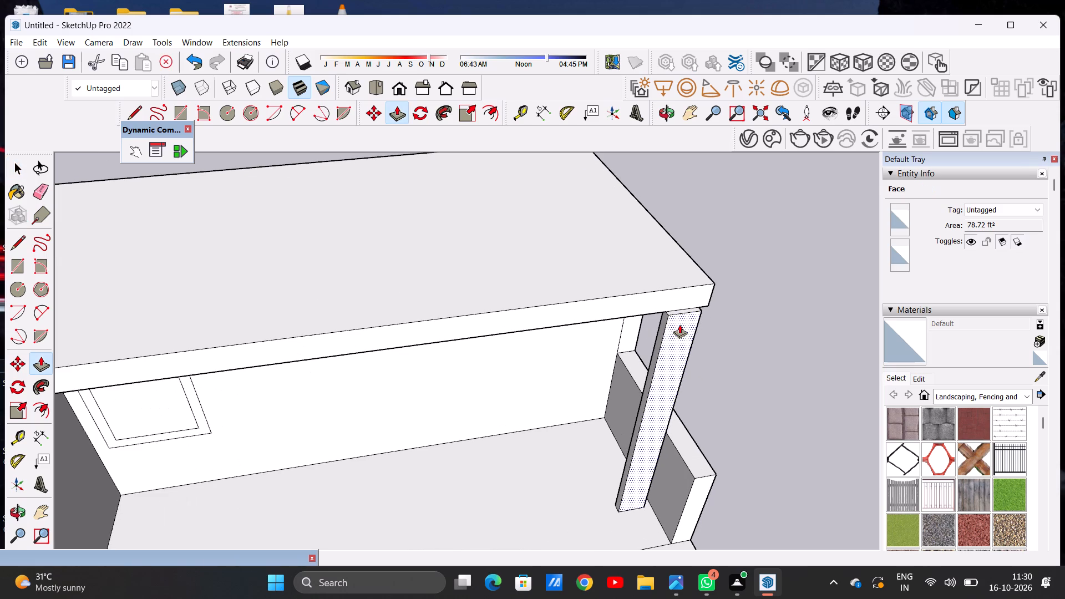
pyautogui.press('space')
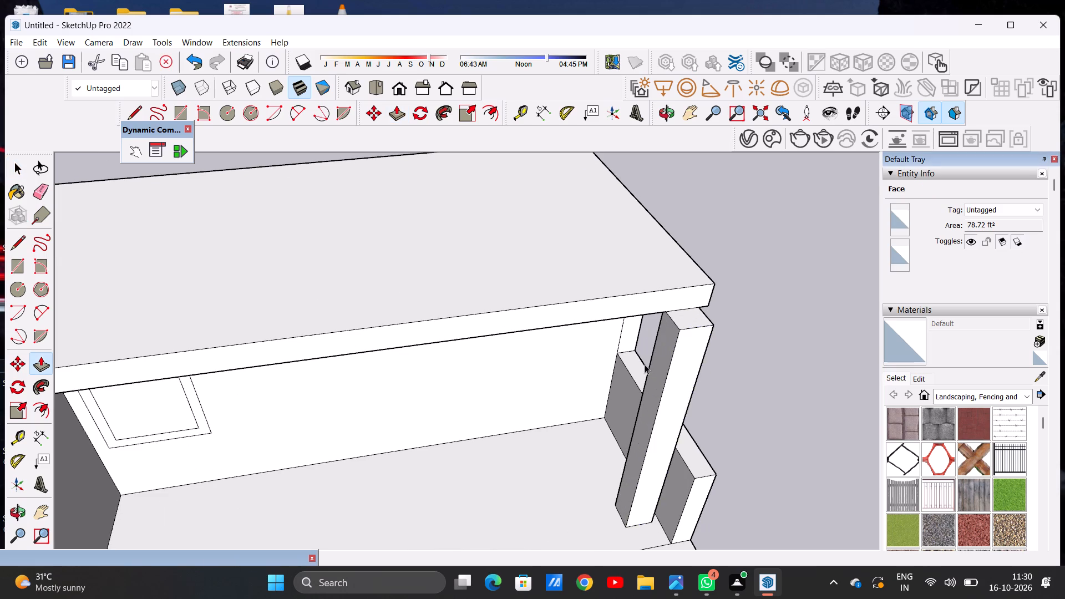
# Push/Pull the rear face of the front corner column backward under the slab to make the column deeper.
pyautogui.scroll(-6, 613, 373)
pyautogui.moveTo(694, 346); pyautogui.dragTo(235, 286, button='middle')
pyautogui.scroll(3, 313, 366)
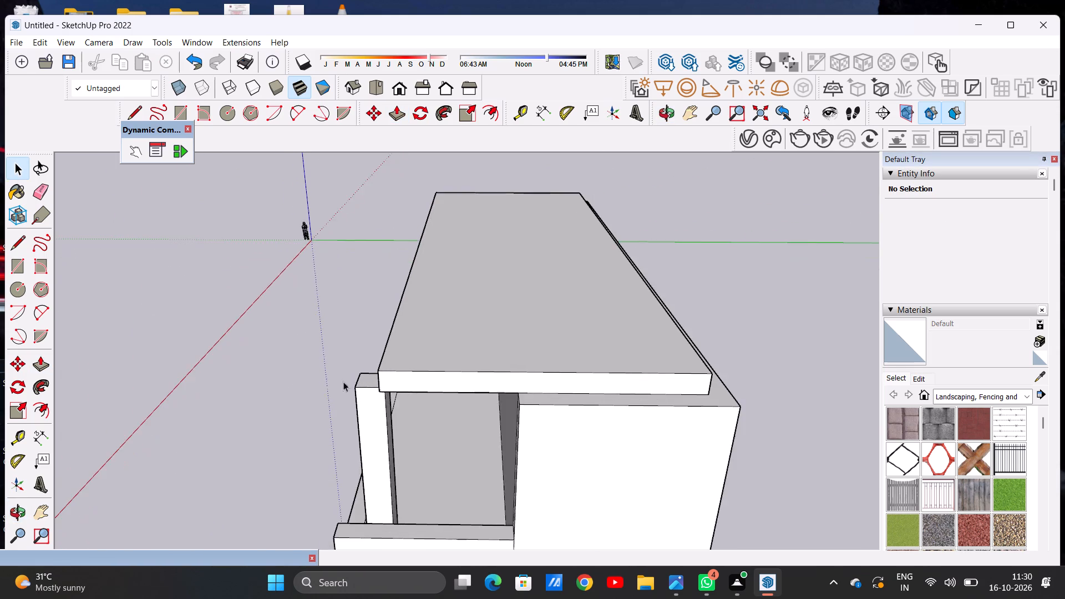
pyautogui.moveTo(392, 427); pyautogui.dragTo(339, 435, button='middle')
pyautogui.press('p')
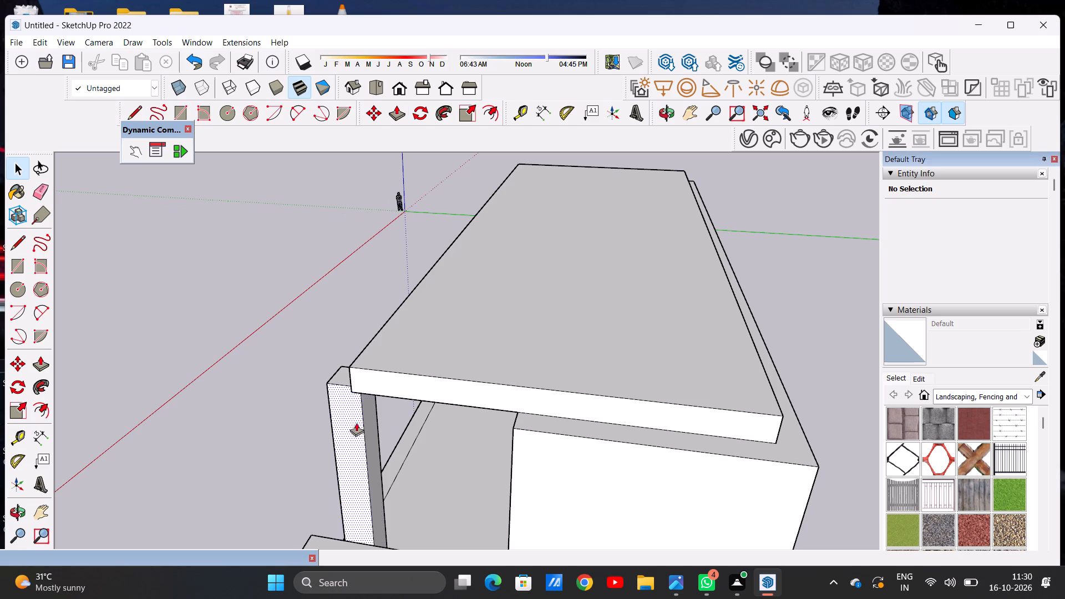
pyautogui.scroll(5, 372, 419)
pyautogui.click(368, 411)
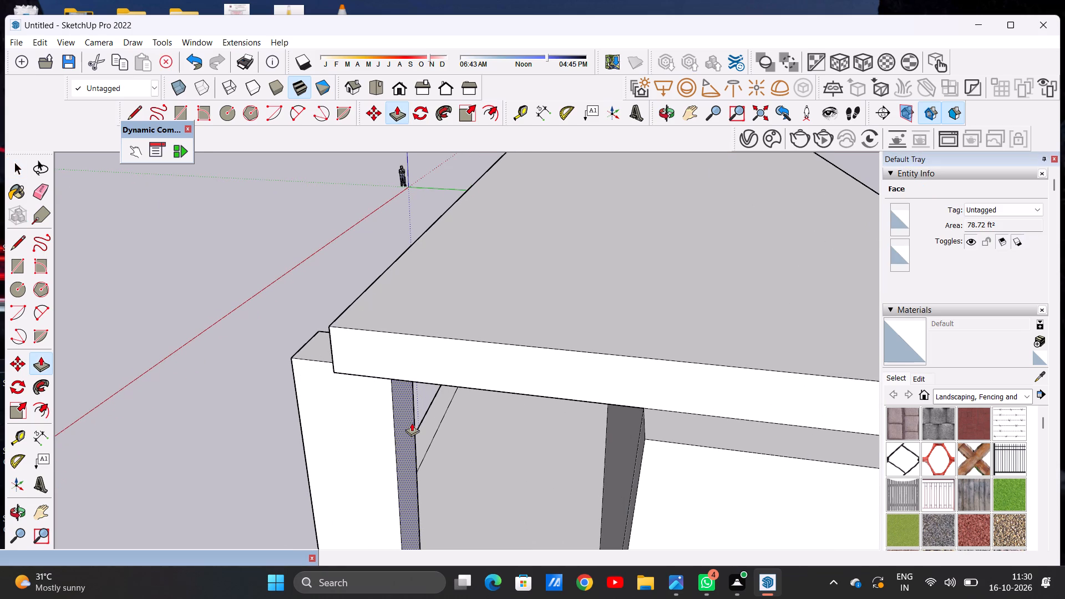
pyautogui.click(412, 423)
# Push/Pull the front face of the corner column back to line up with the slab's front edge.
pyautogui.scroll(-5, 350, 420)
pyautogui.moveTo(280, 417); pyautogui.dragTo(451, 425, button='middle')
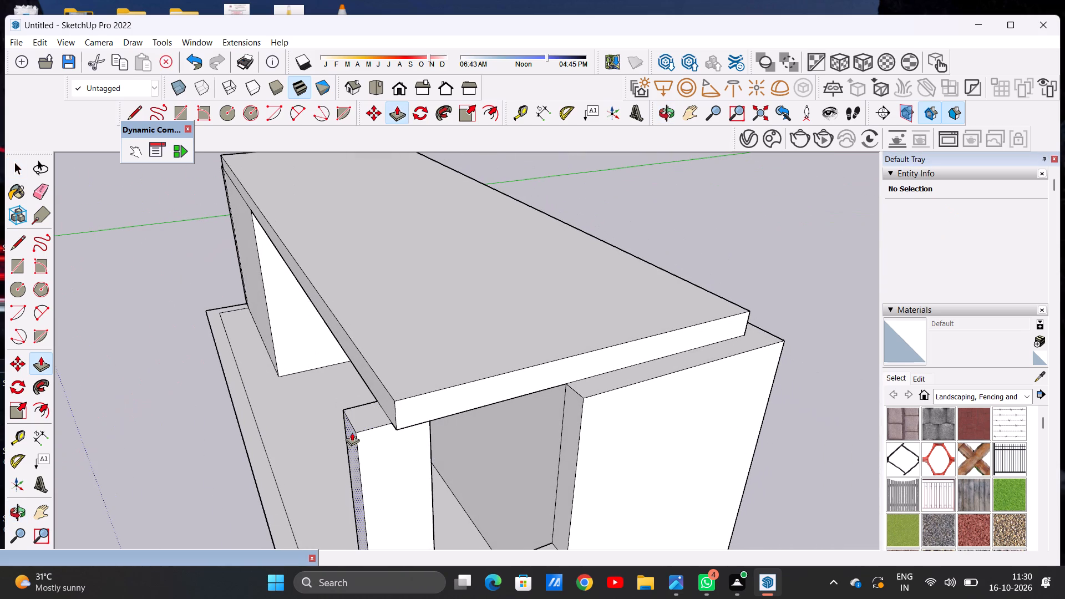
pyautogui.click(350, 434)
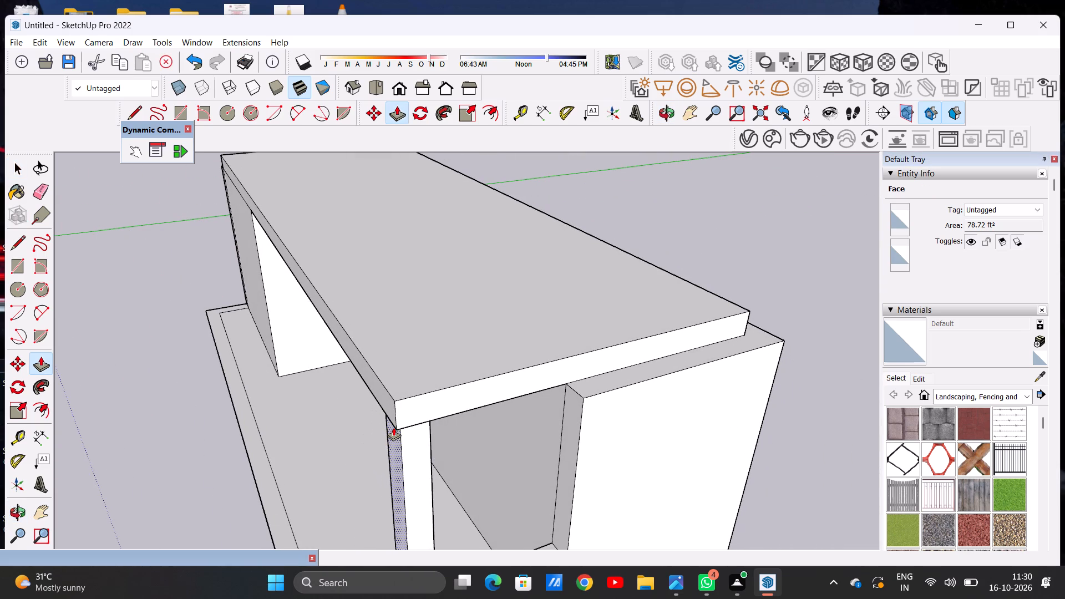
pyautogui.click(393, 427)
pyautogui.press('space')
# Examine the set-back slab, corner column, side walls and ground-floor block from the front, both ends and above.
pyautogui.scroll(-8, 426, 379)
pyautogui.moveTo(364, 393); pyautogui.dragTo(479, 387, button='middle')
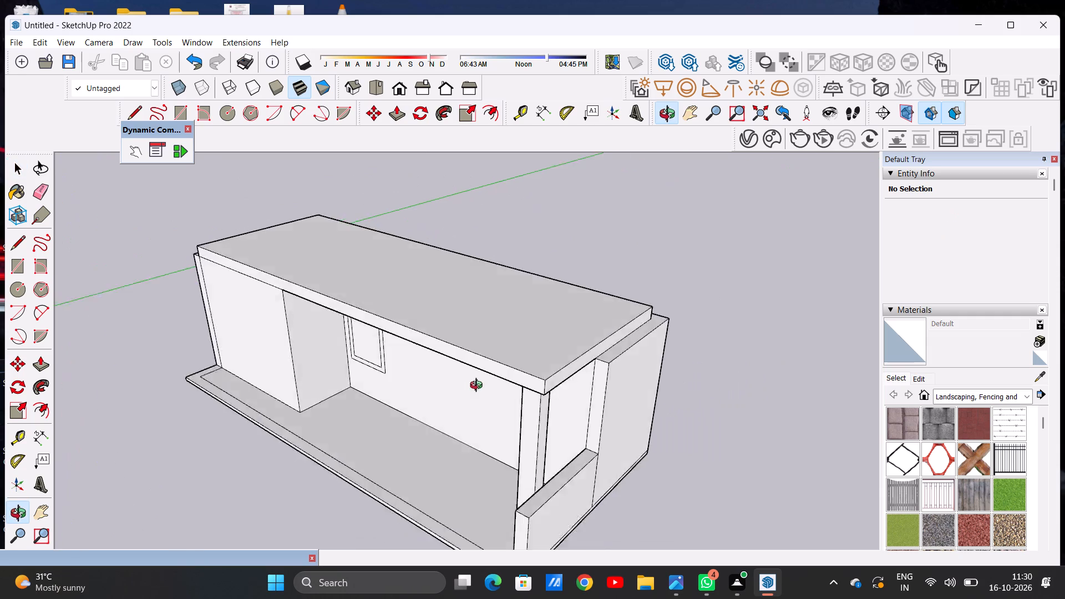
pyautogui.moveTo(479, 387); pyautogui.dragTo(592, 372, button='middle')
pyautogui.scroll(-6, 494, 364)
pyautogui.moveTo(494, 391); pyautogui.dragTo(575, 293, button='middle')
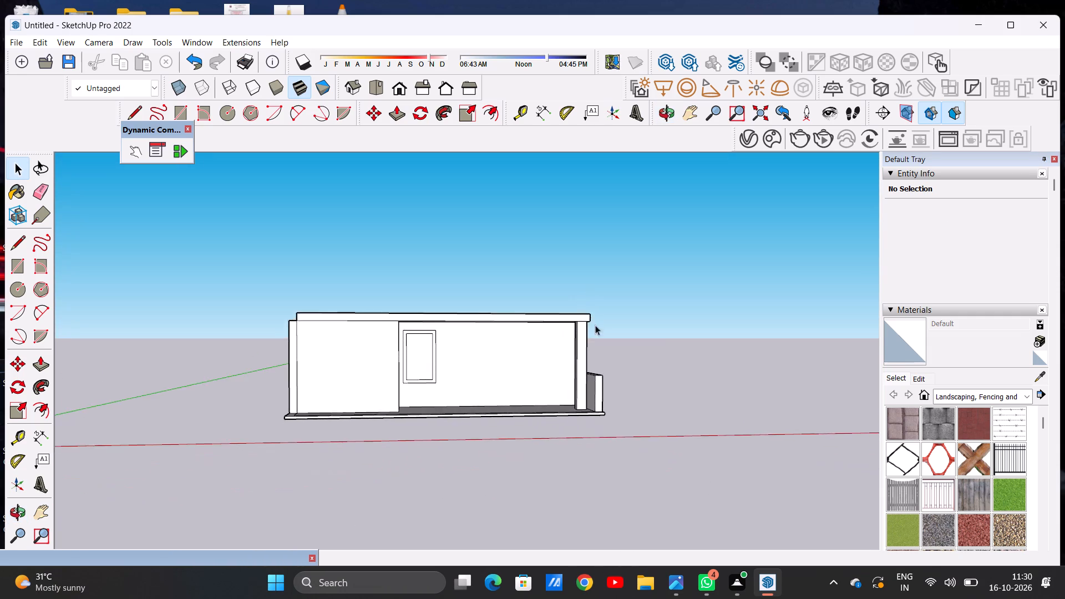
pyautogui.scroll(2, 593, 325)
pyautogui.scroll(-1, 587, 327)
pyautogui.scroll(3, 587, 328)
pyautogui.moveTo(494, 322); pyautogui.dragTo(481, 418, button='middle')
pyautogui.scroll(1, 447, 361)
pyautogui.scroll(-5, 442, 334)
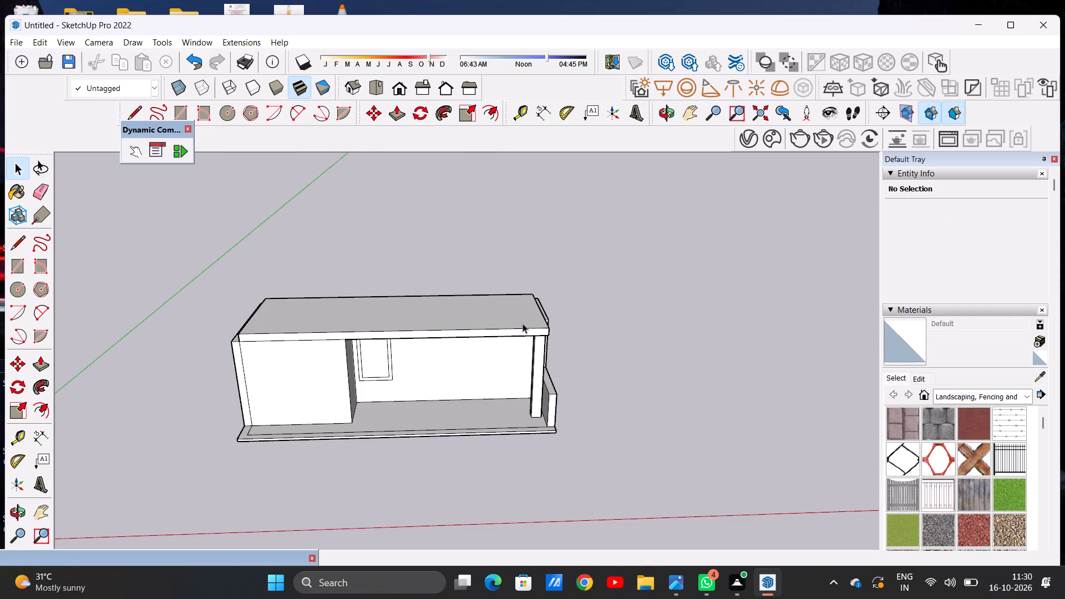
pyautogui.moveTo(523, 323); pyautogui.dragTo(498, 411, button='middle')
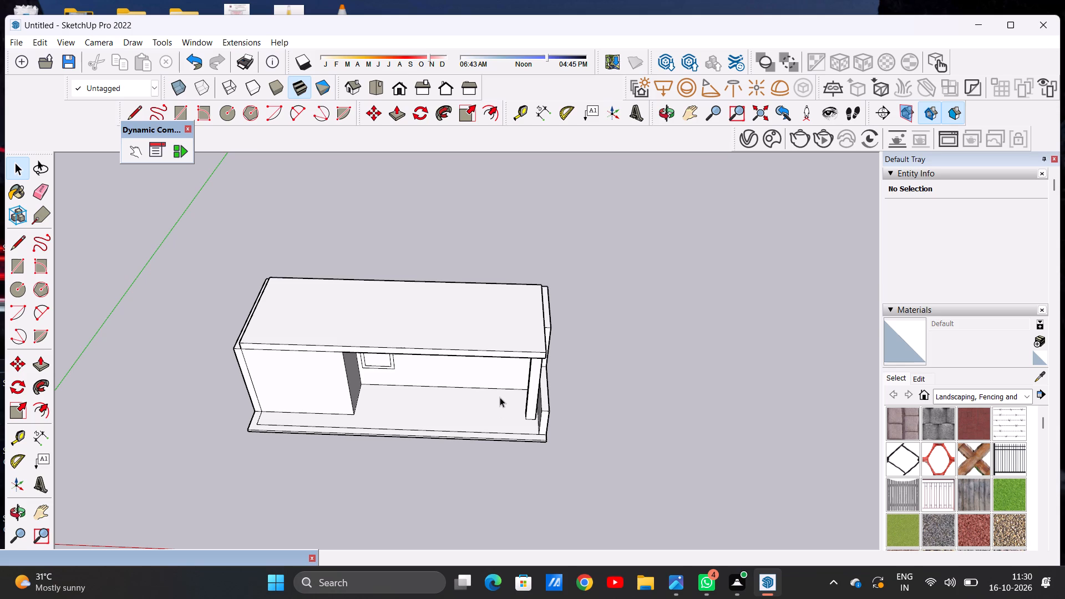
pyautogui.scroll(-6, 500, 397)
pyautogui.scroll(9, 556, 388)
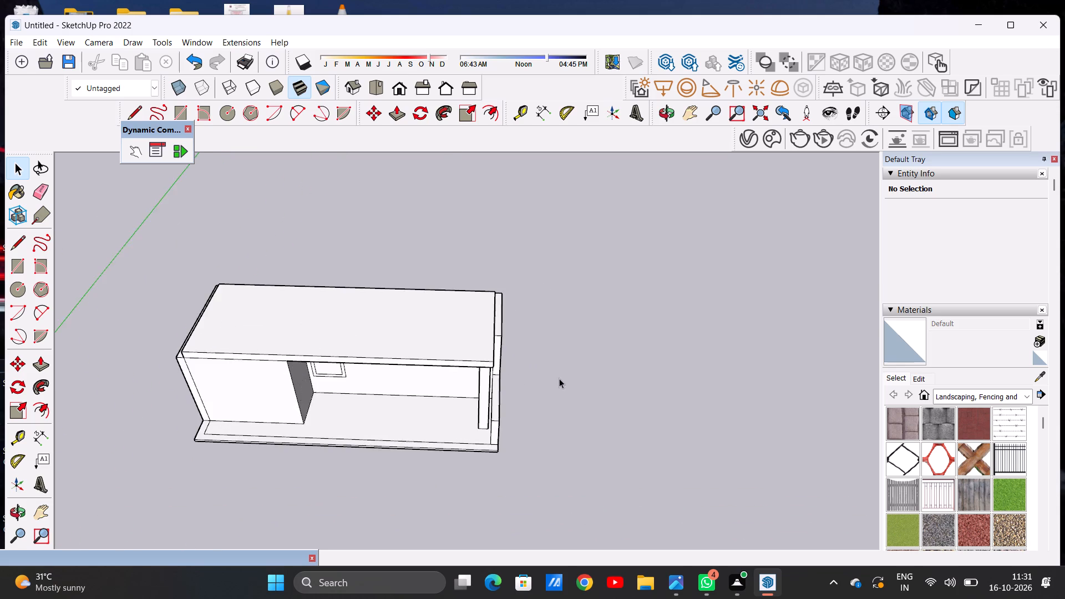
pyautogui.moveTo(553, 379); pyautogui.dragTo(602, 385, button='middle')
pyautogui.moveTo(211, 390); pyautogui.dragTo(458, 307, button='middle')
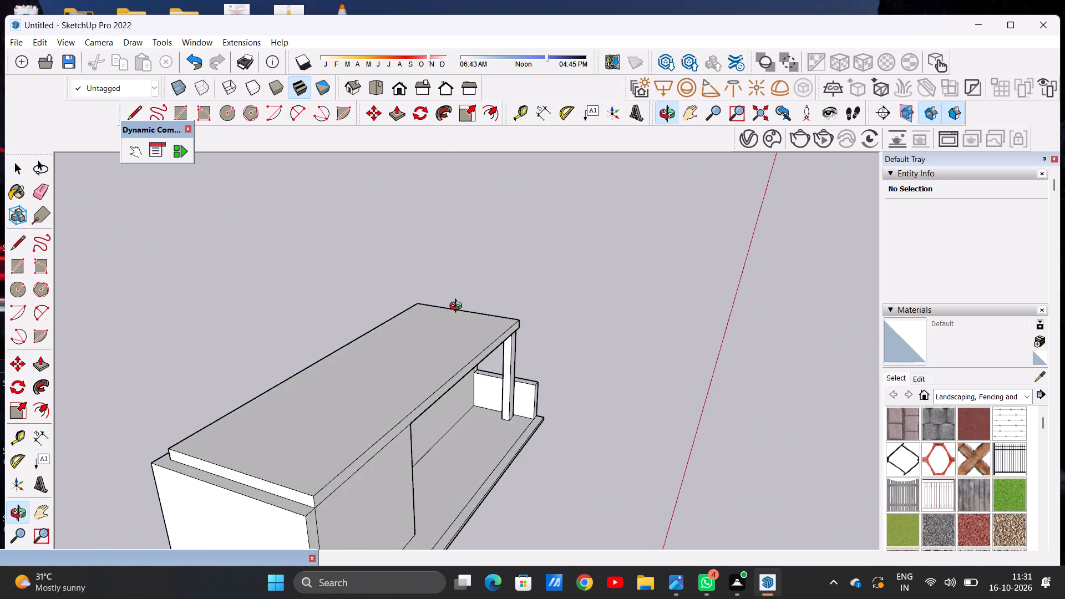
pyautogui.moveTo(458, 307); pyautogui.dragTo(207, 351, button='middle')
pyautogui.scroll(-6, 632, 350)
pyautogui.scroll(7, 425, 359)
pyautogui.moveTo(617, 374); pyautogui.dragTo(537, 324, button='middle')
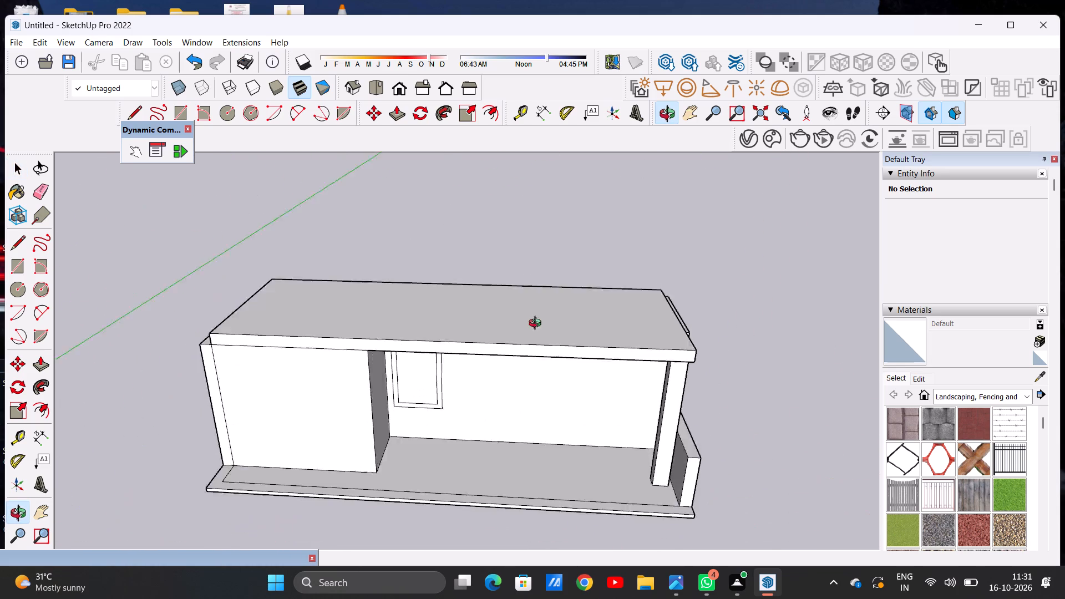
pyautogui.moveTo(537, 324); pyautogui.dragTo(532, 297, button='middle')
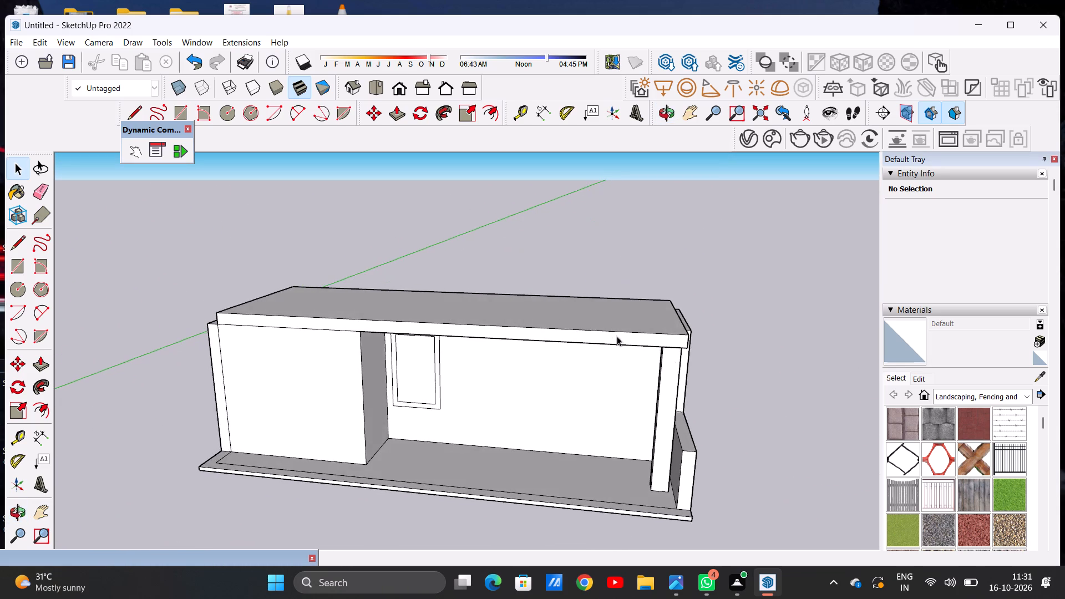
pyautogui.scroll(5, 700, 353)
pyautogui.moveTo(692, 369); pyautogui.dragTo(541, 417, button='middle')
pyautogui.scroll(-4, 649, 372)
pyautogui.moveTo(579, 389); pyautogui.dragTo(664, 402, button='middle')
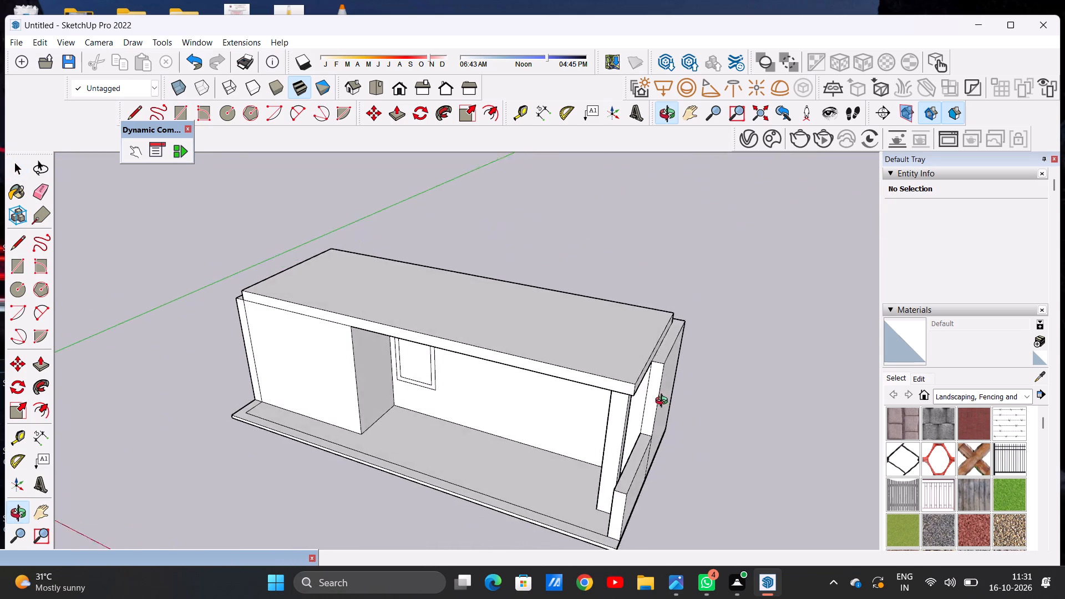
pyautogui.moveTo(664, 402); pyautogui.dragTo(718, 443, button='middle')
pyautogui.scroll(4, 339, 292)
pyautogui.moveTo(383, 275); pyautogui.dragTo(388, 313, button='middle')
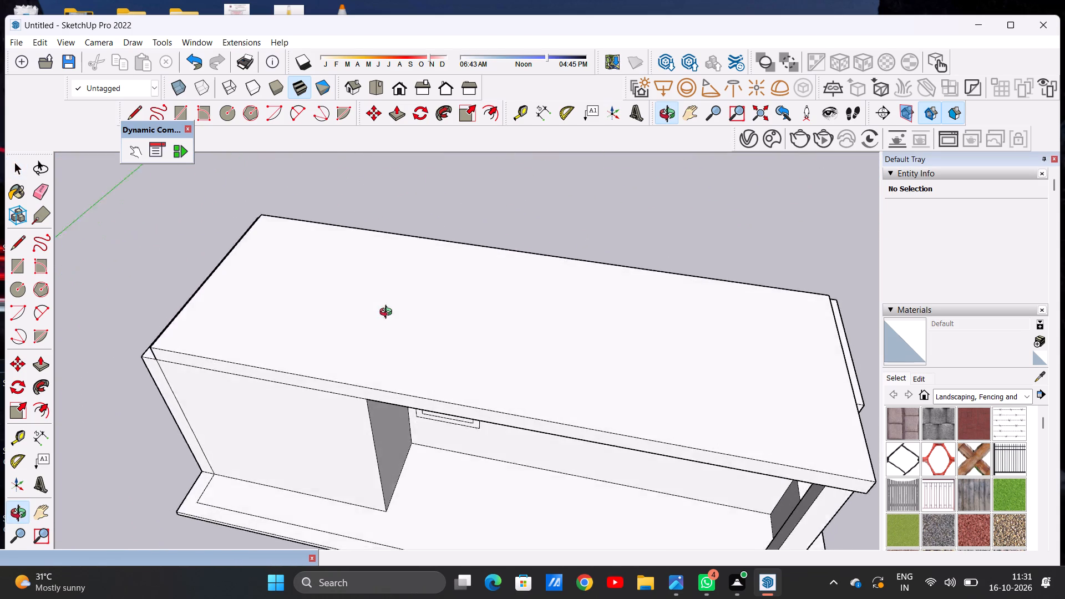
pyautogui.moveTo(388, 313); pyautogui.dragTo(395, 334, button='middle')
pyautogui.scroll(-6, 418, 328)
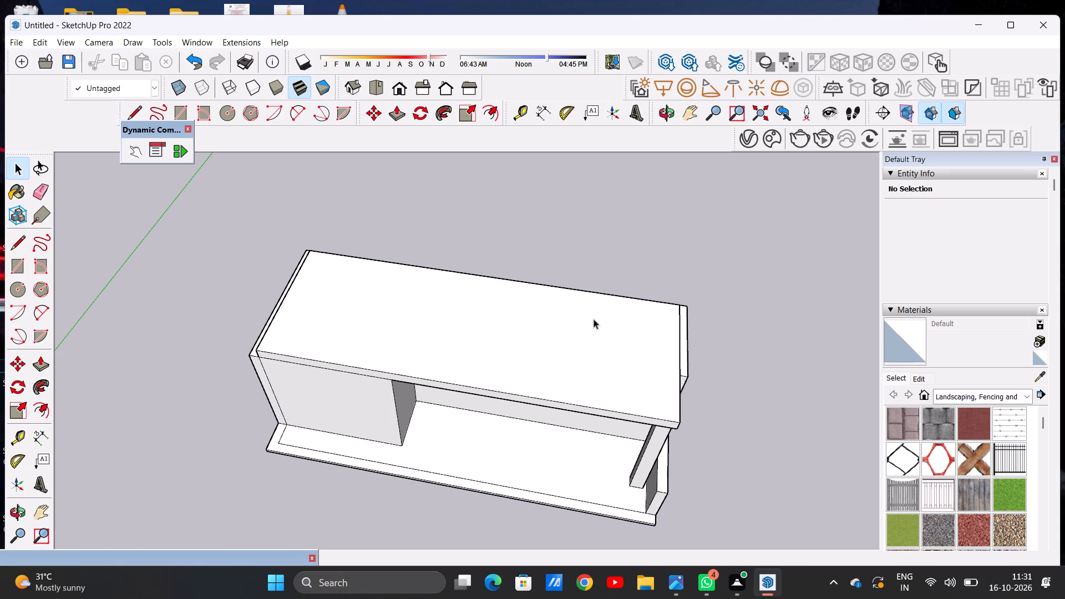
pyautogui.scroll(-1, 665, 356)
pyautogui.scroll(-3, 591, 367)
pyautogui.moveTo(624, 418); pyautogui.dragTo(622, 351, button='middle')
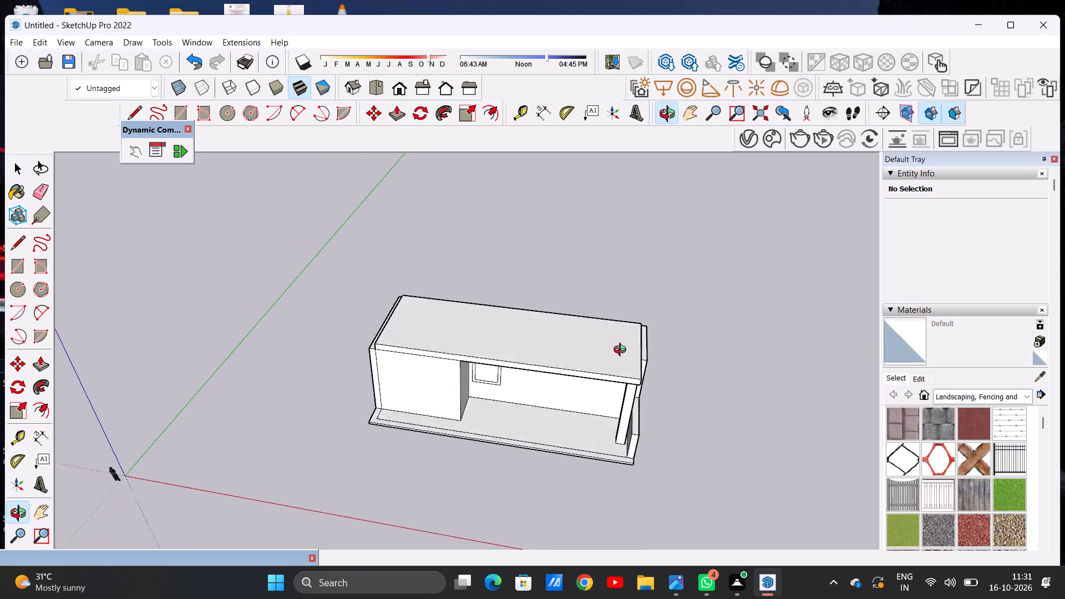
pyautogui.moveTo(622, 351); pyautogui.dragTo(623, 343, button='middle')
pyautogui.scroll(7, 674, 372)
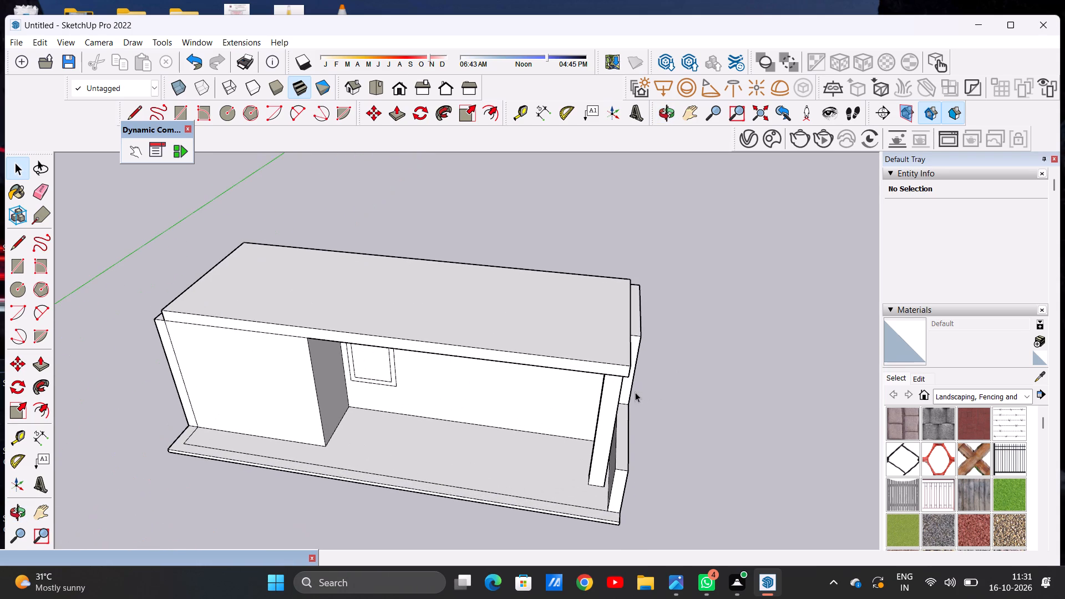
pyautogui.scroll(-6, 447, 373)
pyautogui.moveTo(281, 324); pyautogui.dragTo(565, 282, button='middle')
pyautogui.scroll(6, 432, 374)
pyautogui.moveTo(462, 356); pyautogui.dragTo(379, 424, button='middle')
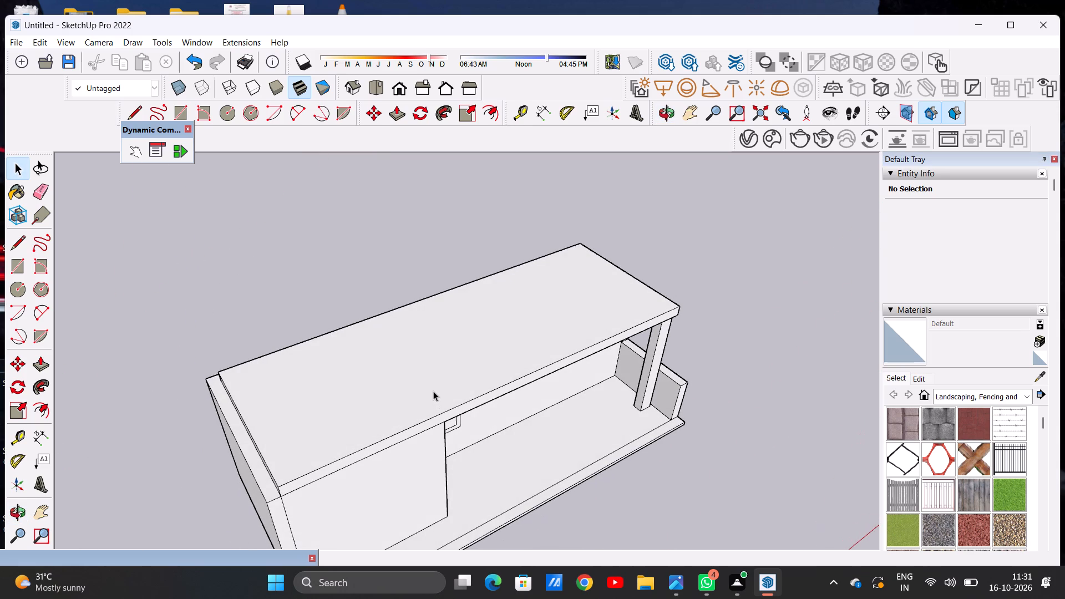
pyautogui.scroll(-10, 433, 367)
pyautogui.moveTo(529, 366); pyautogui.dragTo(356, 403, button='middle')
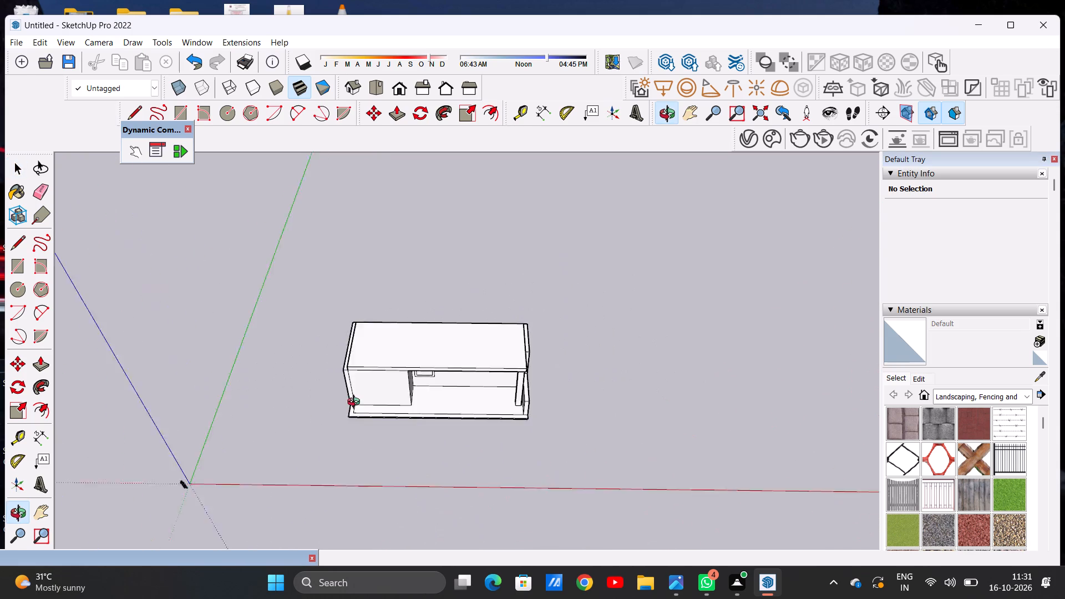
pyautogui.moveTo(356, 403); pyautogui.dragTo(326, 437, button='middle')
pyautogui.middleClick(326, 437)
pyautogui.scroll(6, 403, 307)
pyautogui.moveTo(450, 394); pyautogui.dragTo(460, 338, button='middle')
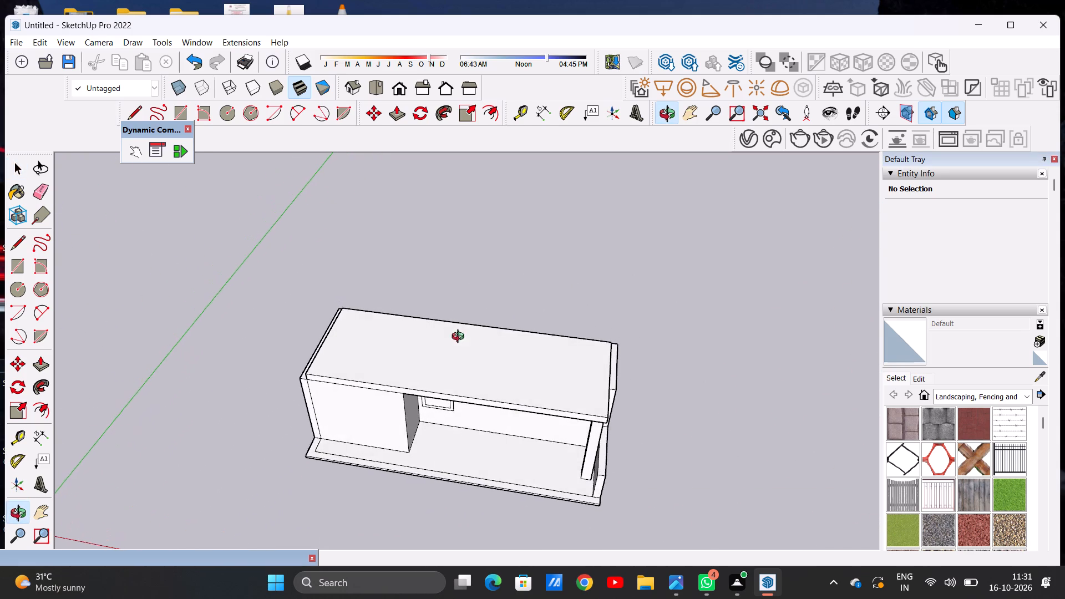
pyautogui.moveTo(460, 338); pyautogui.dragTo(460, 337, button='middle')
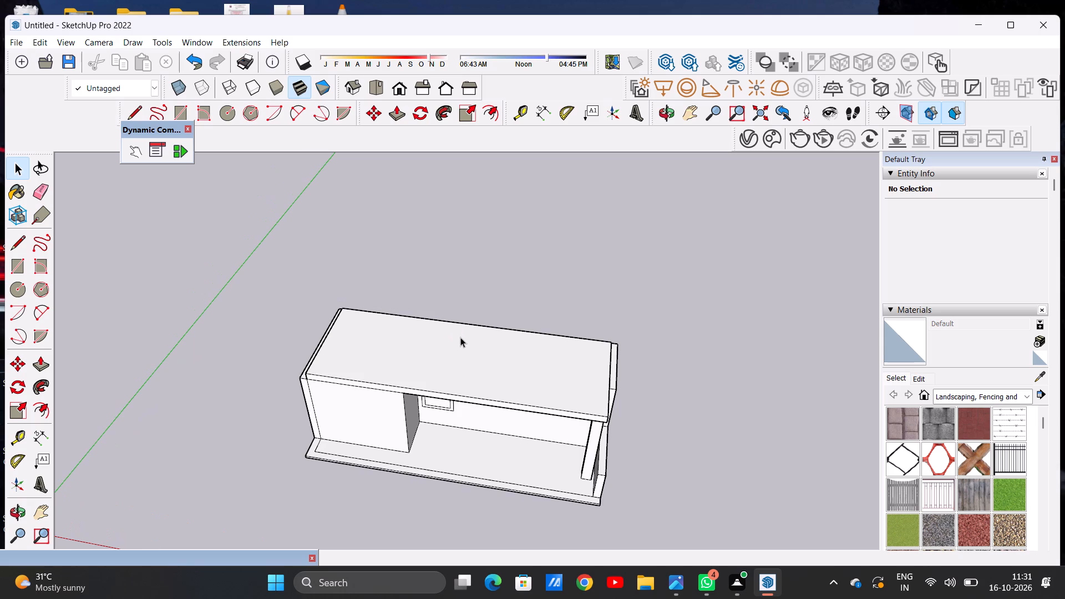
pyautogui.scroll(-2, 501, 368)
pyautogui.moveTo(516, 359); pyautogui.dragTo(561, 451, button='middle')
pyautogui.scroll(1, 552, 394)
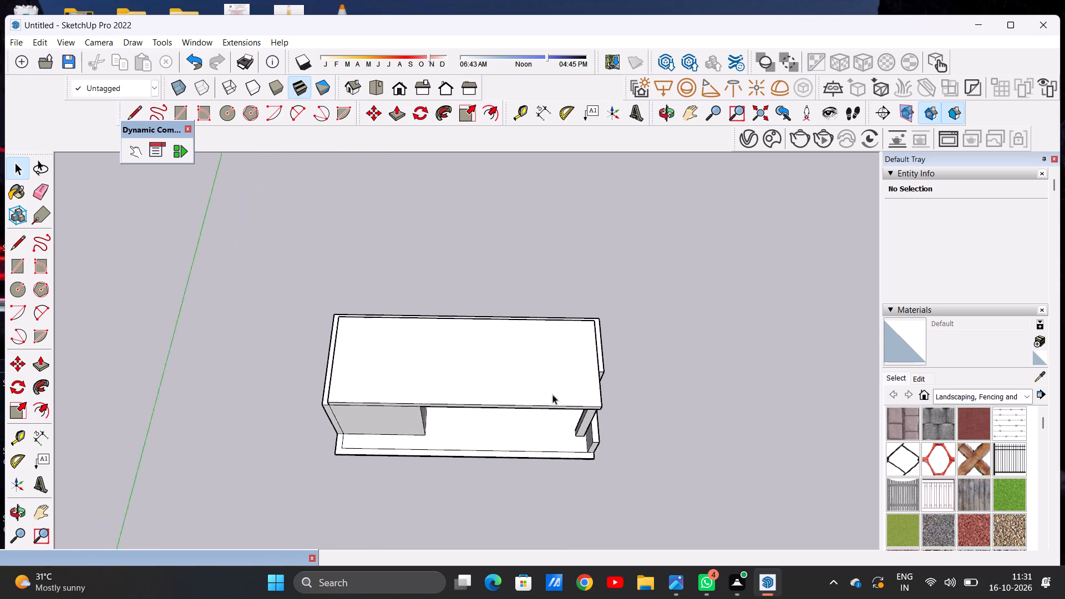
pyautogui.scroll(5, 552, 394)
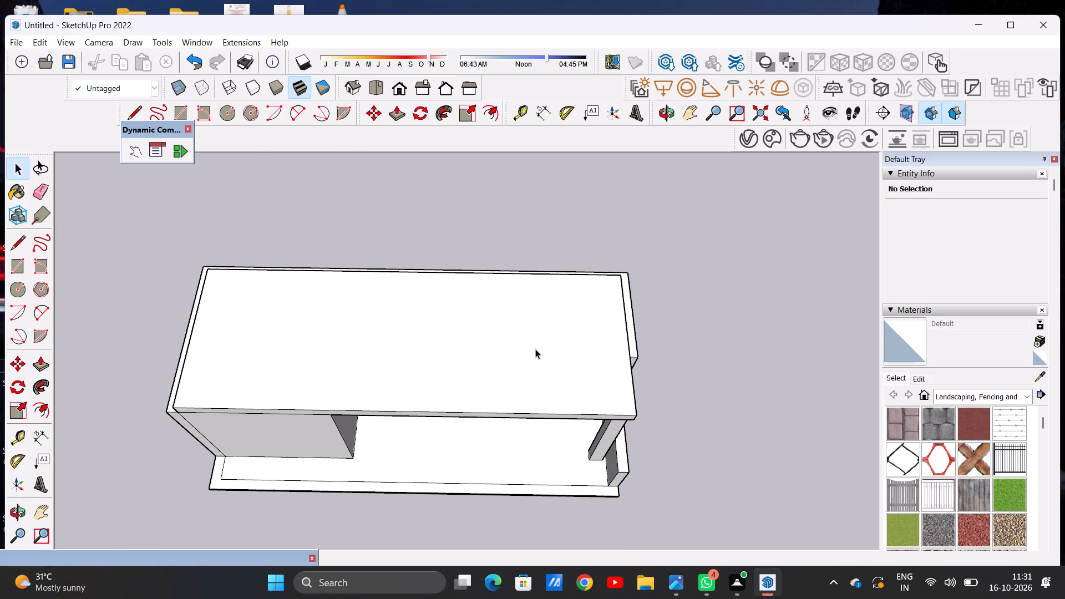
pyautogui.scroll(-6, 500, 334)
pyautogui.moveTo(553, 422); pyautogui.dragTo(507, 253, button='middle')
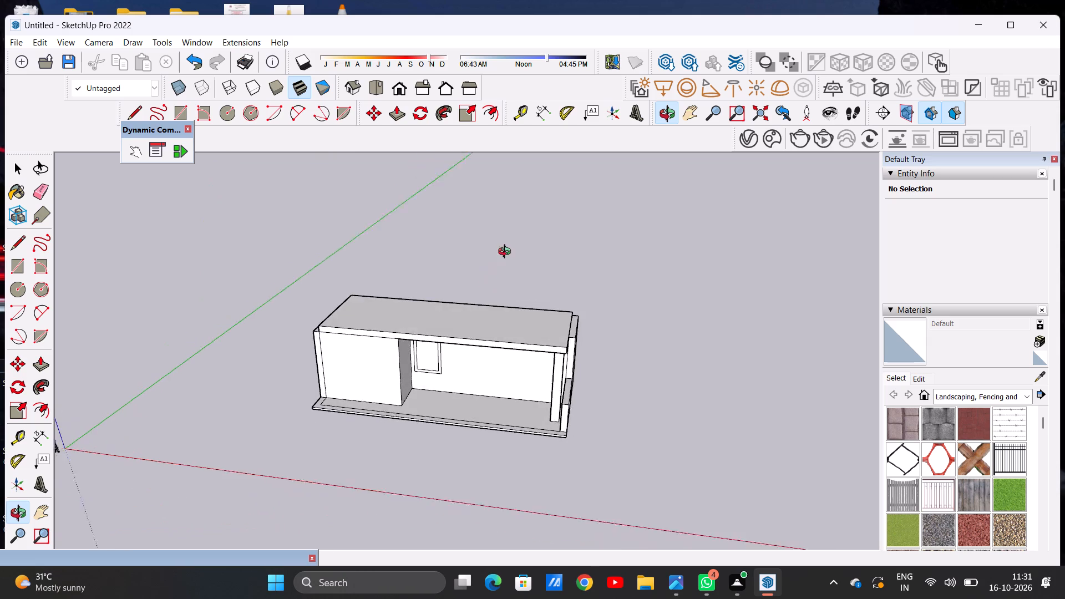
pyautogui.moveTo(507, 253); pyautogui.dragTo(507, 252, button='middle')
pyautogui.moveTo(531, 393); pyautogui.dragTo(556, 408, button='middle')
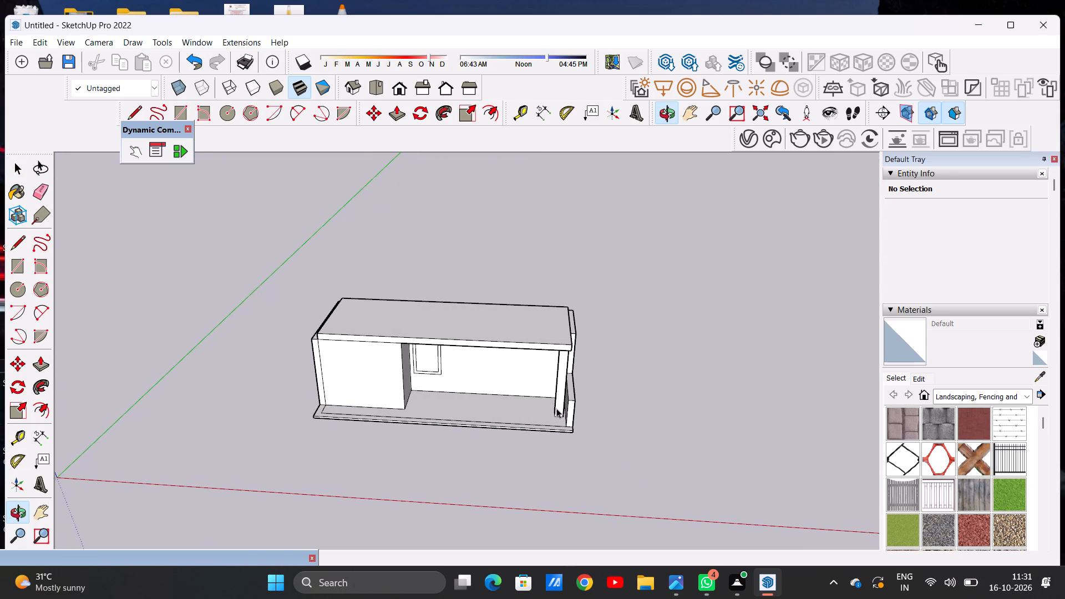
# Push/Pull the slab's end face above the column-side end wall outward, flush with that wall's outer face.
pyautogui.scroll(5, 577, 332)
pyautogui.moveTo(584, 348); pyautogui.dragTo(470, 387, button='middle')
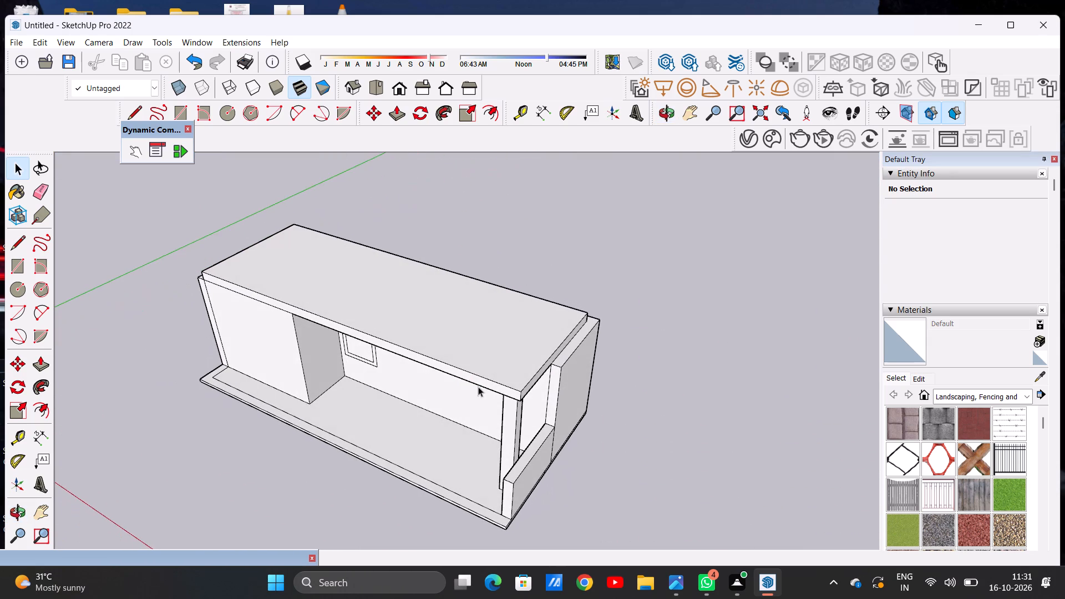
pyautogui.scroll(2, 535, 384)
pyautogui.press('p')
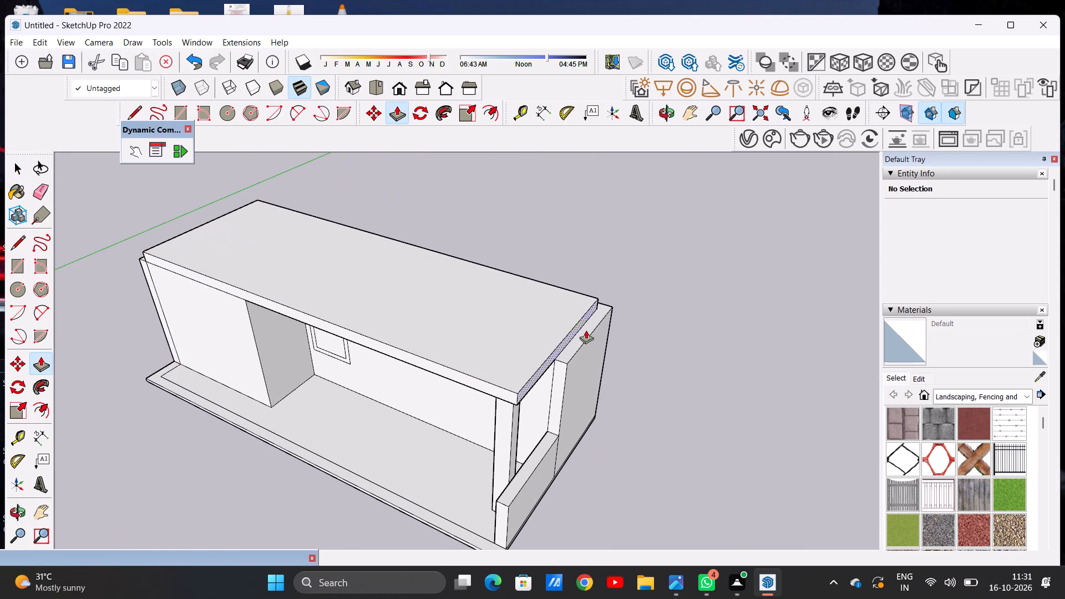
pyautogui.scroll(11, 584, 330)
pyautogui.click(570, 333)
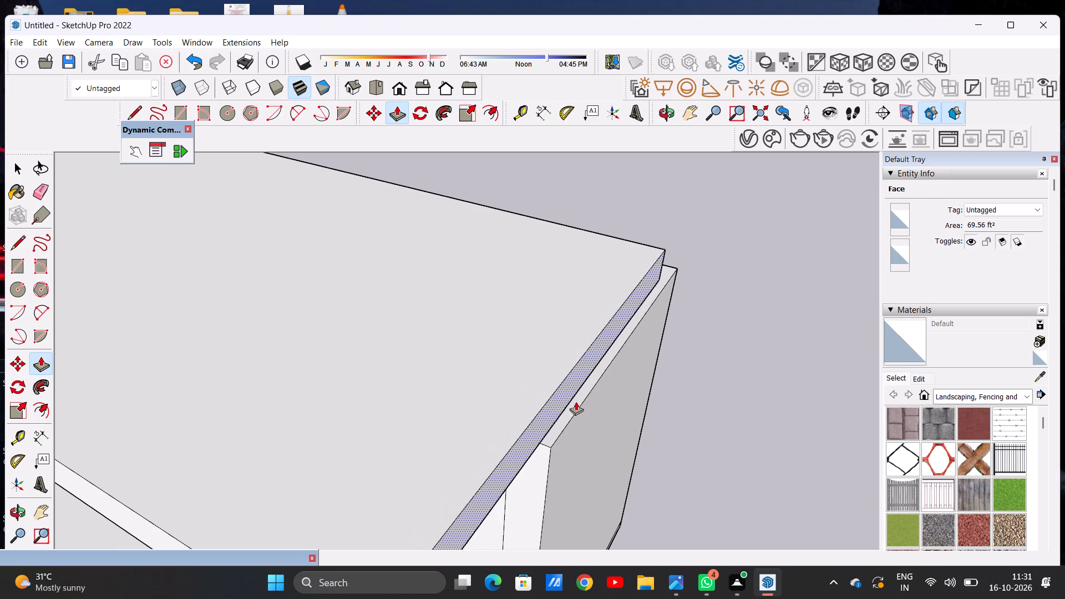
pyautogui.click(552, 451)
# Push/Pull the slab's opposite end face outward over the wall beside the ground-floor block, flush with its outer face.
pyautogui.scroll(-17, 581, 334)
pyautogui.moveTo(372, 351); pyautogui.dragTo(684, 323, button='middle')
pyautogui.scroll(12, 319, 391)
pyautogui.scroll(-1, 319, 375)
pyautogui.scroll(5, 319, 375)
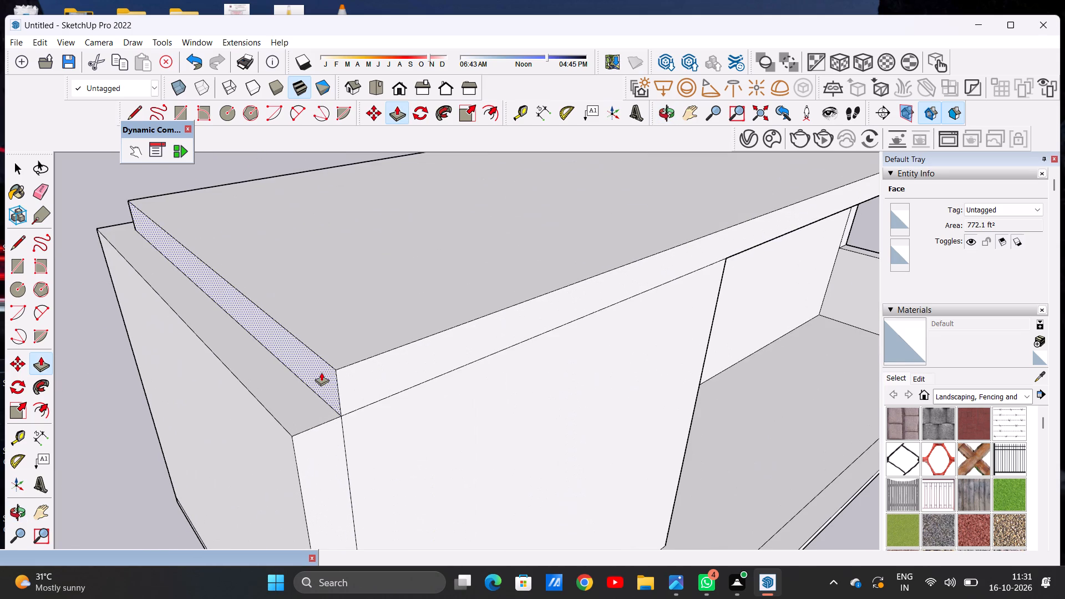
pyautogui.click(321, 372)
pyautogui.click(291, 439)
pyautogui.press('space')
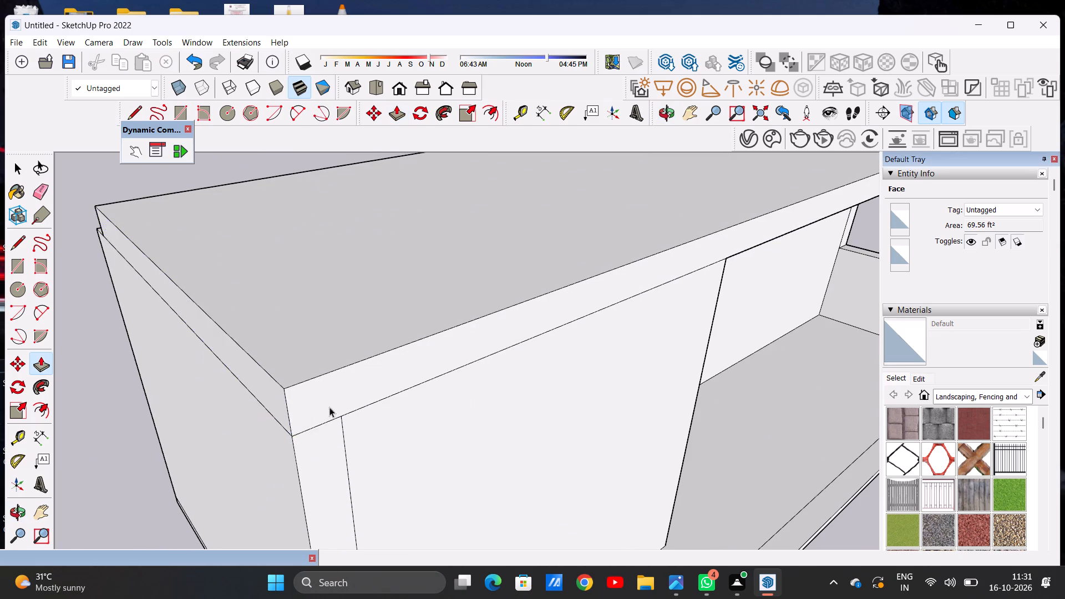
# Push/Pull the exposed top face of the rear wall up to the top level of the slab.
pyautogui.scroll(-18, 343, 405)
pyautogui.moveTo(514, 378); pyautogui.dragTo(170, 422, button='middle')
pyautogui.scroll(-3, 500, 295)
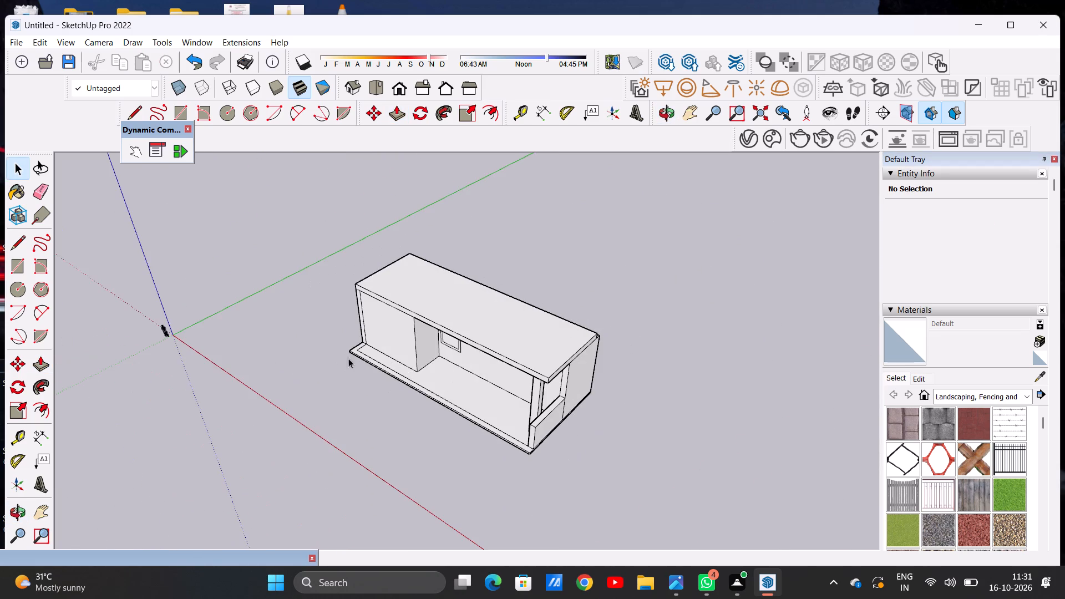
pyautogui.moveTo(278, 364); pyautogui.dragTo(106, 402, button='middle')
pyautogui.scroll(7, 574, 392)
pyautogui.moveTo(520, 402); pyautogui.dragTo(462, 442, button='middle')
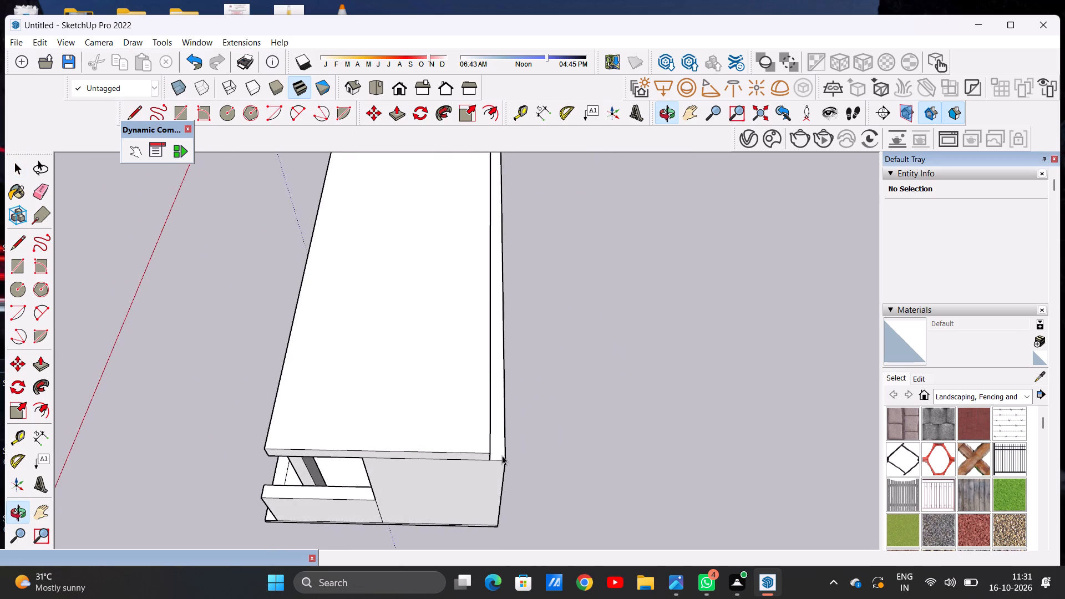
pyautogui.scroll(7, 502, 455)
pyautogui.press('p')
pyautogui.moveTo(496, 438); pyautogui.dragTo(467, 386, button='middle')
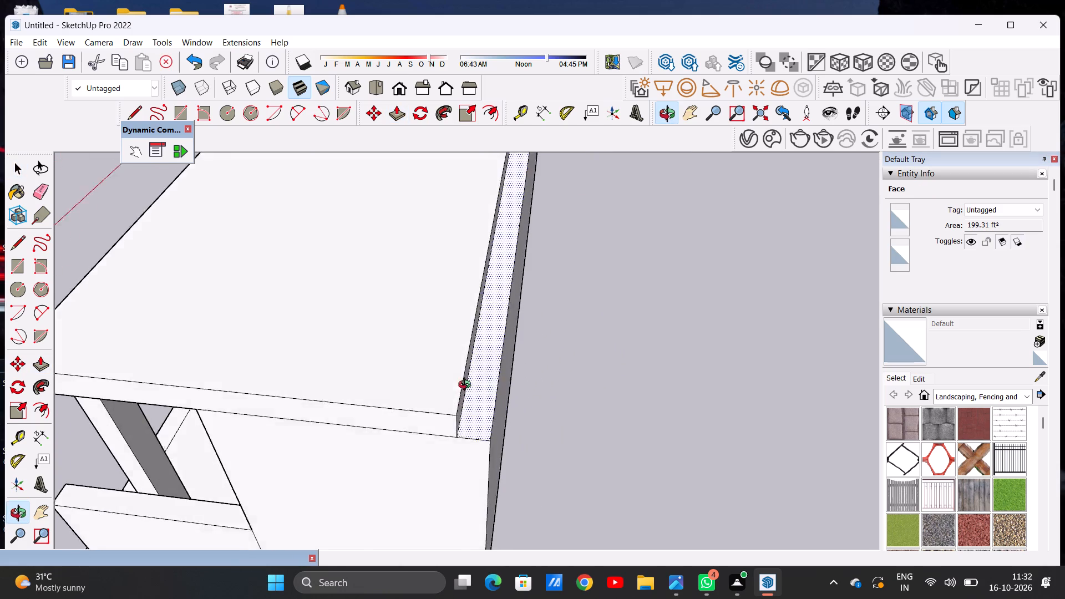
pyautogui.moveTo(467, 386); pyautogui.dragTo(464, 375, button='middle')
pyautogui.click(465, 414)
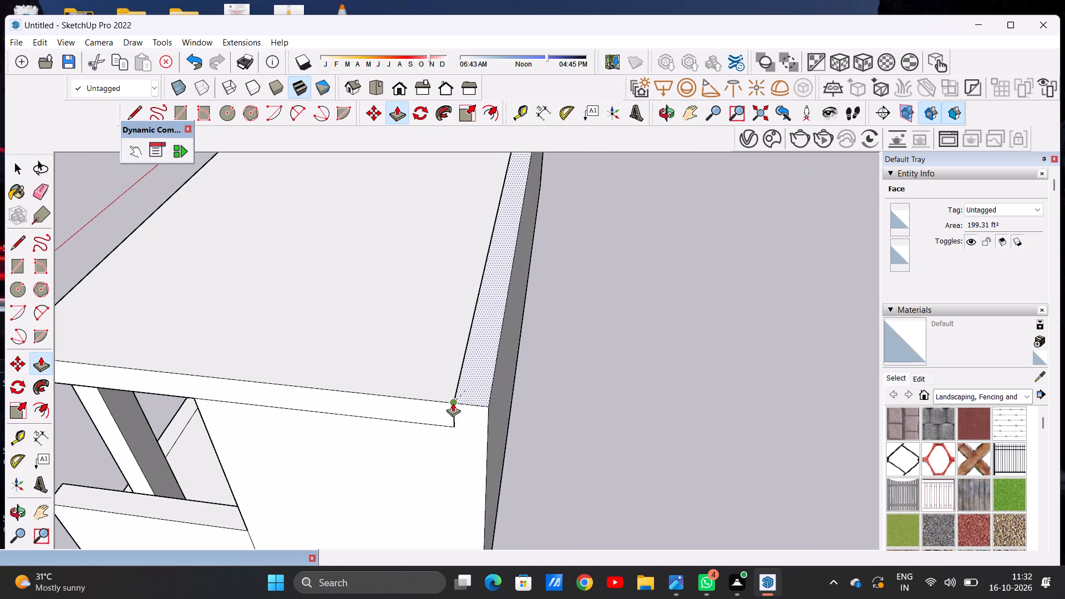
pyautogui.click(453, 403)
pyautogui.press('space')
# Examine the extended slab and raised rear wall from the front and from above.
pyautogui.scroll(-16, 481, 392)
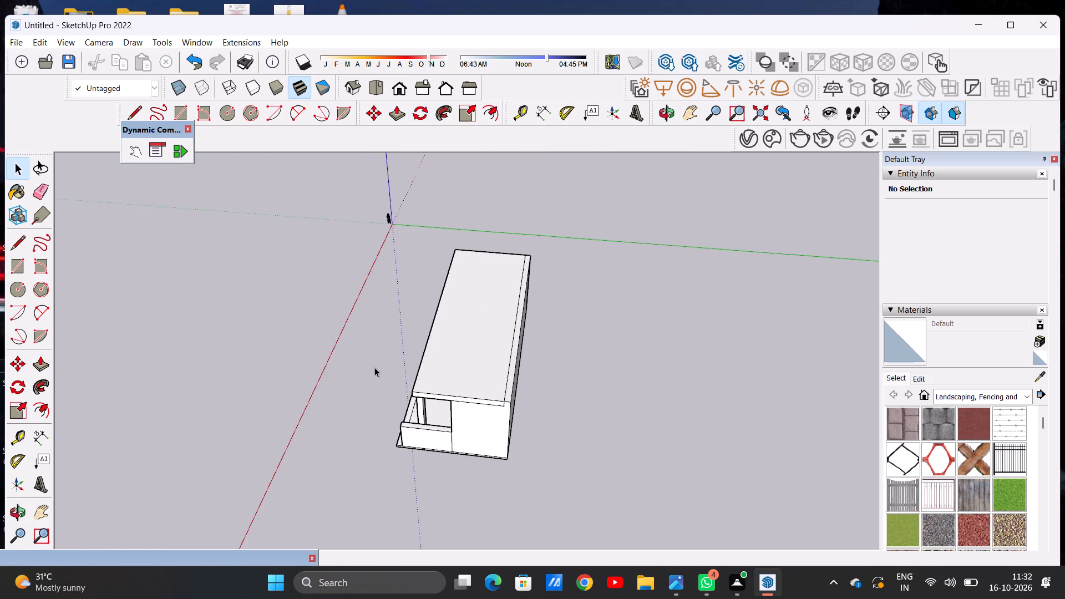
pyautogui.moveTo(374, 367); pyautogui.dragTo(696, 362, button='middle')
pyautogui.moveTo(390, 332); pyautogui.dragTo(505, 458, button='middle')
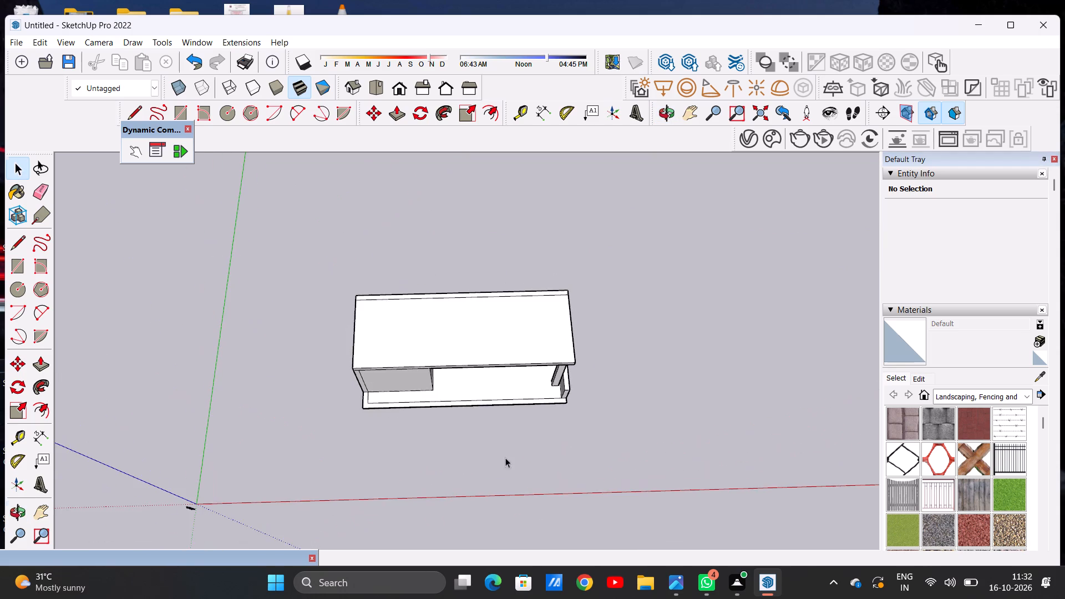
pyautogui.scroll(2, 479, 286)
pyautogui.scroll(-1, 477, 286)
pyautogui.scroll(5, 474, 287)
pyautogui.moveTo(444, 303); pyautogui.dragTo(438, 373, button='middle')
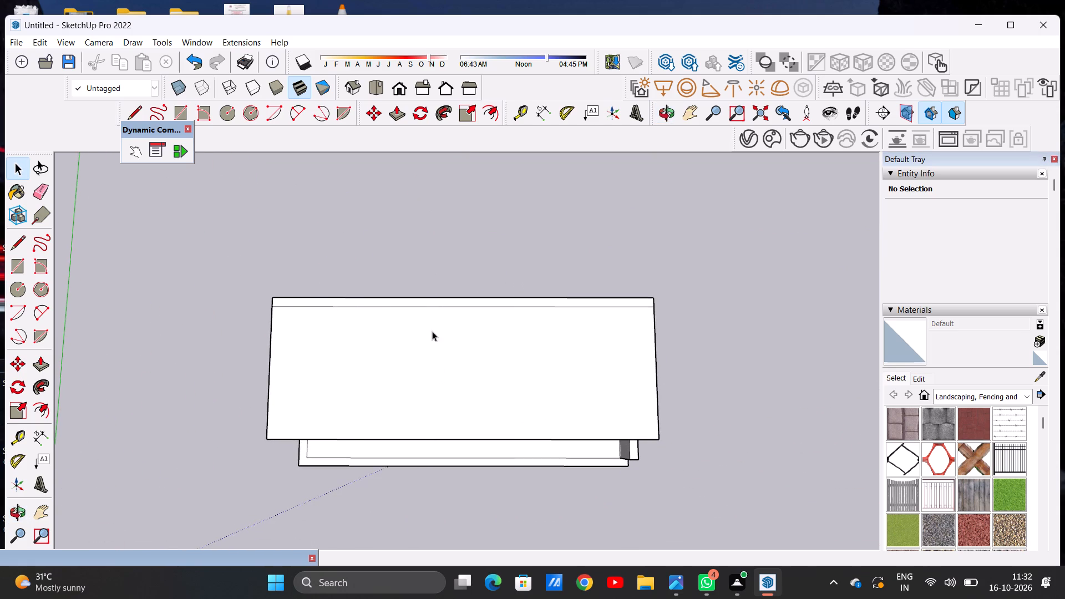
# Examine the ground storey and its slab from the front and from above.
pyautogui.scroll(-10, 523, 341)
pyautogui.moveTo(526, 401); pyautogui.dragTo(526, 227, button='middle')
pyautogui.moveTo(464, 423); pyautogui.dragTo(443, 270, button='middle')
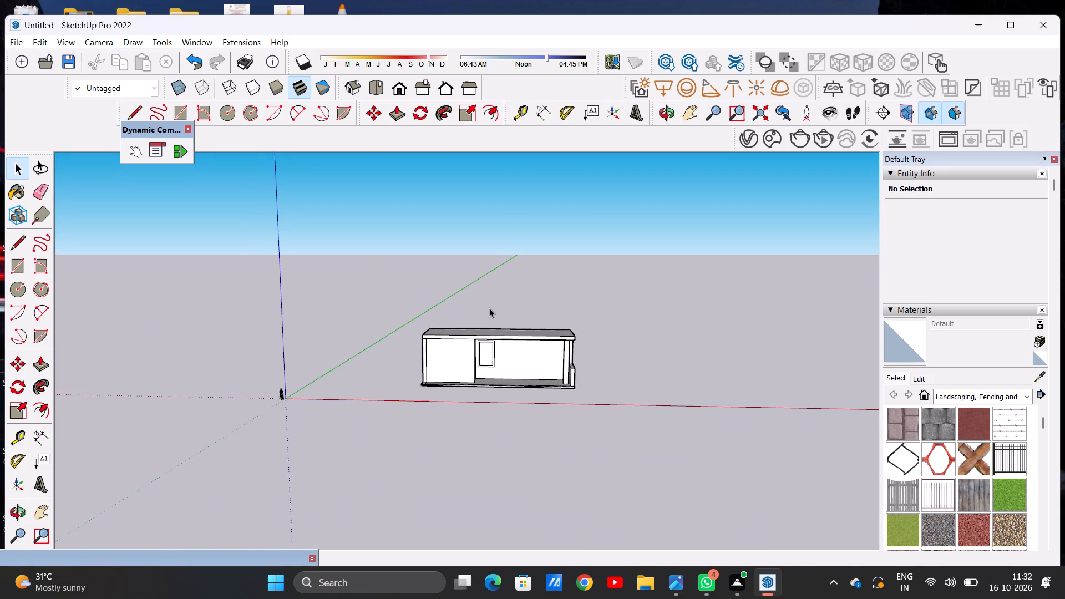
pyautogui.scroll(9, 489, 308)
pyautogui.moveTo(504, 325); pyautogui.dragTo(513, 498, button='middle')
pyautogui.scroll(6, 489, 340)
pyautogui.moveTo(495, 331); pyautogui.dragTo(493, 449, button='middle')
pyautogui.scroll(-3, 341, 414)
pyautogui.scroll(3, 448, 399)
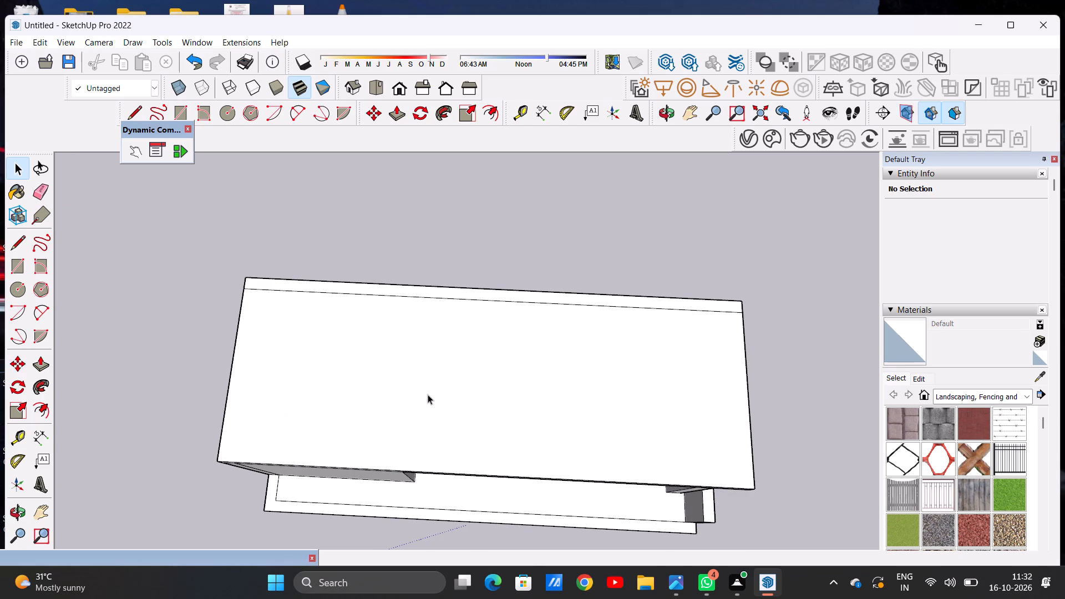
pyautogui.scroll(-3, 410, 384)
pyautogui.moveTo(415, 406); pyautogui.dragTo(448, 253, button='middle')
pyautogui.moveTo(432, 409); pyautogui.dragTo(412, 294, button='middle')
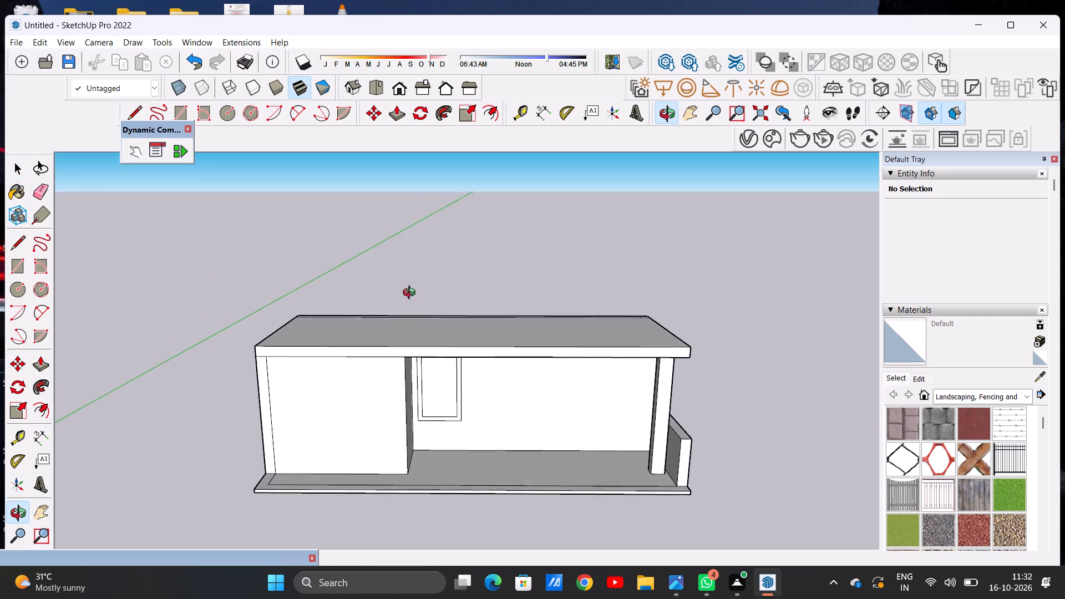
pyautogui.moveTo(412, 294); pyautogui.dragTo(400, 317, button='middle')
# Draw a vertical line across the slab's front face, from the ground-floor block's upper inner corner to the slab's top edge.
pyautogui.scroll(5, 401, 365)
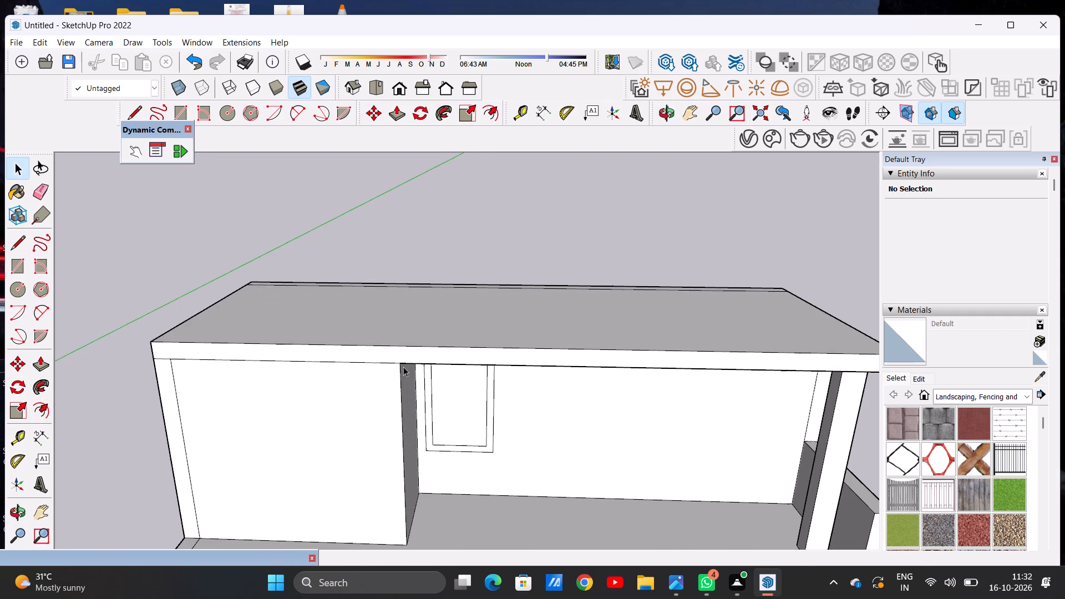
pyautogui.press('l')
pyautogui.scroll(2, 397, 380)
pyautogui.scroll(-1, 396, 380)
pyautogui.scroll(7, 396, 380)
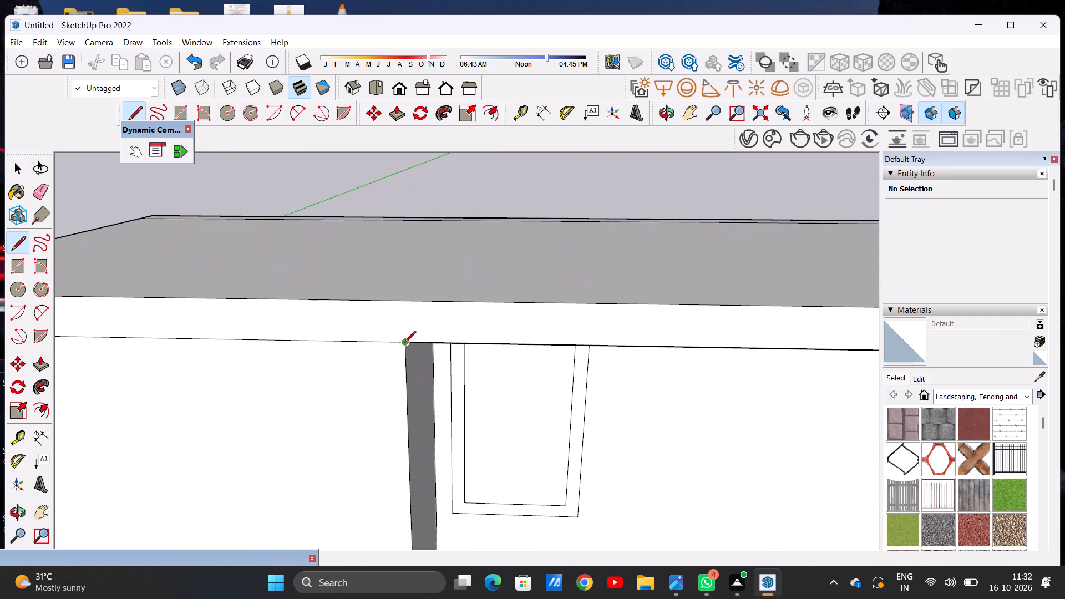
pyautogui.click(404, 343)
pyautogui.click(403, 299)
pyautogui.press('space')
# Draw a line across the slab's top along the green axis, from that vertical line's upper end to the rear wall's inner edge.
pyautogui.scroll(-6, 427, 332)
pyautogui.moveTo(454, 306); pyautogui.dragTo(428, 429, button='middle')
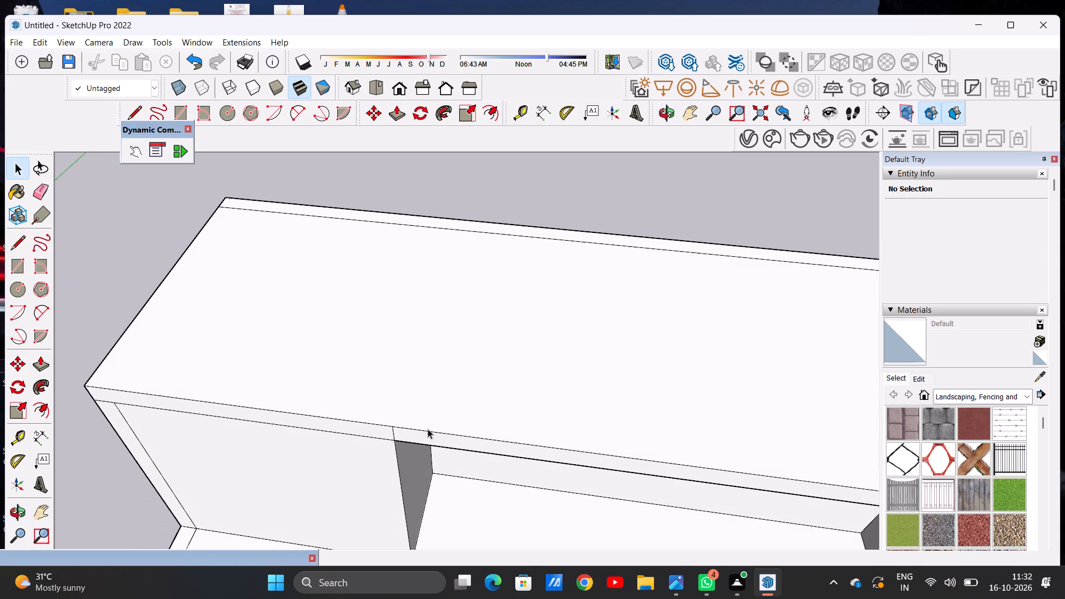
pyautogui.press('l')
pyautogui.moveTo(468, 326); pyautogui.dragTo(398, 397, button='middle')
pyautogui.scroll(5, 388, 425)
pyautogui.scroll(-1, 384, 432)
pyautogui.scroll(1, 380, 434)
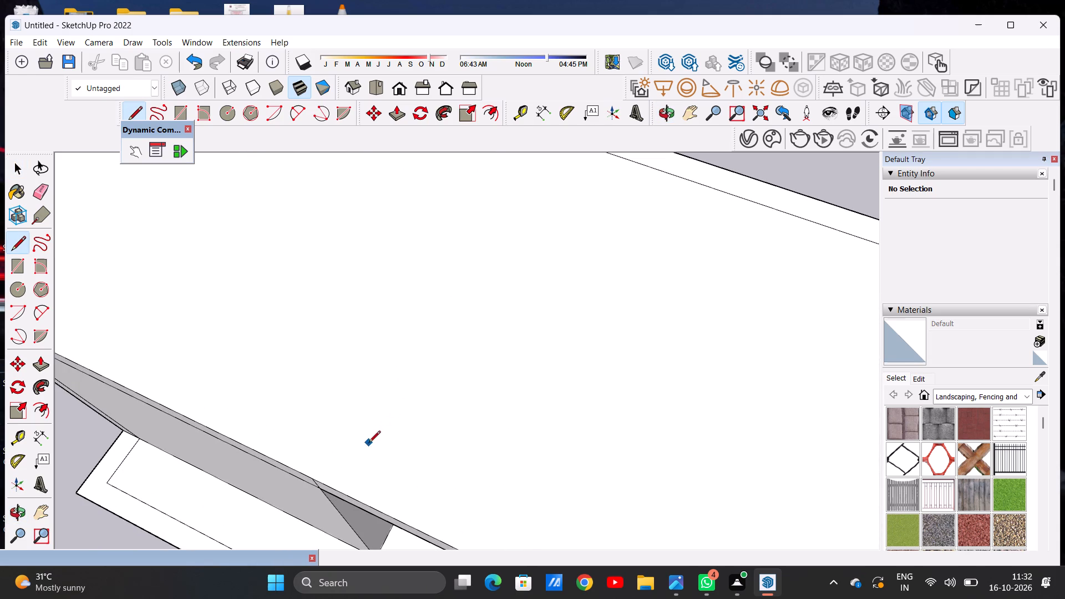
pyautogui.click(316, 473)
pyautogui.scroll(-6, 389, 395)
pyautogui.scroll(10, 443, 308)
pyautogui.scroll(-14, 443, 347)
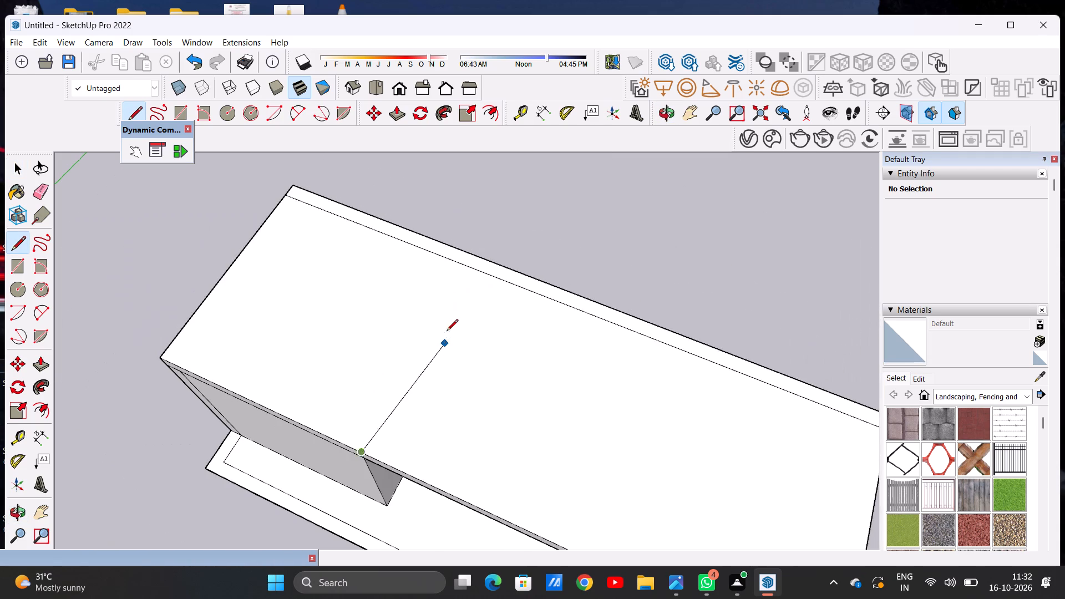
pyautogui.scroll(6, 464, 266)
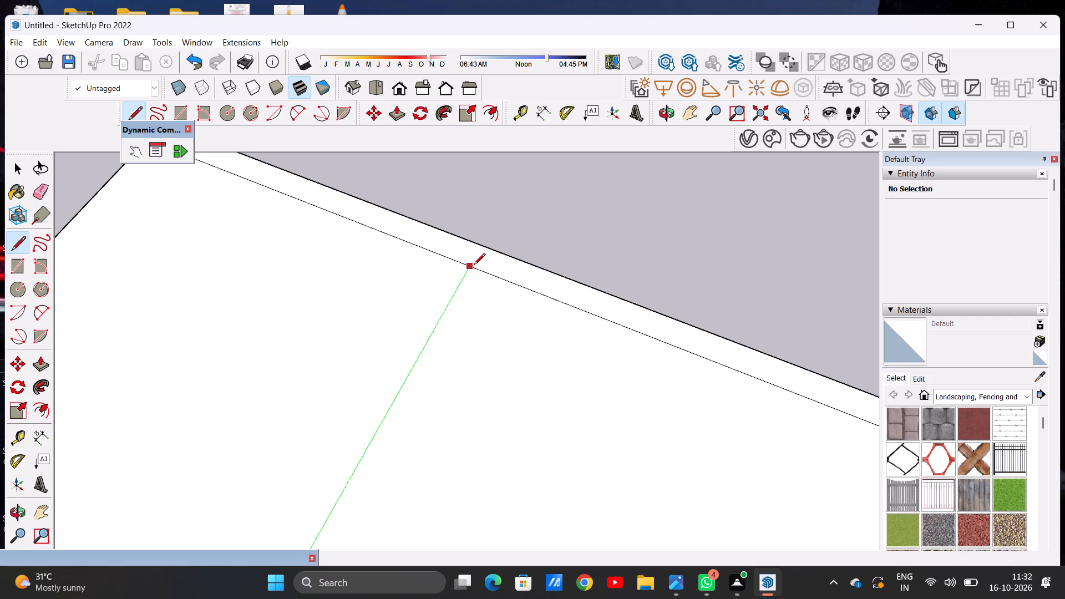
pyautogui.click(474, 266)
pyautogui.press('space')
# Push/Pull the slab's top section above the ground-floor block upward by roughly one storey height.
pyautogui.scroll(-16, 465, 379)
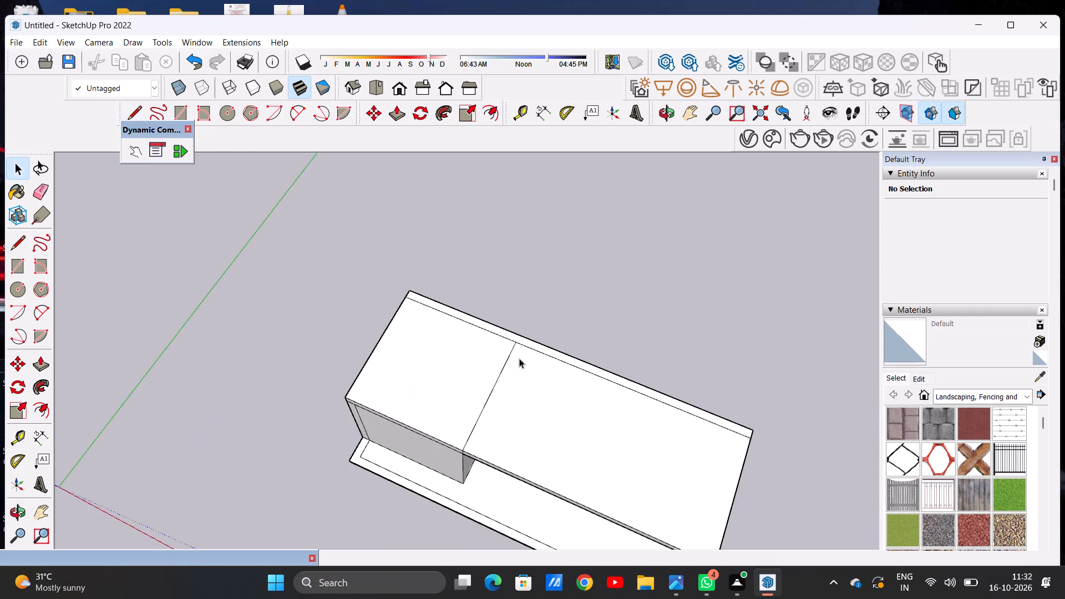
pyautogui.moveTo(466, 408); pyautogui.dragTo(532, 240, button='middle')
pyautogui.scroll(5, 506, 373)
pyautogui.middleClick(503, 380)
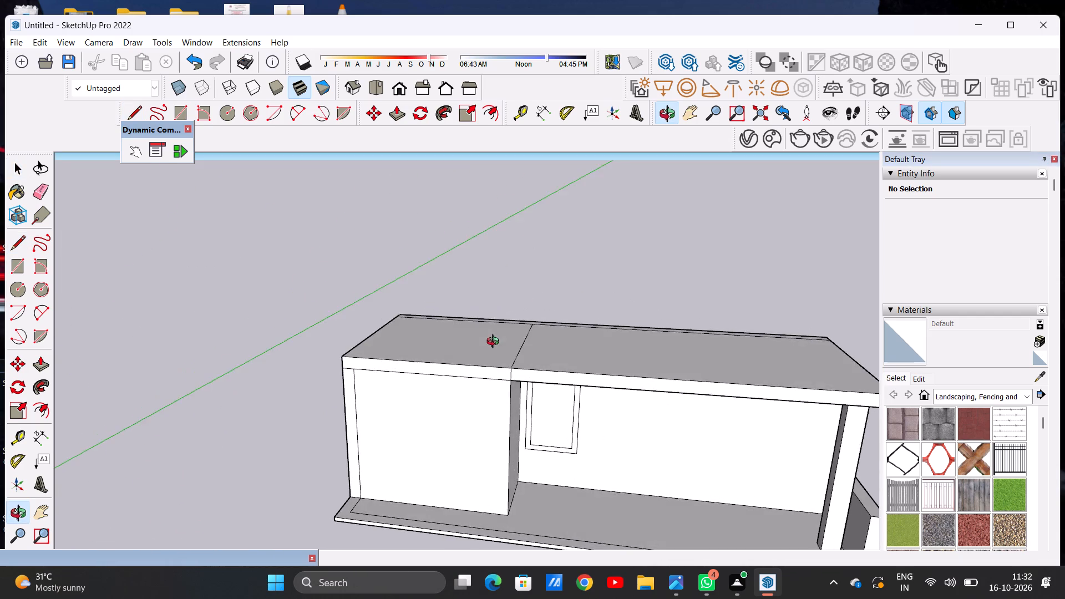
pyautogui.press('p')
pyautogui.scroll(6, 493, 352)
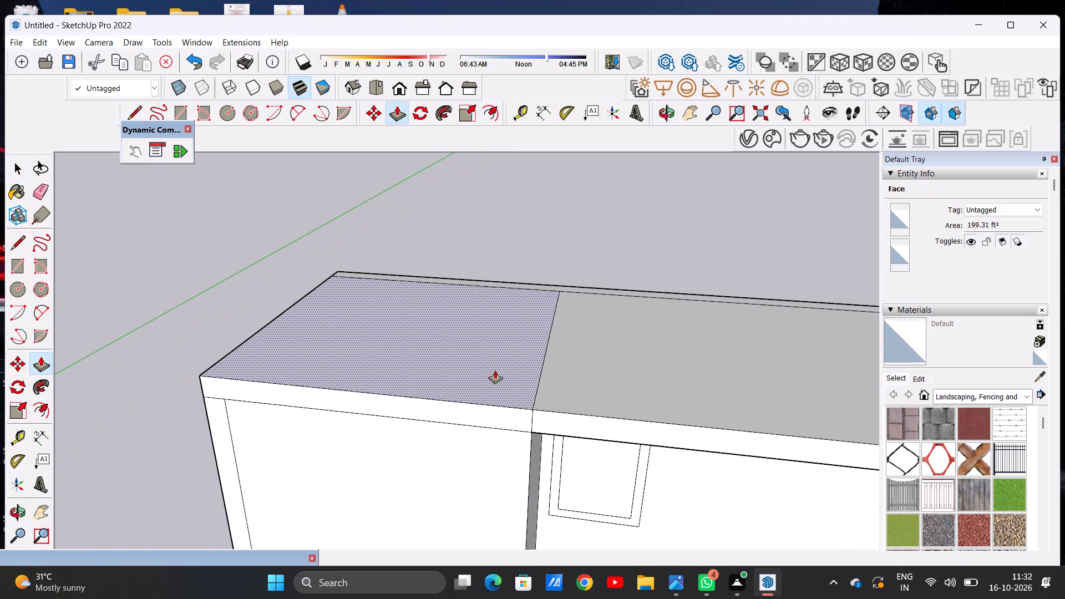
pyautogui.click(495, 370)
pyautogui.scroll(-14, 500, 303)
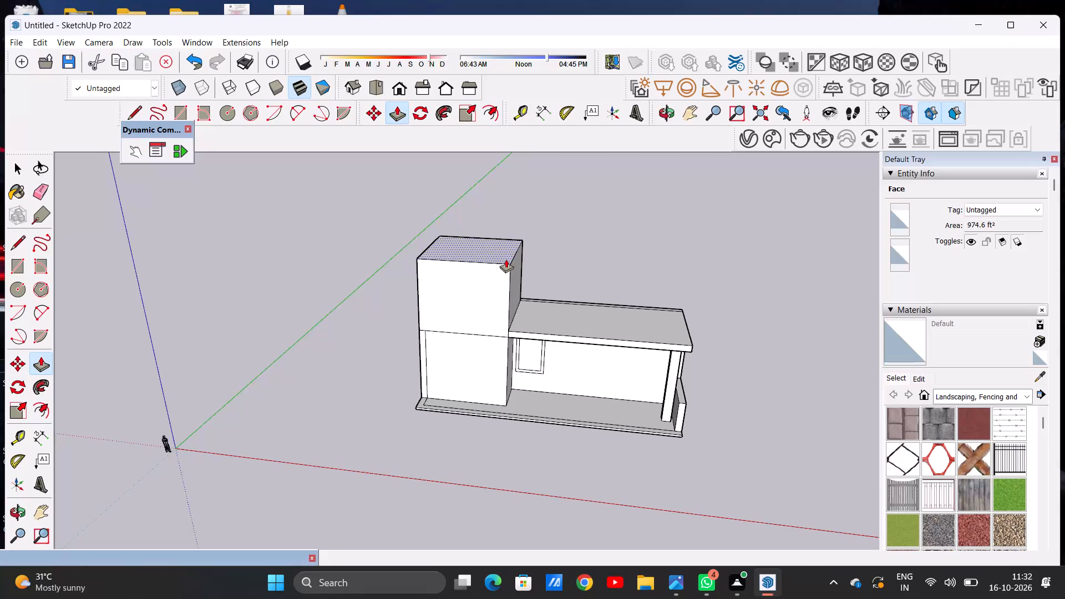
pyautogui.click(506, 259)
pyautogui.press('space')
# Erase the horizontal seam between storeys and the leftover side-wall edges on the tall block's front face.
pyautogui.scroll(-5, 493, 355)
pyautogui.moveTo(461, 358); pyautogui.dragTo(499, 273, button='middle')
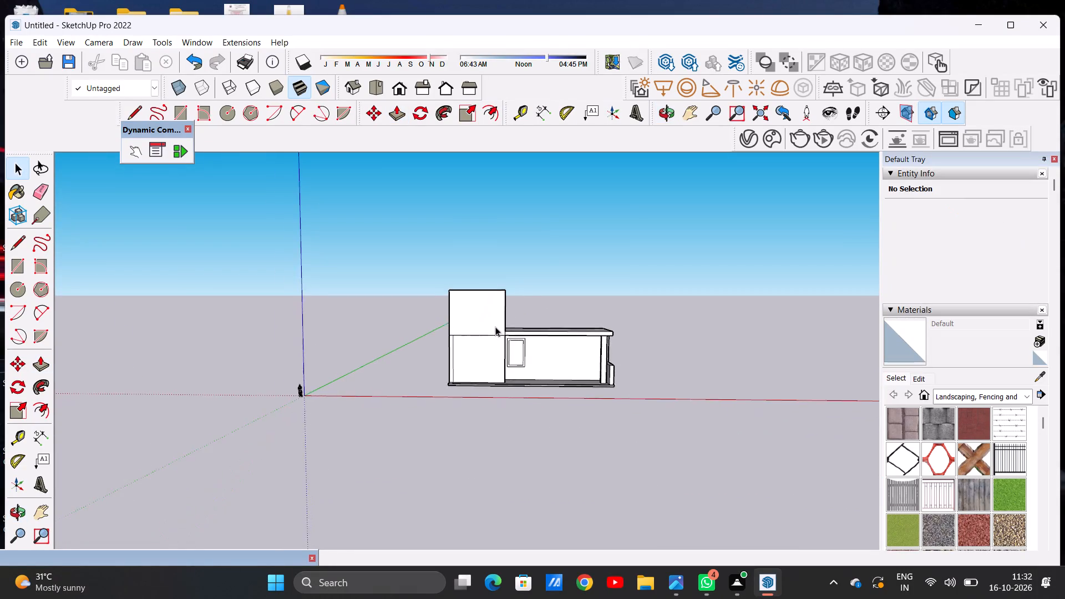
pyautogui.scroll(4, 496, 327)
pyautogui.scroll(-1, 496, 327)
pyautogui.scroll(7, 496, 327)
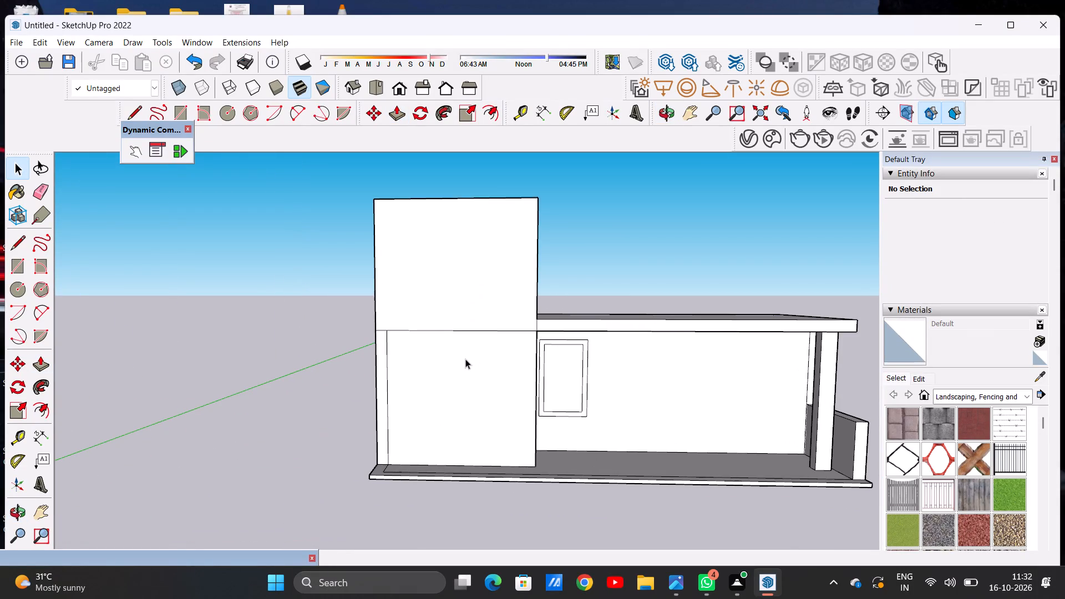
pyautogui.press('e')
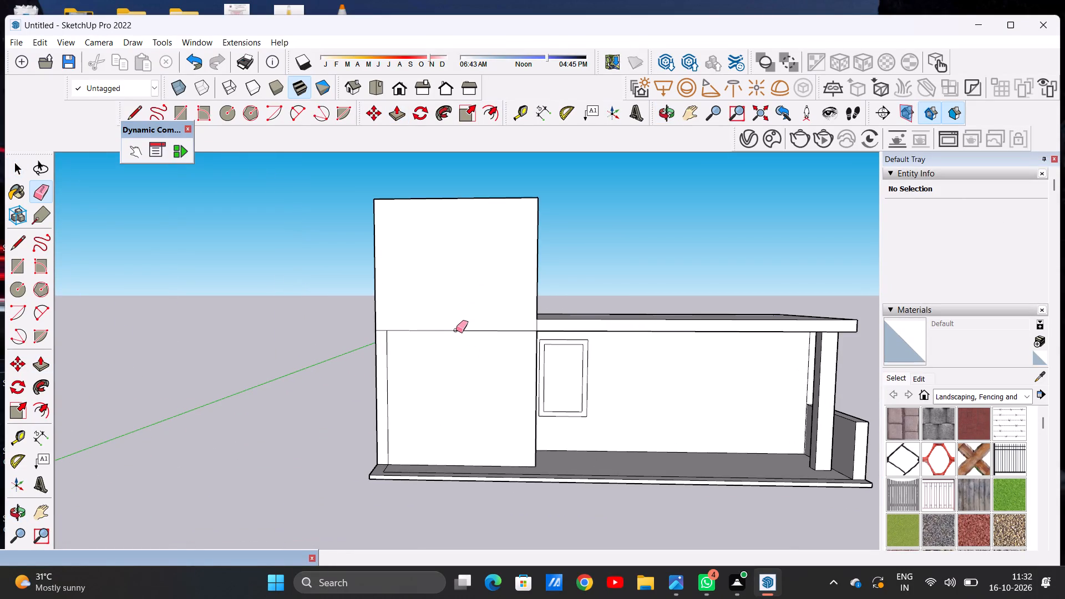
pyautogui.moveTo(456, 330); pyautogui.dragTo(458, 341)
pyautogui.scroll(7, 432, 372)
pyautogui.moveTo(336, 281); pyautogui.dragTo(338, 306)
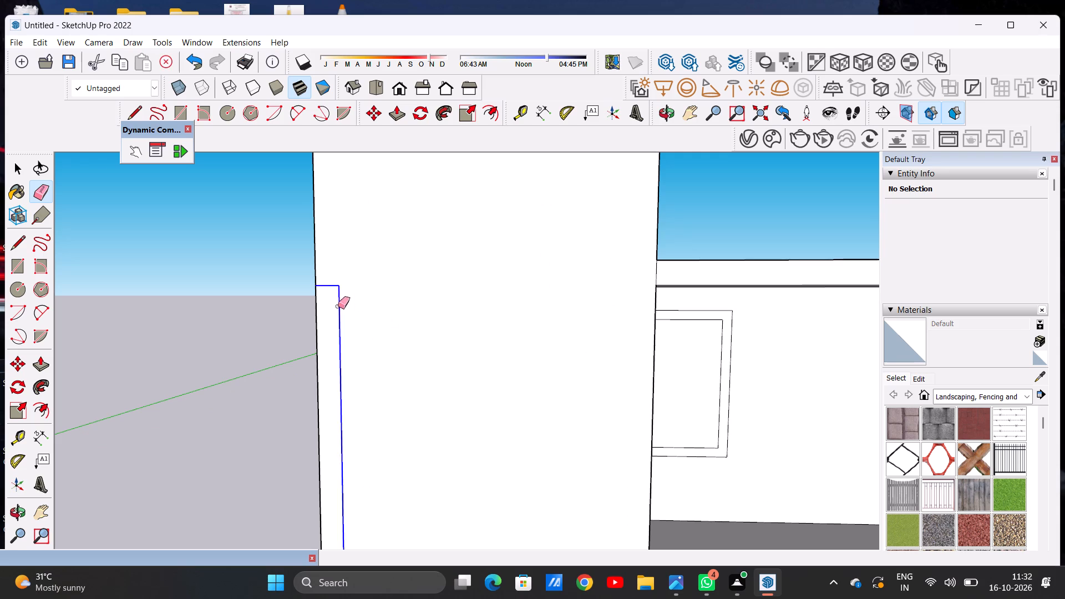
pyautogui.moveTo(338, 306); pyautogui.dragTo(340, 316)
pyautogui.press('space')
# Examine the two-storey block and the adjoining slab from the front and from above.
pyautogui.scroll(-10, 424, 385)
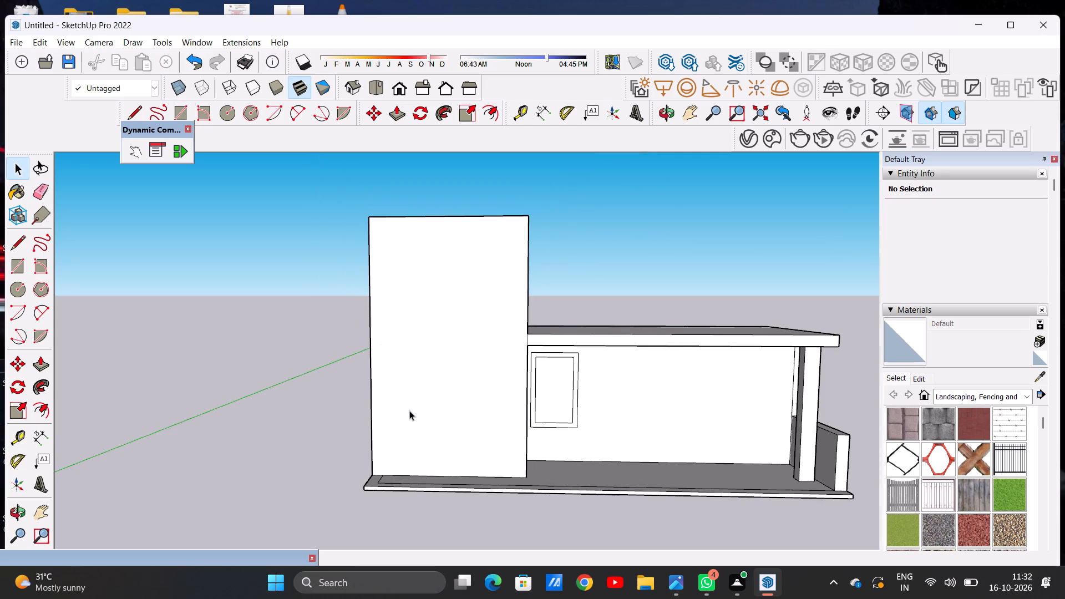
pyautogui.scroll(-2, 406, 449)
pyautogui.scroll(6, 457, 369)
pyautogui.moveTo(547, 342); pyautogui.dragTo(506, 348, button='middle')
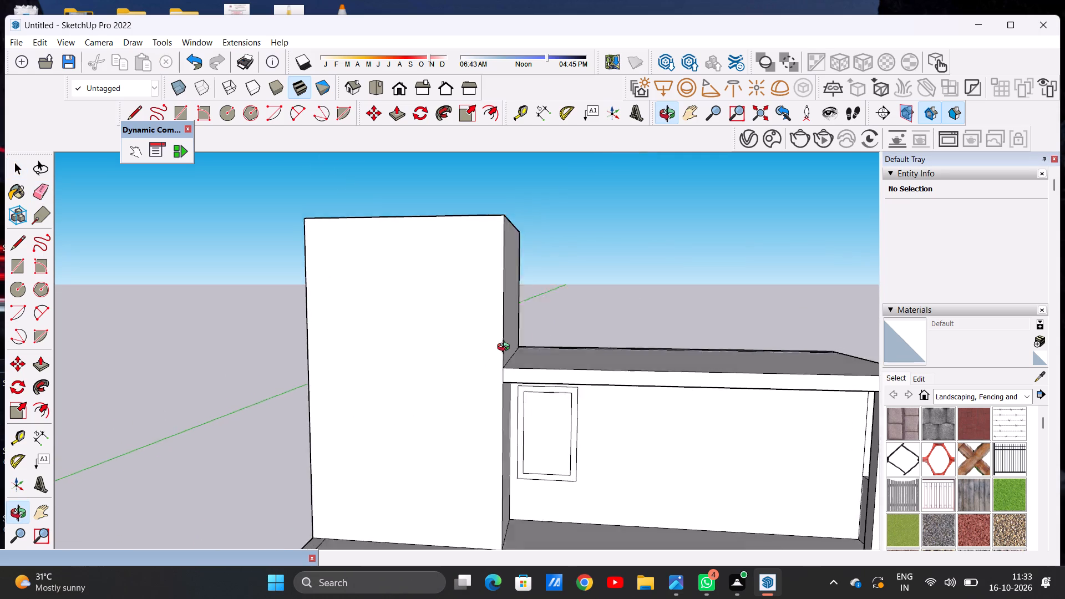
pyautogui.moveTo(506, 348); pyautogui.dragTo(543, 429, button='middle')
pyautogui.scroll(1, 489, 422)
pyautogui.scroll(-10, 425, 386)
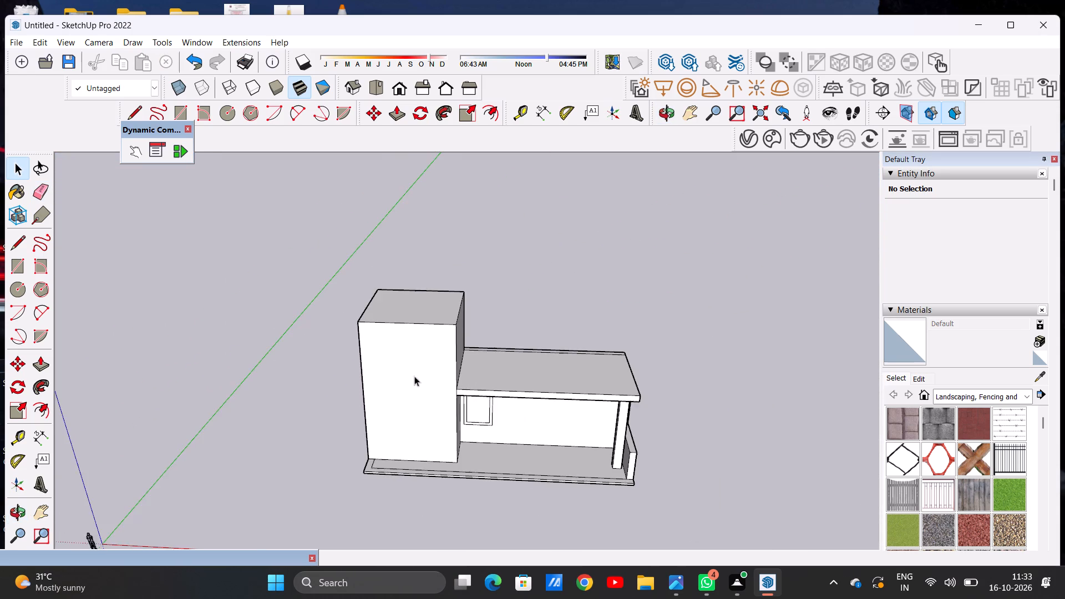
pyautogui.moveTo(465, 406); pyautogui.dragTo(480, 319, button='middle')
pyautogui.scroll(4, 540, 372)
# Push/Pull the upper block's rear face outward, flush with the rear wall's outer face.
pyautogui.moveTo(545, 318); pyautogui.dragTo(408, 412, button='middle')
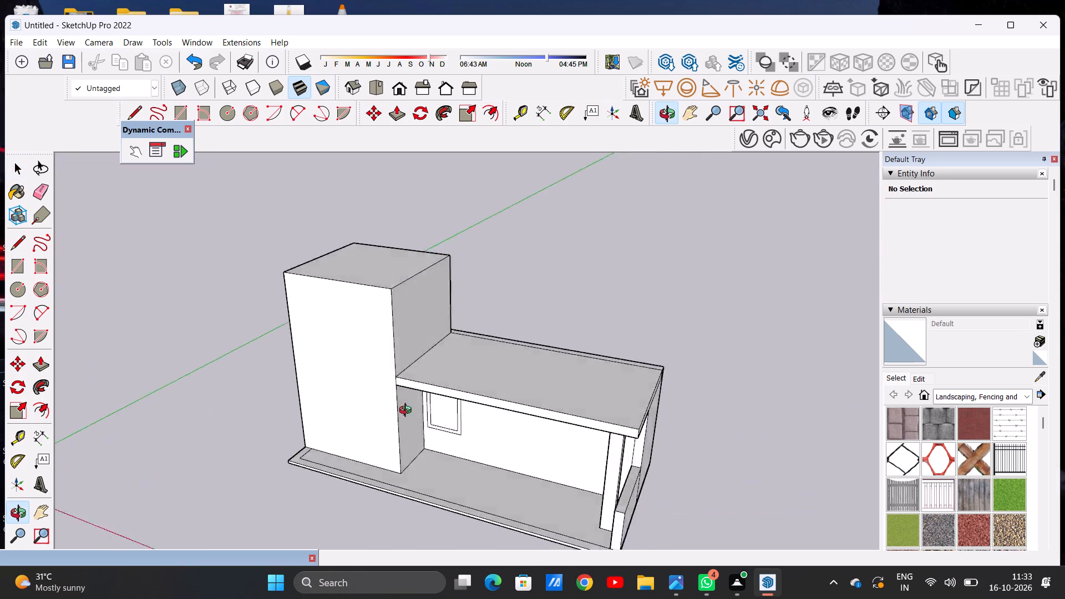
pyautogui.moveTo(408, 412); pyautogui.dragTo(357, 504, button='middle')
pyautogui.moveTo(430, 370); pyautogui.dragTo(156, 380, button='middle')
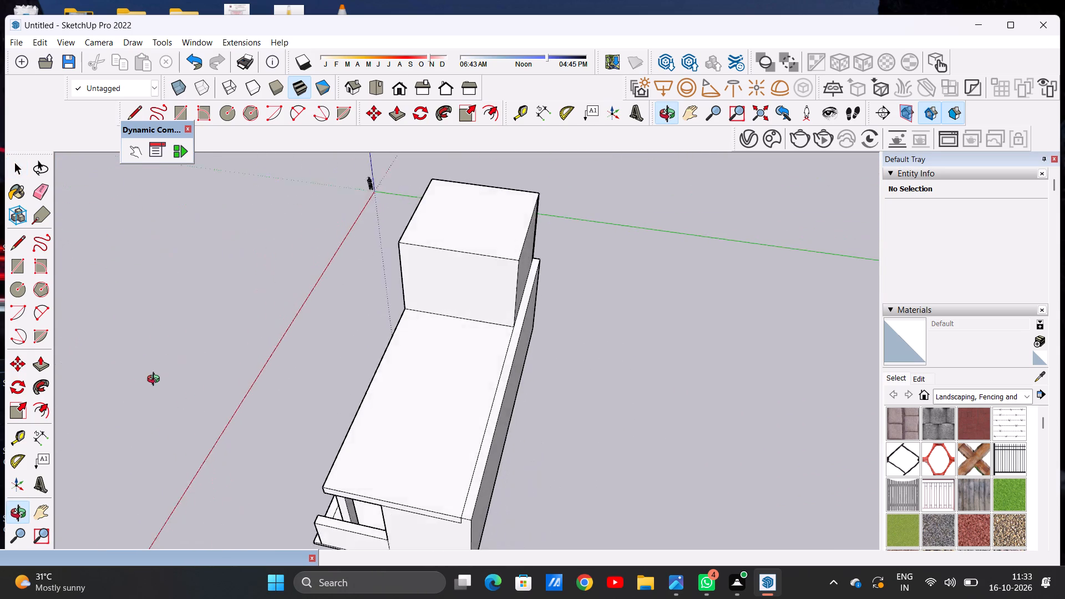
pyautogui.moveTo(156, 380); pyautogui.dragTo(144, 397, button='middle')
pyautogui.scroll(4, 509, 301)
pyautogui.moveTo(528, 328); pyautogui.dragTo(458, 380, button='middle')
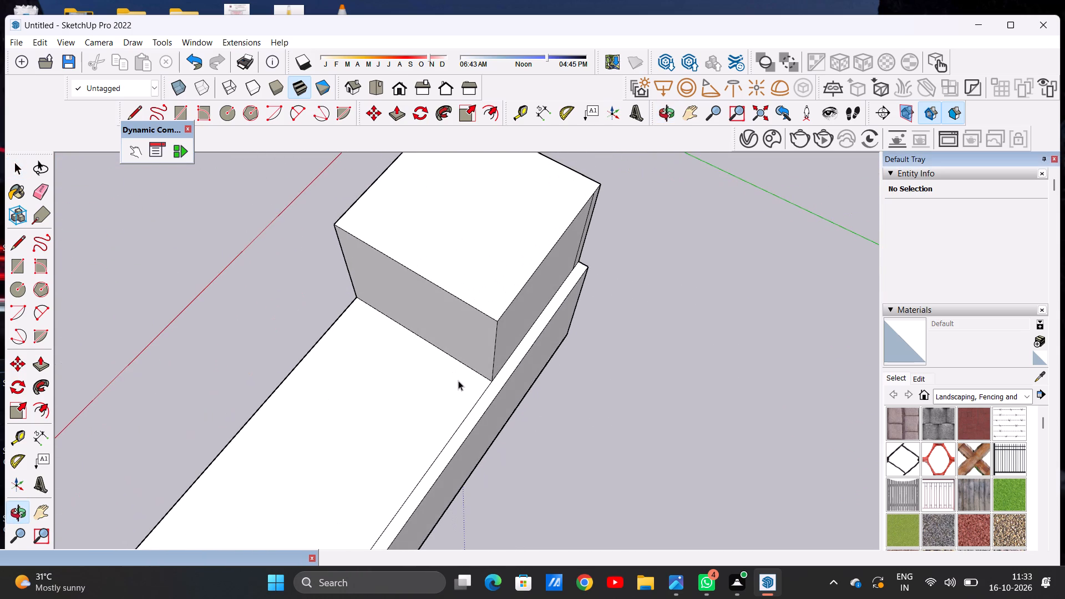
pyautogui.press('p')
pyautogui.scroll(7, 511, 333)
pyautogui.click(509, 320)
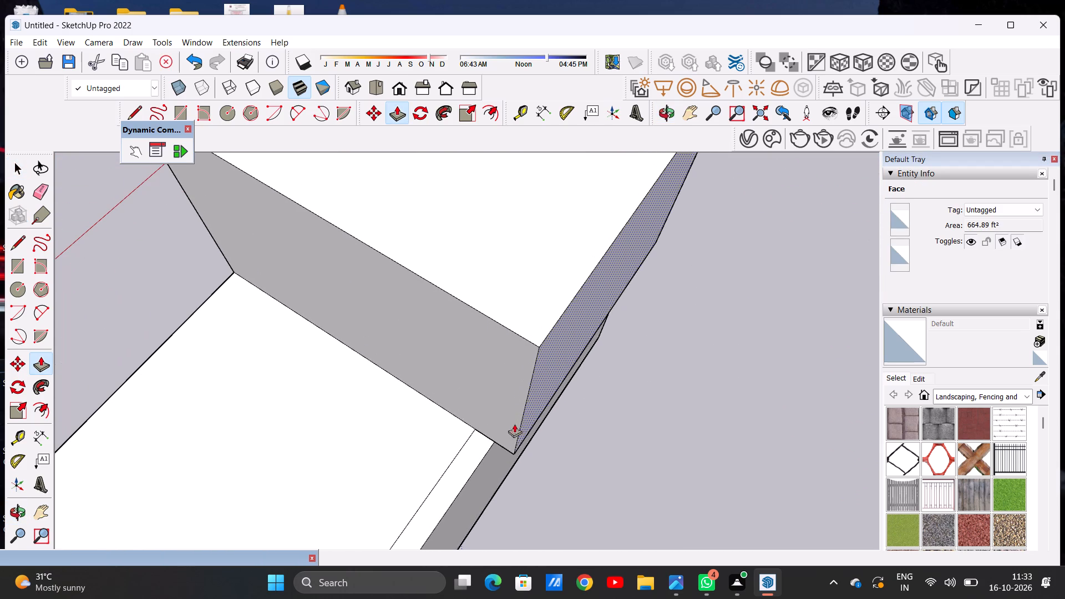
pyautogui.click(493, 449)
pyautogui.press('space')
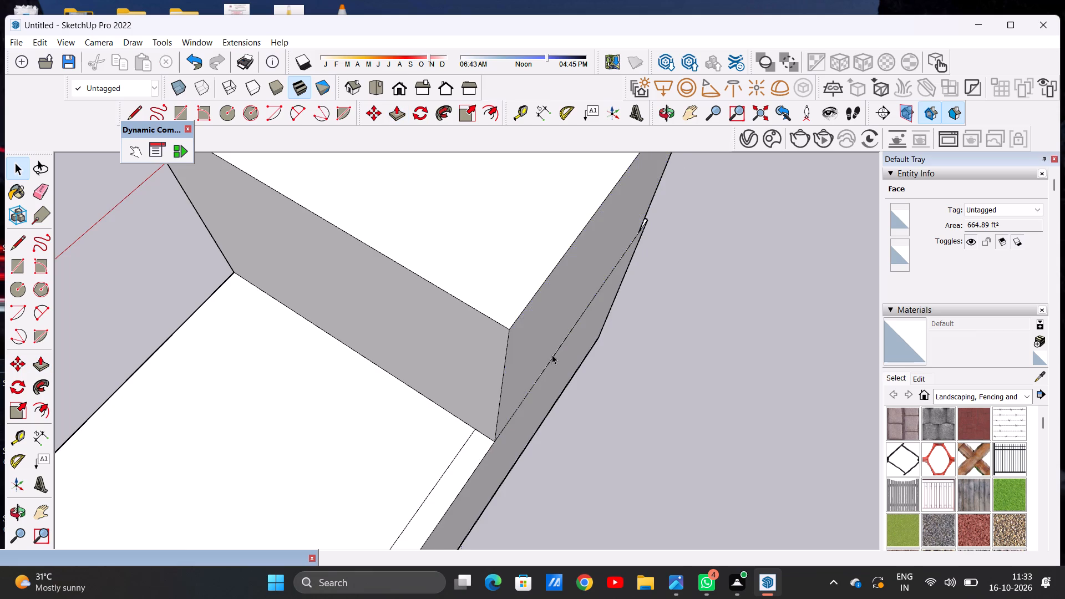
# Examine the upper block's rear outer corner and the slab's top.
pyautogui.scroll(-7, 553, 354)
pyautogui.moveTo(596, 364); pyautogui.dragTo(215, 261, button='middle')
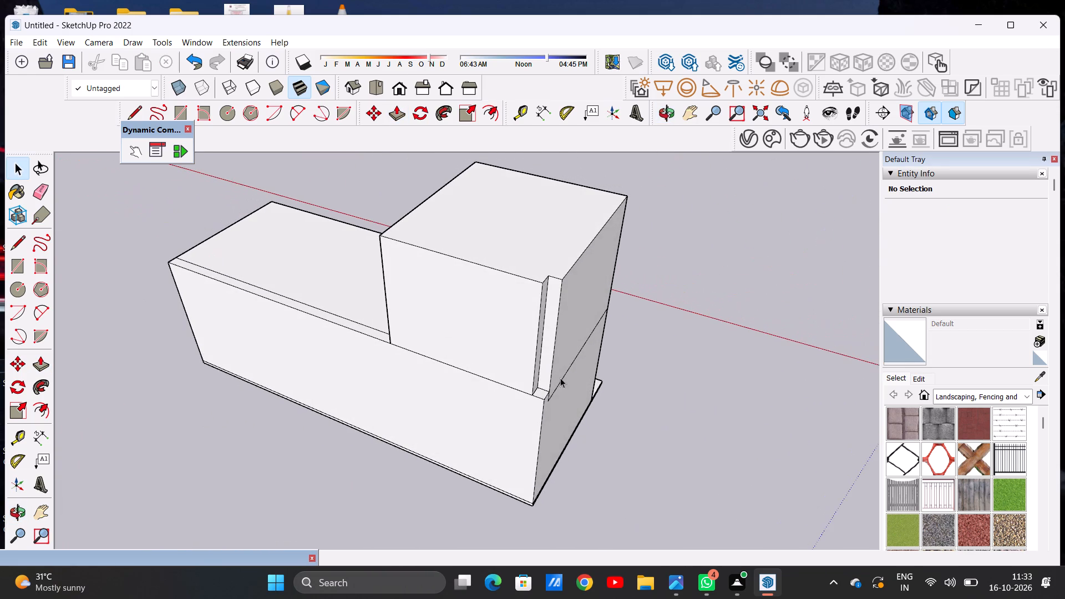
pyautogui.scroll(1, 568, 379)
pyautogui.moveTo(554, 378); pyautogui.dragTo(463, 395, button='middle')
pyautogui.scroll(4, 463, 399)
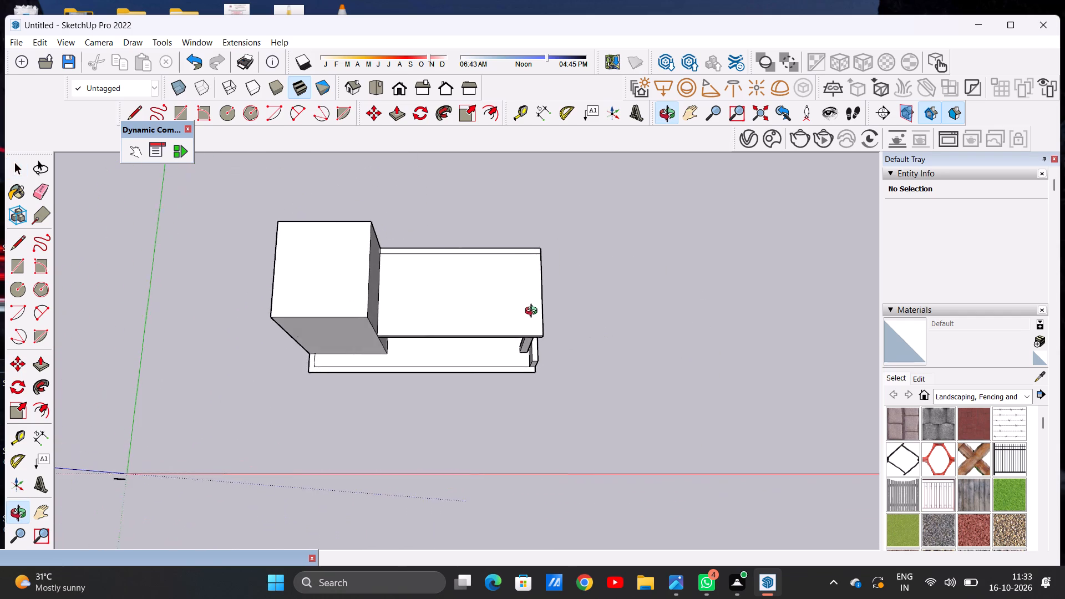
pyautogui.moveTo(534, 312); pyautogui.dragTo(529, 317, button='middle')
pyautogui.scroll(1, 529, 288)
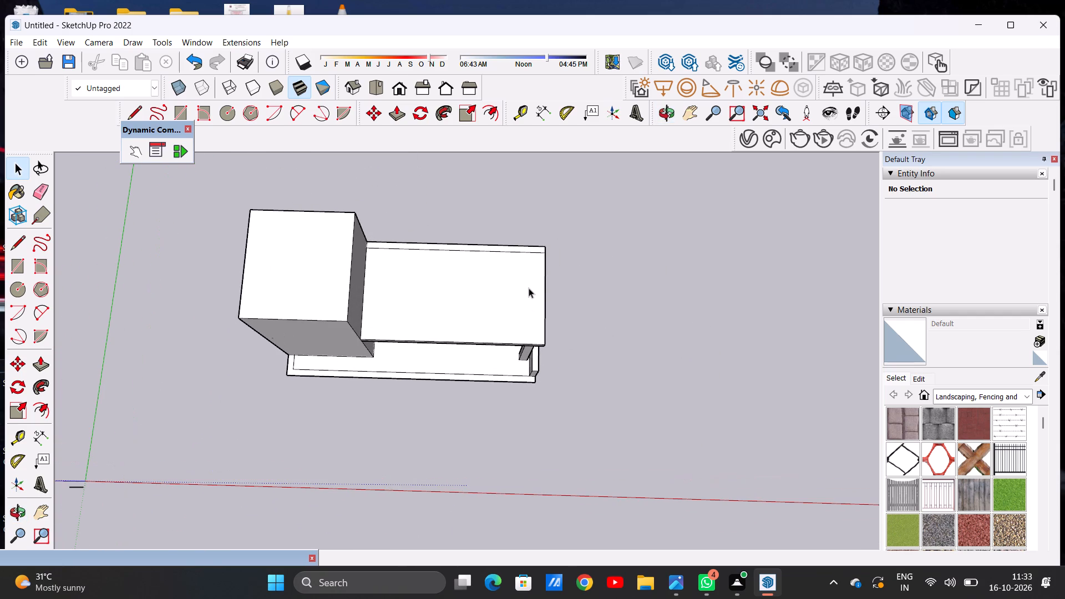
# Draw an inset line on the slab's top parallel to its outer short edge, from the rear inset line to near the front edge.
pyautogui.press('l')
pyautogui.scroll(10, 541, 268)
pyautogui.scroll(-1, 547, 233)
pyautogui.scroll(3, 548, 233)
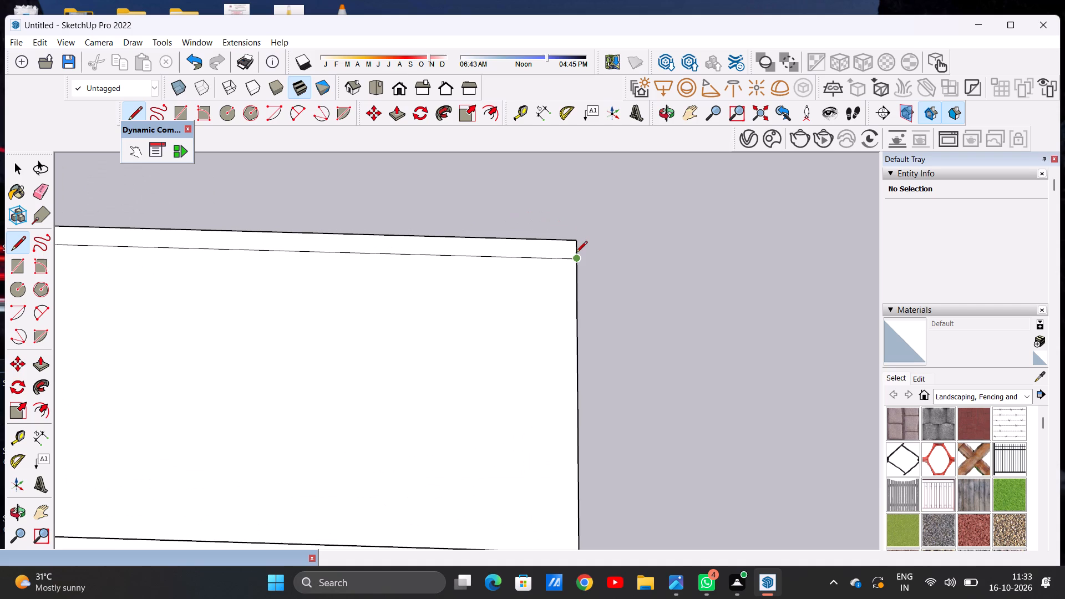
pyautogui.click(576, 256)
pyautogui.click(554, 257)
pyautogui.scroll(-11, 561, 275)
pyautogui.scroll(6, 554, 344)
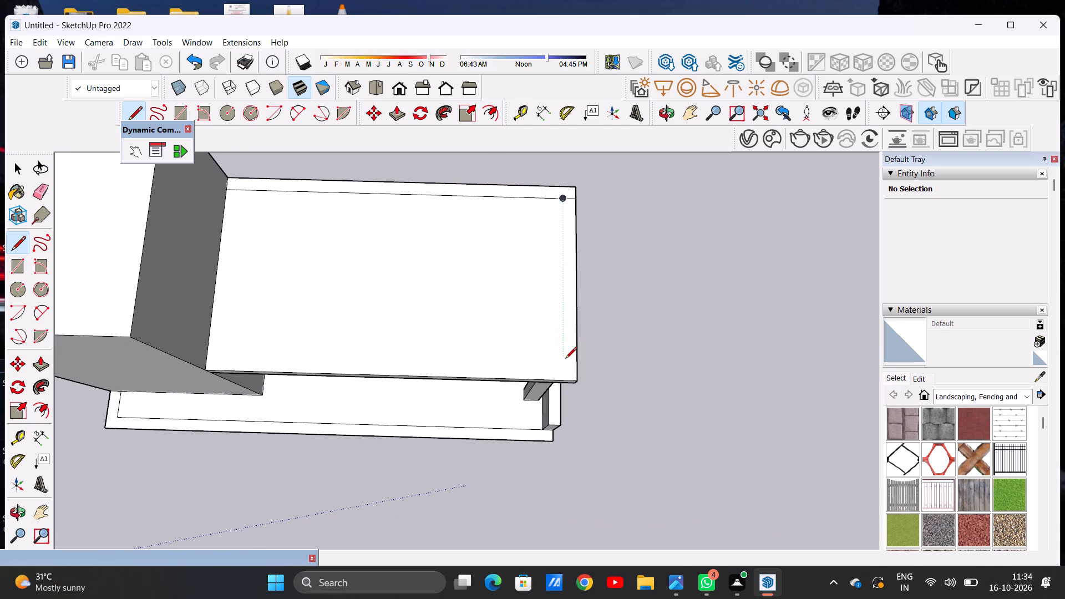
pyautogui.scroll(6, 566, 370)
pyautogui.click(566, 366)
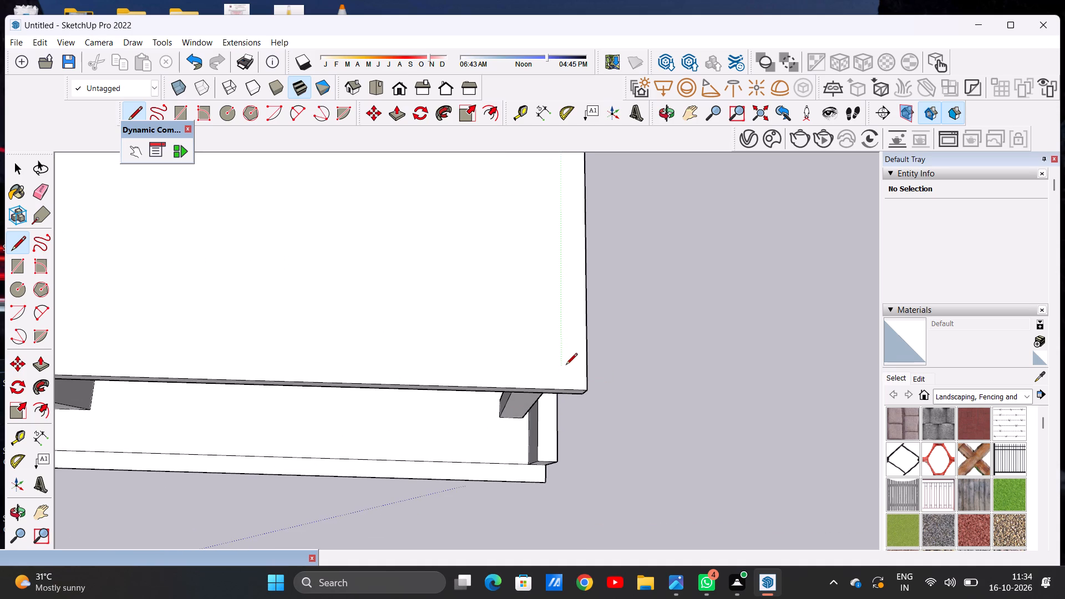
pyautogui.click(561, 362)
pyautogui.scroll(-7, 559, 316)
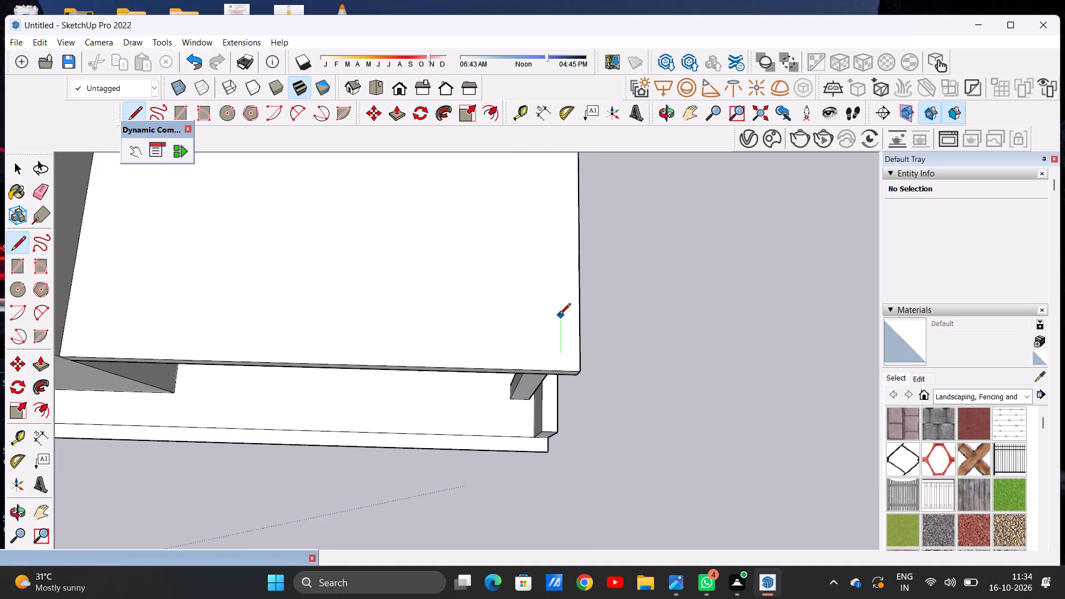
pyautogui.scroll(-6, 559, 316)
pyautogui.scroll(12, 565, 241)
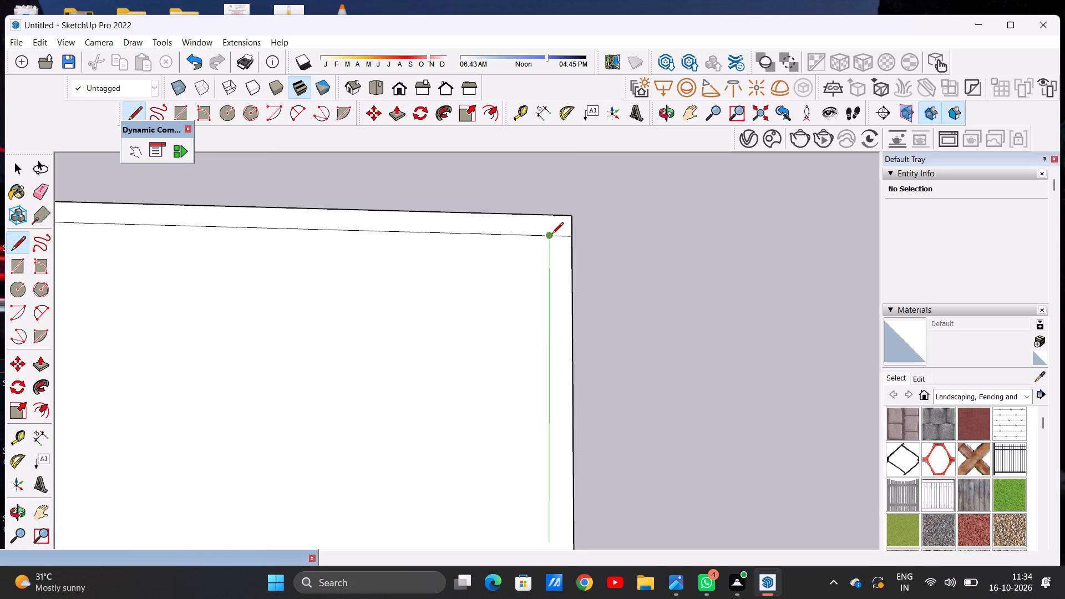
pyautogui.click(552, 235)
pyautogui.scroll(-5, 552, 235)
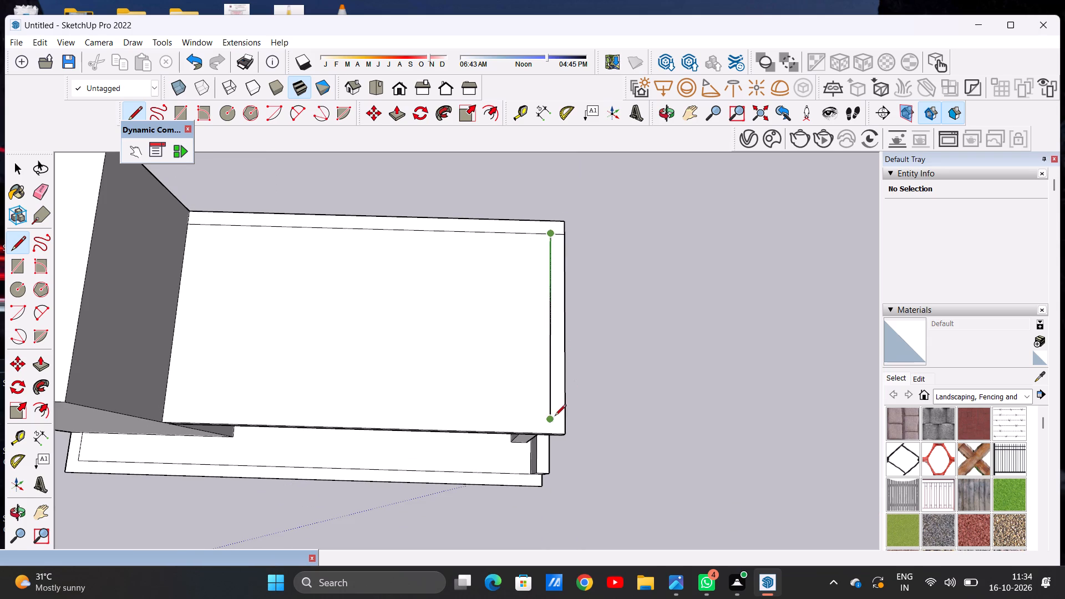
pyautogui.scroll(1, 554, 418)
pyautogui.scroll(-1, 554, 418)
pyautogui.scroll(4, 554, 418)
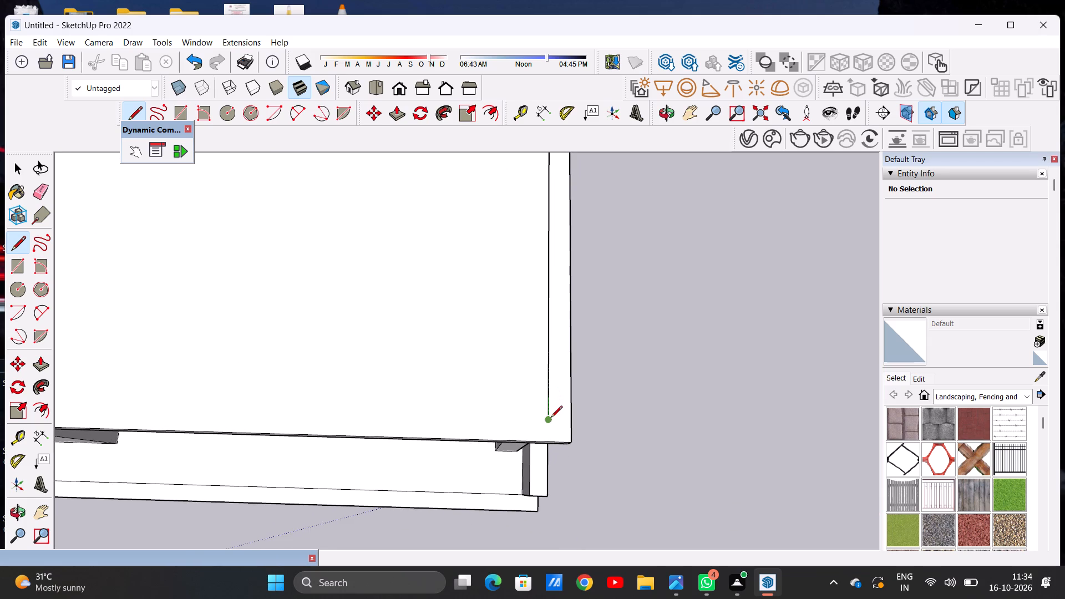
pyautogui.click(551, 418)
# Draw an inset line parallel to the slab's front edge, from the tall block's side wall to the end of the side inset line.
pyautogui.scroll(-6, 428, 400)
pyautogui.scroll(6, 207, 384)
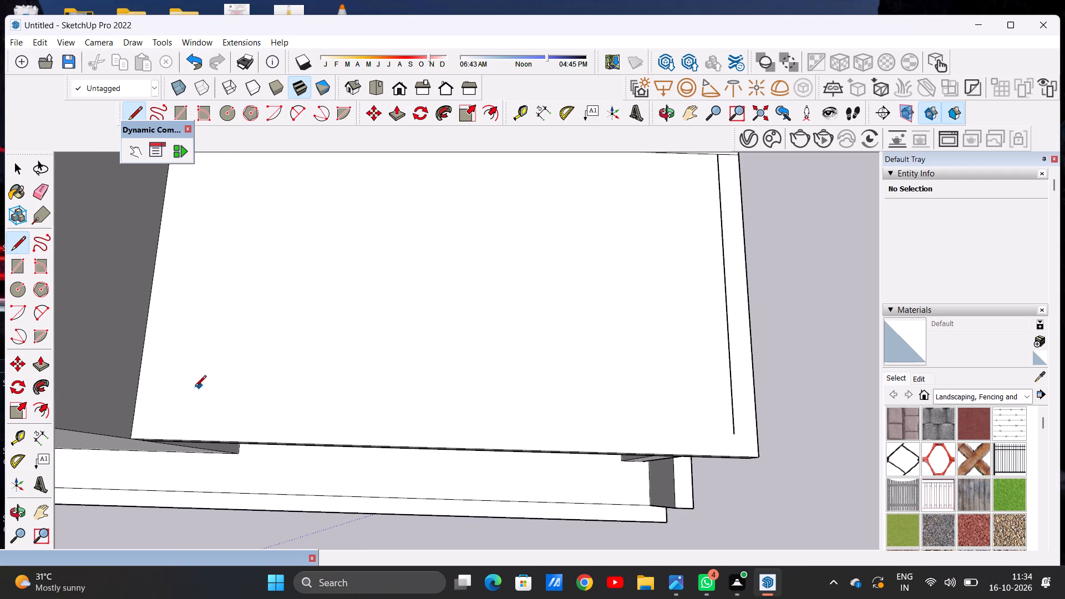
pyautogui.click(133, 415)
pyautogui.click(735, 433)
pyautogui.press('space')
pyautogui.scroll(-11, 565, 362)
pyautogui.moveTo(566, 386); pyautogui.dragTo(561, 291, button='middle')
pyautogui.scroll(4, 594, 342)
pyautogui.moveTo(584, 355); pyautogui.dragTo(587, 329, button='middle')
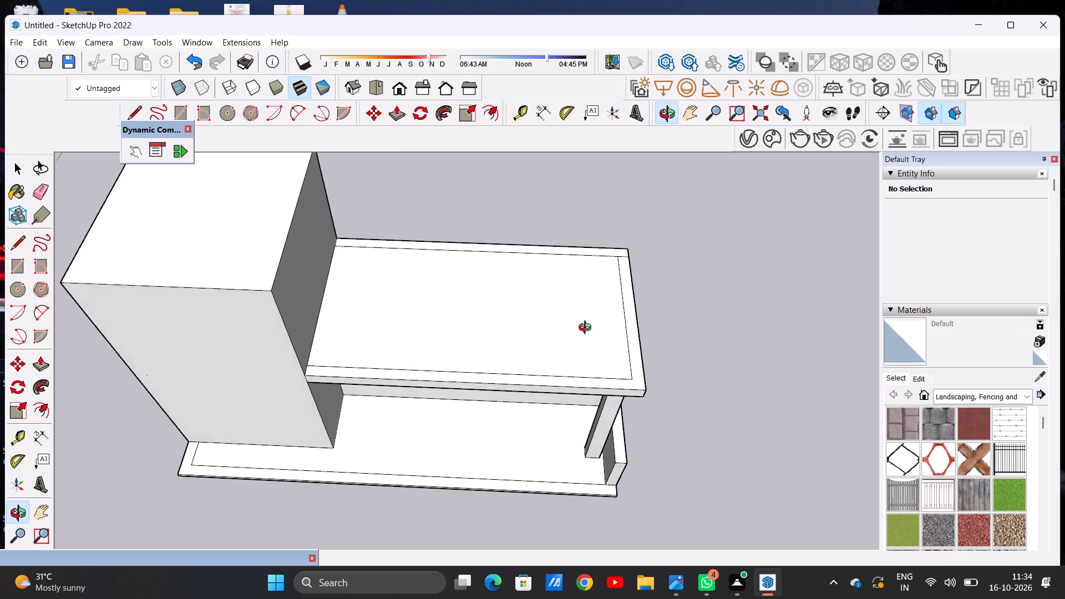
pyautogui.moveTo(587, 329); pyautogui.dragTo(592, 333, button='middle')
pyautogui.scroll(-3, 468, 298)
pyautogui.scroll(2, 510, 281)
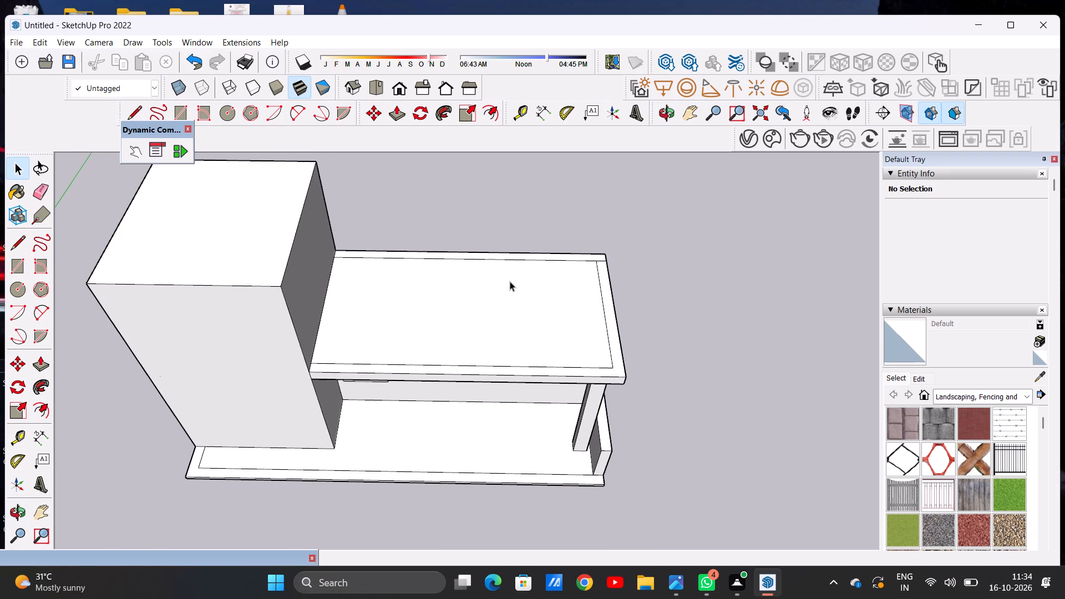
# Erase the short leftover segment of the rear inset line between the inset corner and the slab's outer edge.
pyautogui.scroll(4, 520, 258)
pyautogui.scroll(-4, 505, 243)
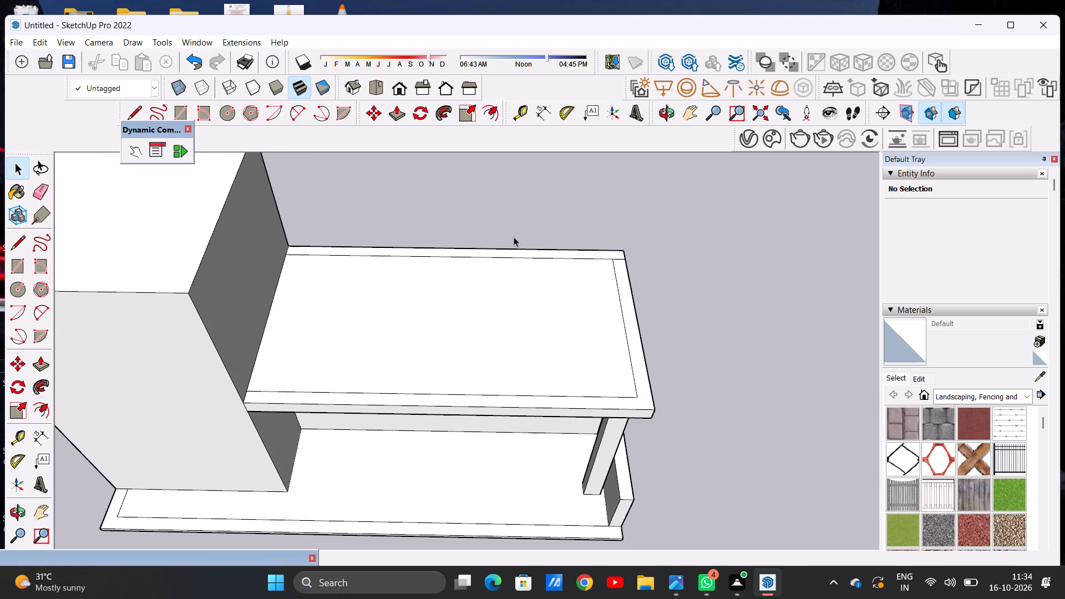
pyautogui.scroll(-5, 513, 236)
pyautogui.moveTo(508, 306); pyautogui.dragTo(514, 402, button='middle')
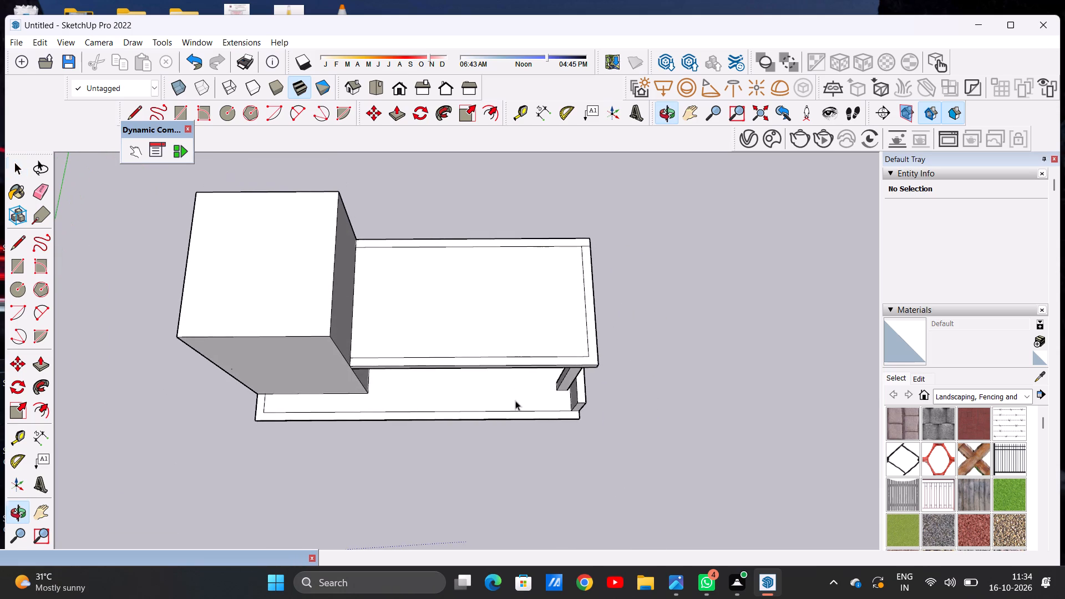
pyautogui.scroll(8, 579, 279)
pyautogui.scroll(5, 588, 225)
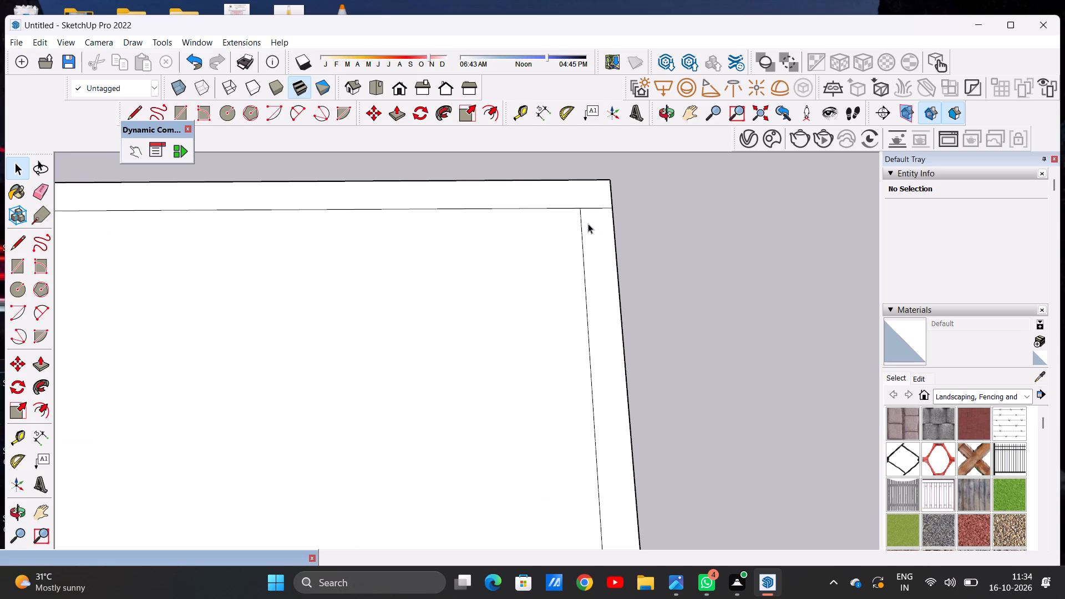
pyautogui.press('e')
pyautogui.scroll(2, 595, 201)
pyautogui.scroll(-1, 595, 201)
pyautogui.scroll(2, 595, 201)
pyautogui.moveTo(595, 201); pyautogui.dragTo(595, 219)
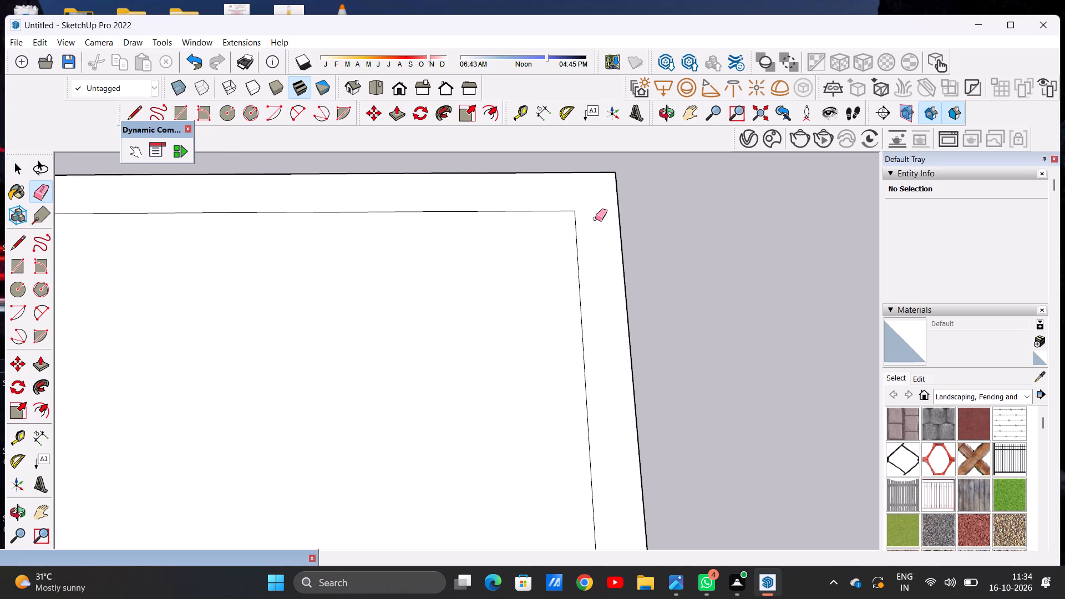
pyautogui.press('space')
pyautogui.scroll(-17, 434, 293)
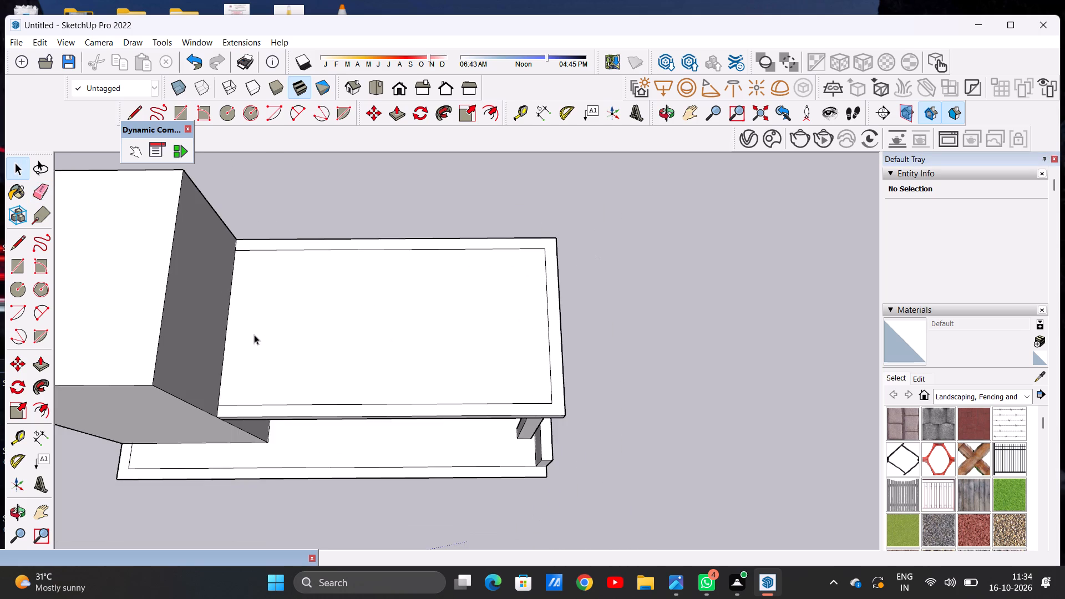
# Draw a rectangle on the slab's top inside the inset outline, starting against the tall block's side wall.
pyautogui.scroll(2, 242, 333)
pyautogui.scroll(-5, 544, 303)
pyautogui.scroll(5, 397, 336)
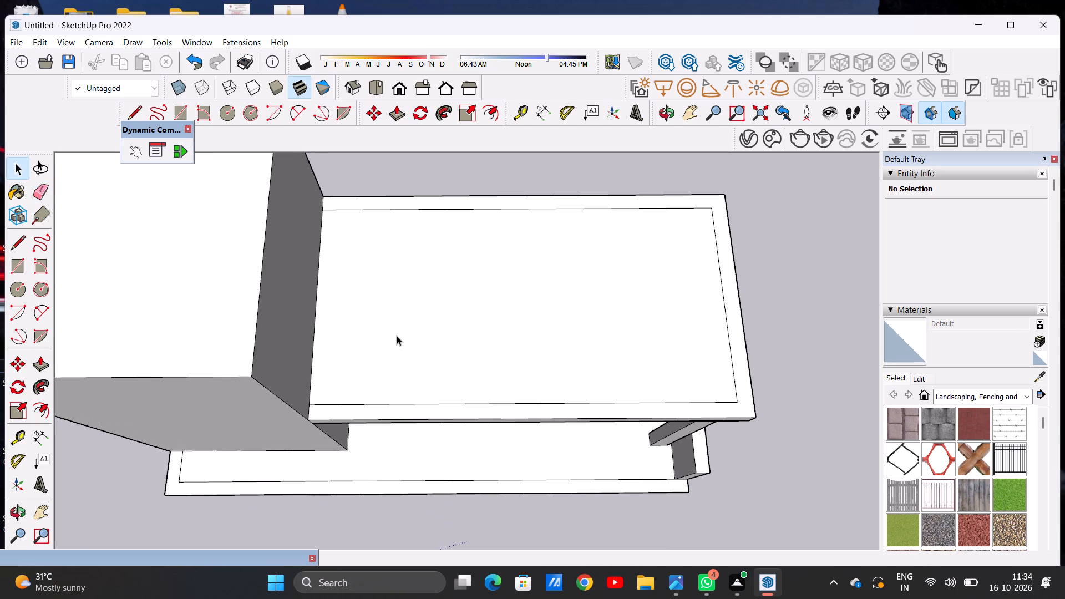
pyautogui.press('r')
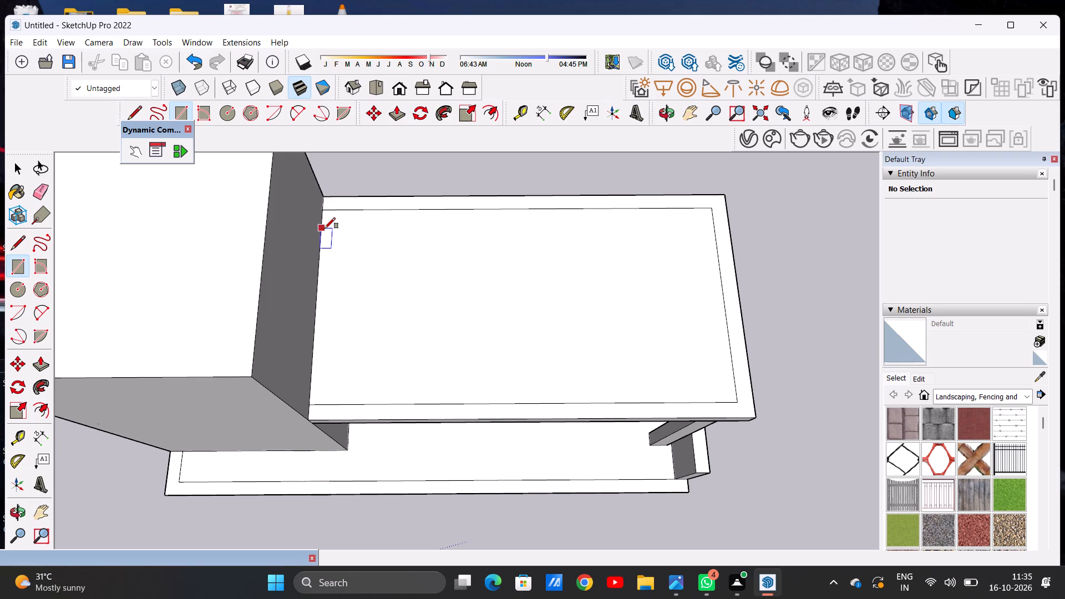
pyautogui.click(324, 229)
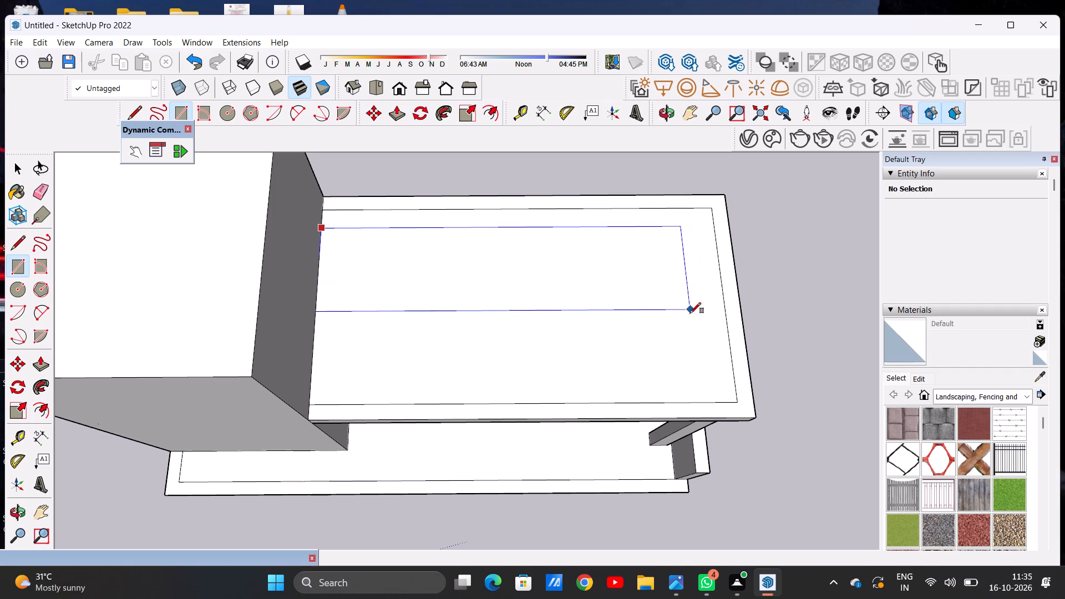
pyautogui.click(686, 358)
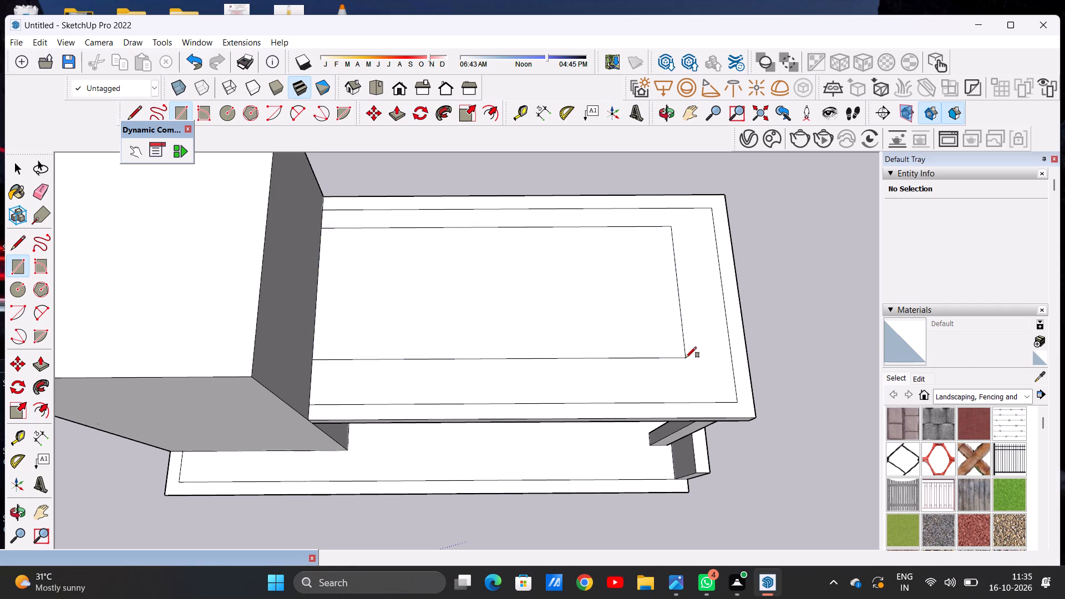
pyautogui.press('space')
# Push/Pull the new rectangle on the slab's top upward, level with the tall block's top face.
pyautogui.scroll(-6, 461, 336)
pyautogui.moveTo(499, 372); pyautogui.dragTo(505, 272, button='middle')
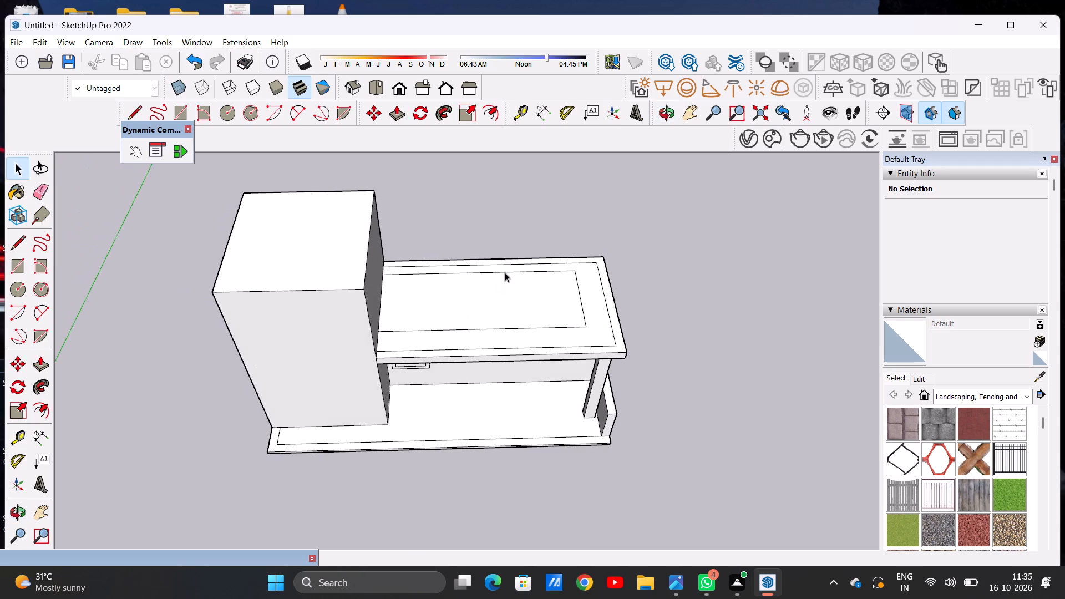
pyautogui.scroll(4, 526, 301)
pyautogui.moveTo(519, 333); pyautogui.dragTo(525, 235, button='middle')
pyautogui.scroll(-6, 542, 368)
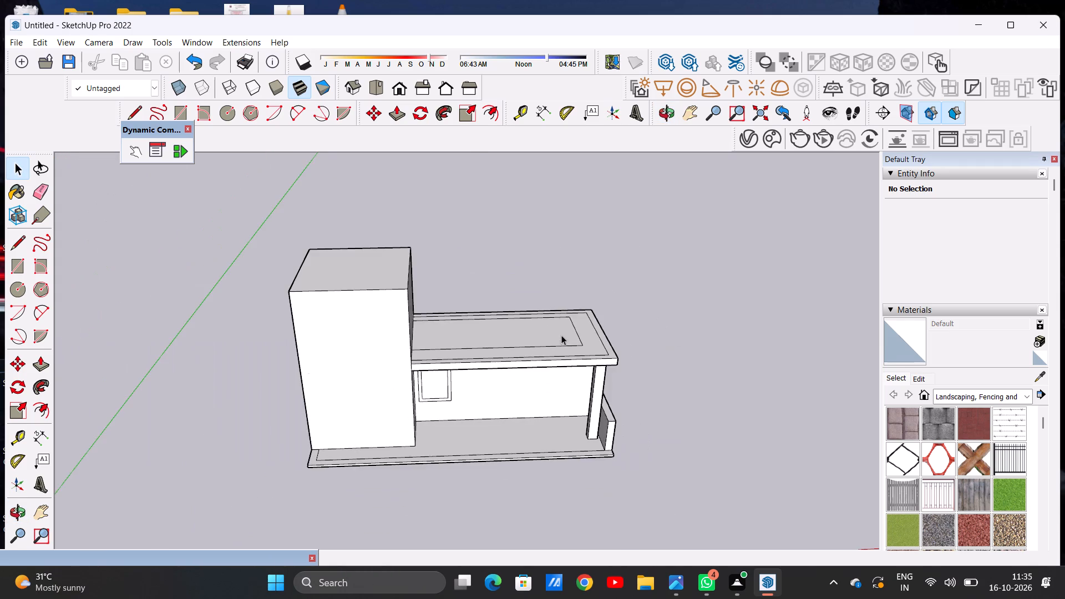
pyautogui.scroll(3, 561, 329)
pyautogui.moveTo(549, 307); pyautogui.dragTo(535, 460, button='middle')
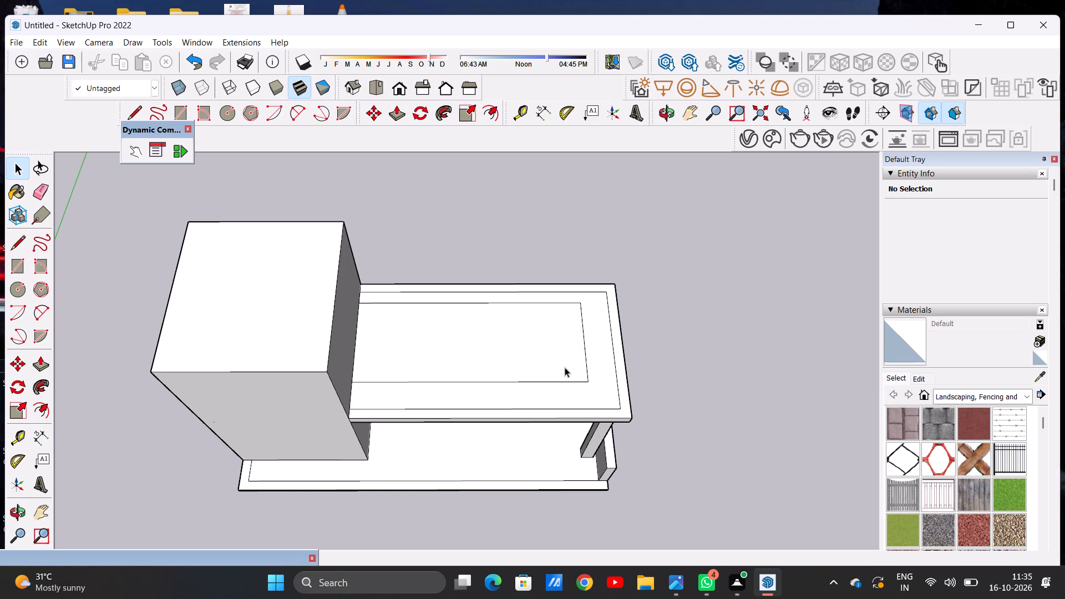
pyautogui.press('space')
pyautogui.press('p')
pyautogui.scroll(17, 555, 347)
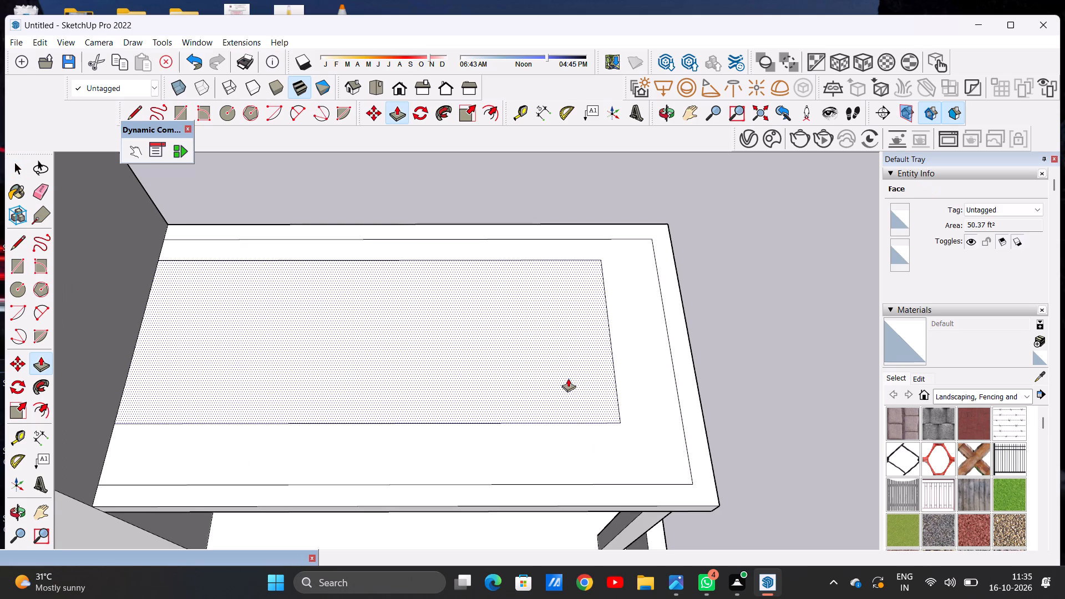
pyautogui.click(568, 378)
pyautogui.scroll(-7, 587, 273)
pyautogui.moveTo(585, 268); pyautogui.dragTo(587, 248, button='middle')
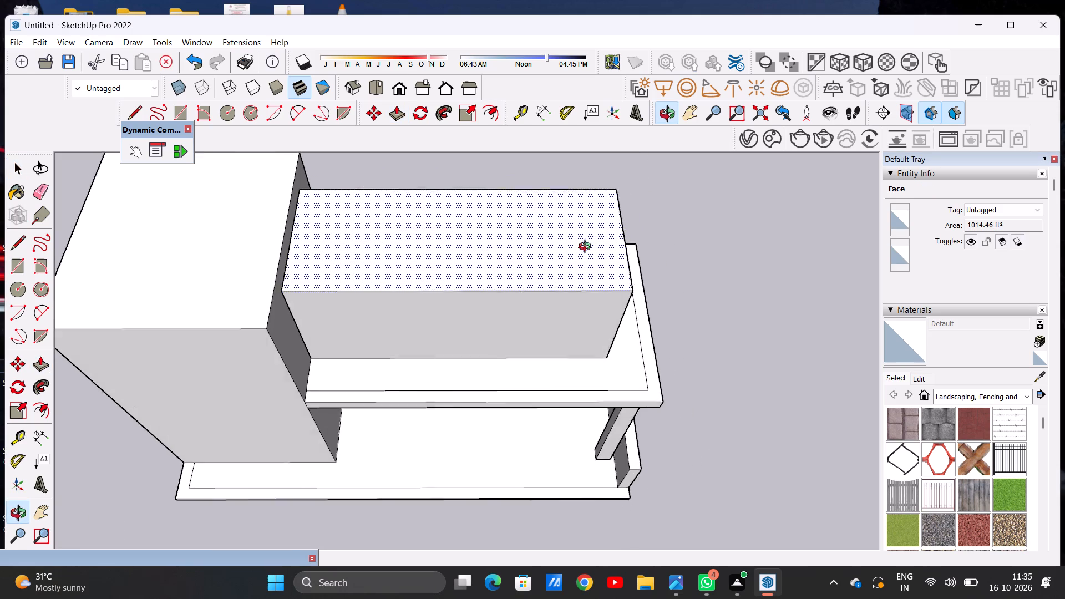
pyautogui.moveTo(587, 248); pyautogui.dragTo(594, 213, button='middle')
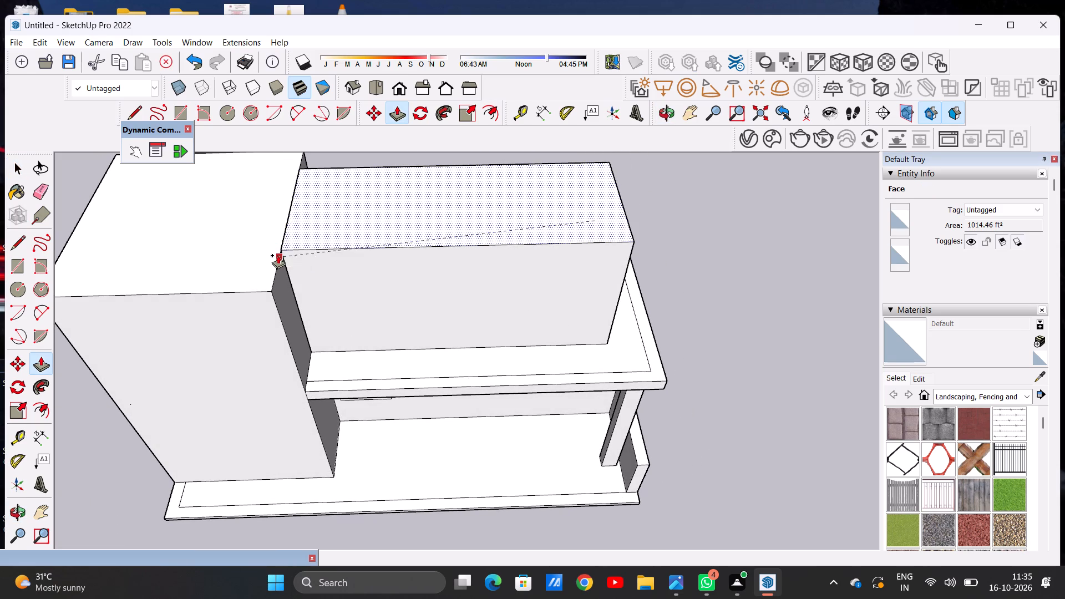
pyautogui.click(280, 247)
pyautogui.press('space')
# Examine the raised upper block beside the tall block from the front and from above.
pyautogui.scroll(-5, 417, 282)
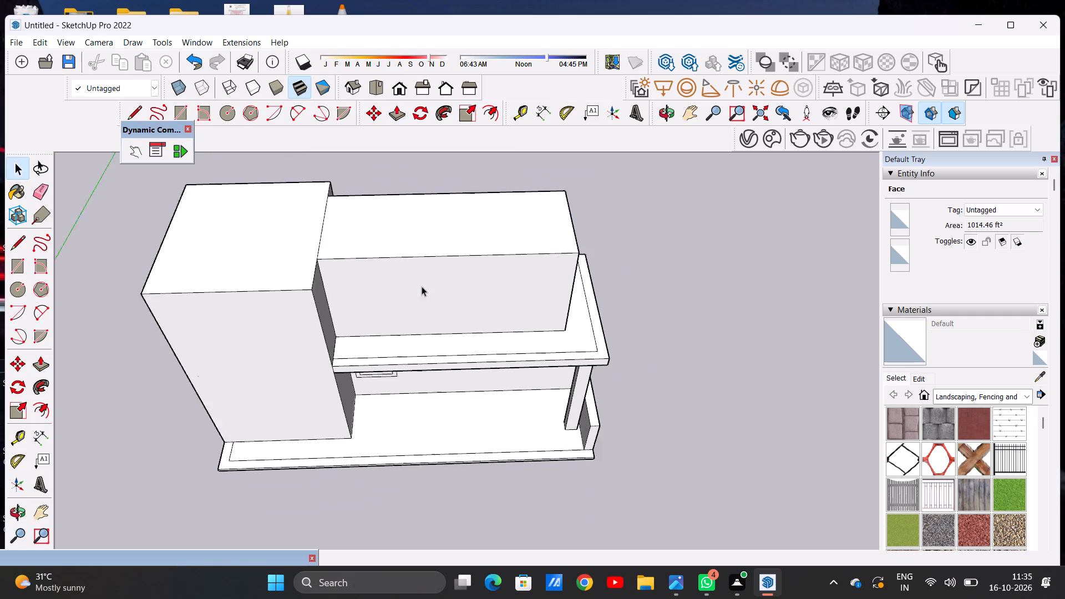
pyautogui.scroll(-2, 422, 286)
pyautogui.moveTo(404, 327); pyautogui.dragTo(438, 175, button='middle')
pyautogui.scroll(-2, 426, 221)
pyautogui.moveTo(476, 252); pyautogui.dragTo(438, 243, button='middle')
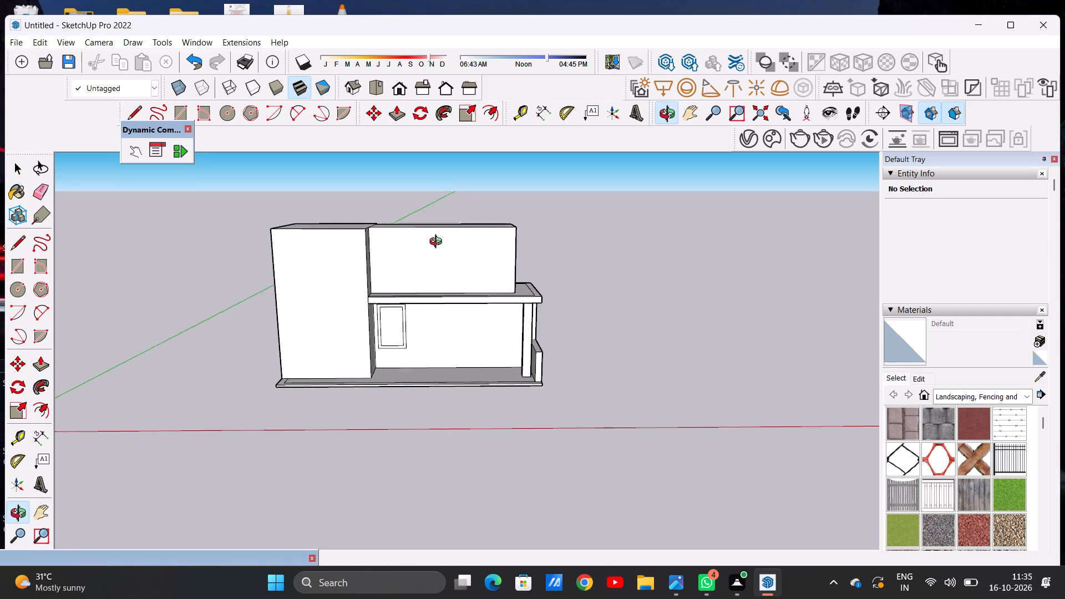
pyautogui.moveTo(438, 243); pyautogui.dragTo(439, 240, button='middle')
pyautogui.scroll(7, 373, 254)
pyautogui.moveTo(389, 298); pyautogui.dragTo(389, 346, button='middle')
pyautogui.scroll(1, 505, 298)
pyautogui.moveTo(505, 298); pyautogui.dragTo(494, 433, button='middle')
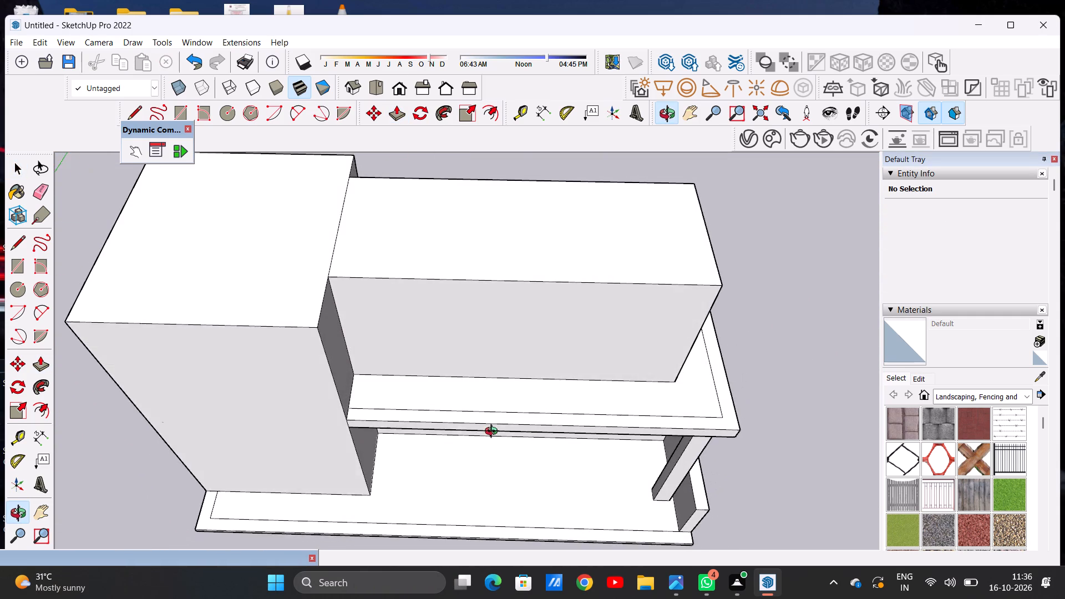
pyautogui.moveTo(494, 433); pyautogui.dragTo(517, 248, button='middle')
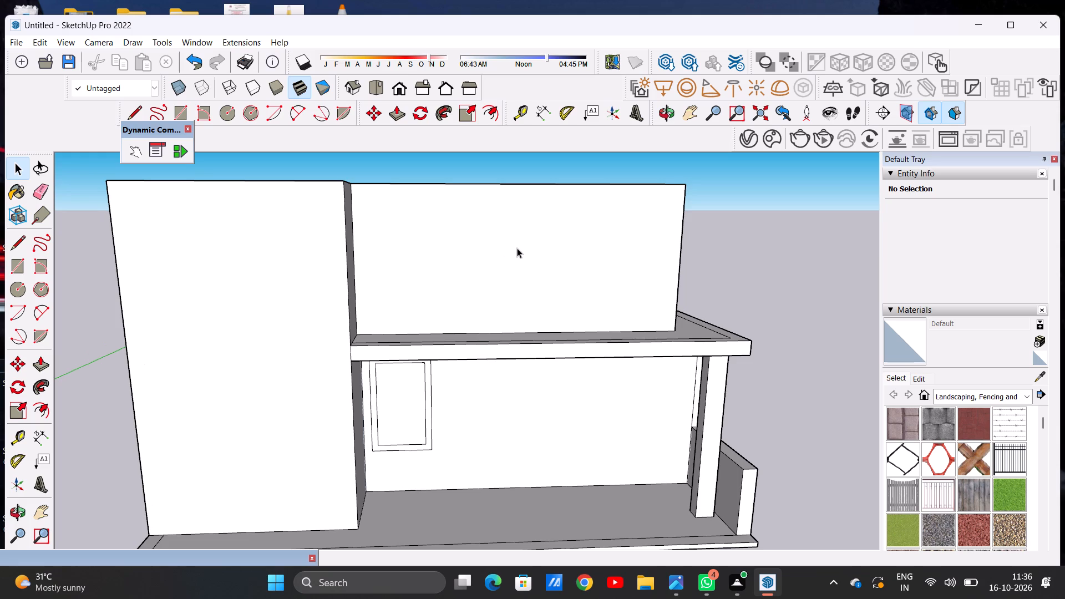
# Push/Pull the upper block's front face inward a short distance, setting it farther back from the slab's front edge.
pyautogui.scroll(-6, 517, 248)
pyautogui.moveTo(597, 189); pyautogui.dragTo(546, 385, button='middle')
pyautogui.scroll(1, 571, 346)
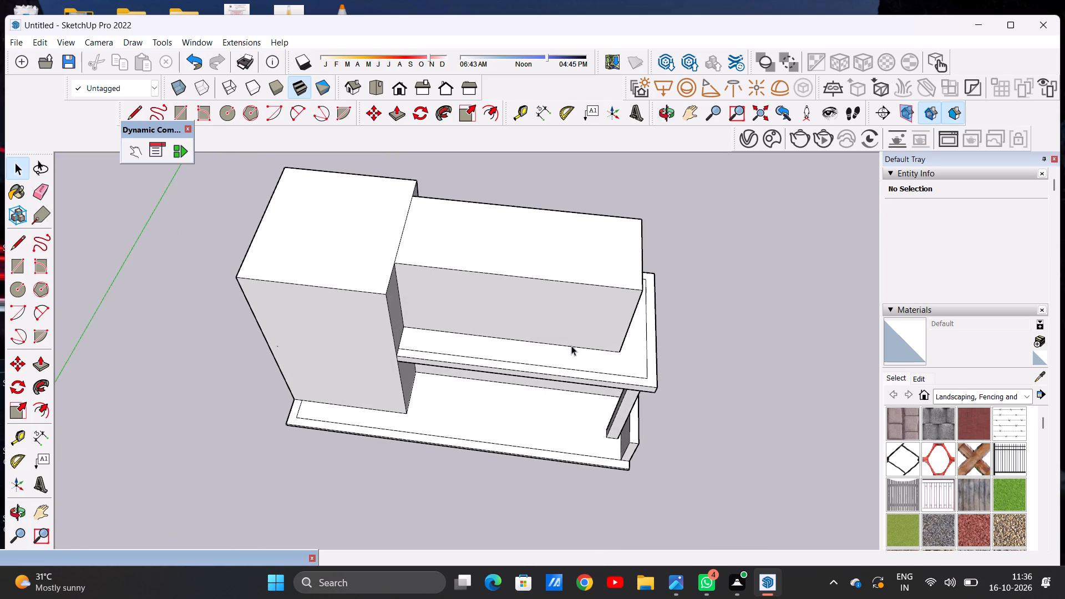
pyautogui.press('p')
pyautogui.scroll(3, 573, 298)
pyautogui.click(572, 298)
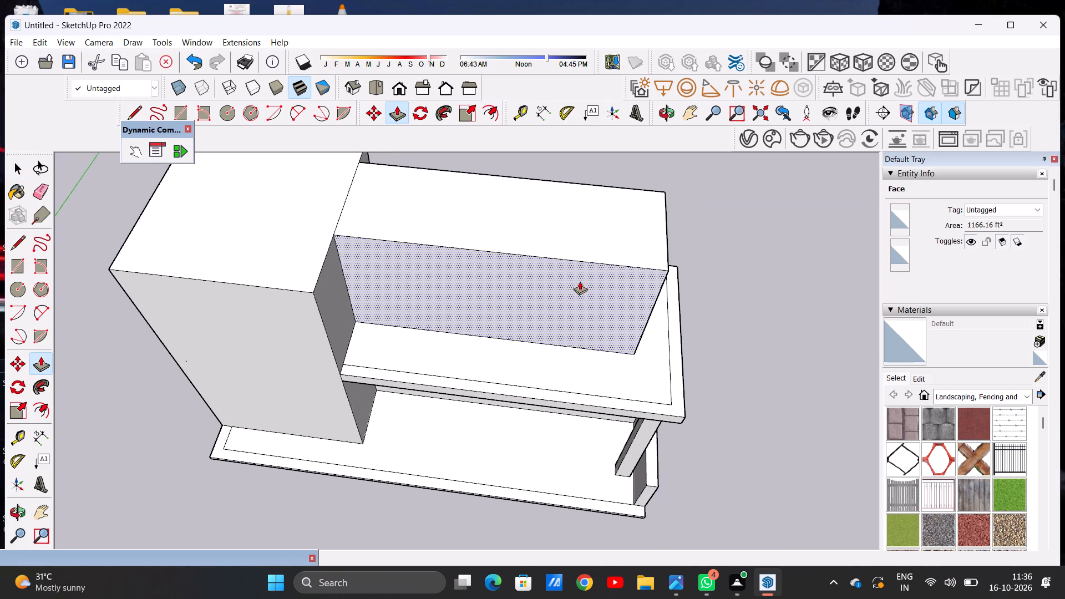
pyautogui.click(580, 281)
pyautogui.press('space')
# Draw a line on the upper slab's top extending the front inset line from the inset corner to the slab's outer side edge.
pyautogui.scroll(-4, 520, 293)
pyautogui.moveTo(513, 329); pyautogui.dragTo(530, 219, button='middle')
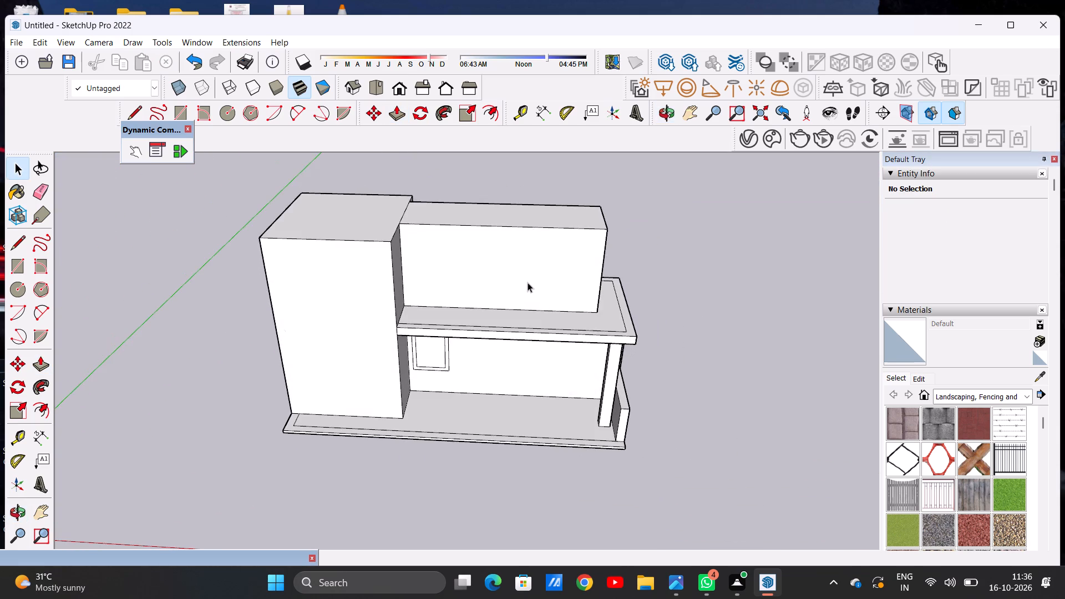
pyautogui.moveTo(528, 282); pyautogui.dragTo(527, 222, button='middle')
pyautogui.scroll(6, 527, 222)
pyautogui.moveTo(508, 213); pyautogui.dragTo(512, 342, button='middle')
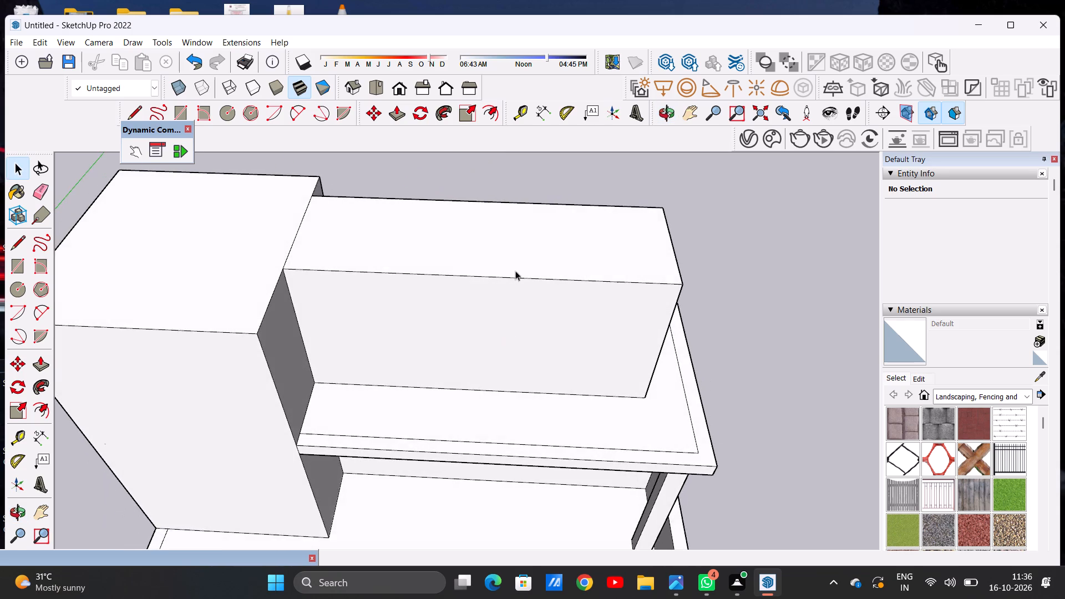
pyautogui.scroll(-5, 515, 252)
pyautogui.scroll(4, 652, 424)
pyautogui.moveTo(595, 331); pyautogui.dragTo(595, 387, button='middle')
pyautogui.scroll(1, 595, 387)
pyautogui.scroll(2, 635, 410)
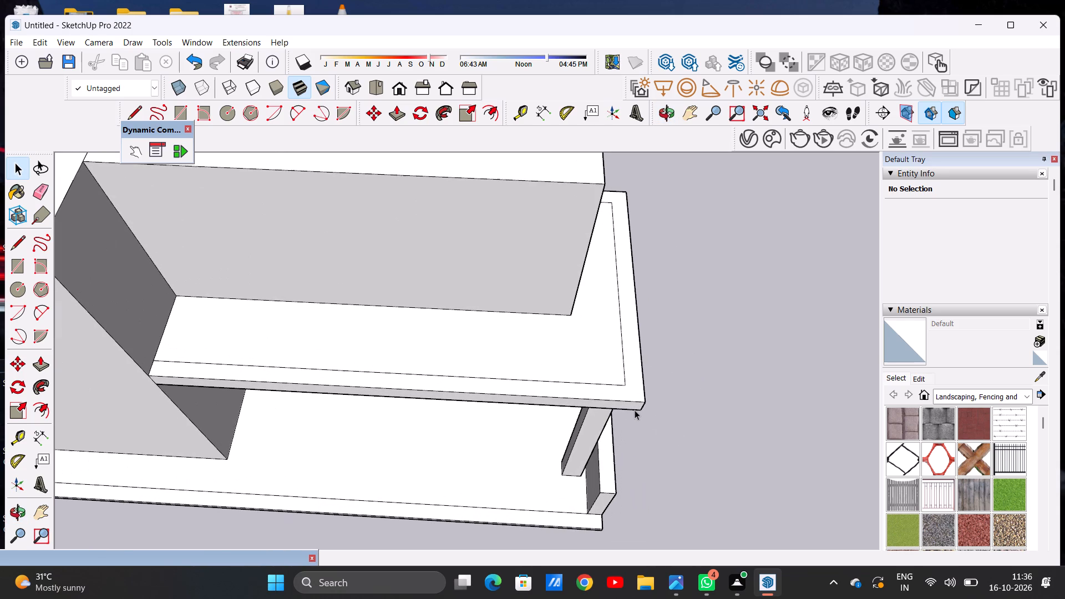
pyautogui.press('l')
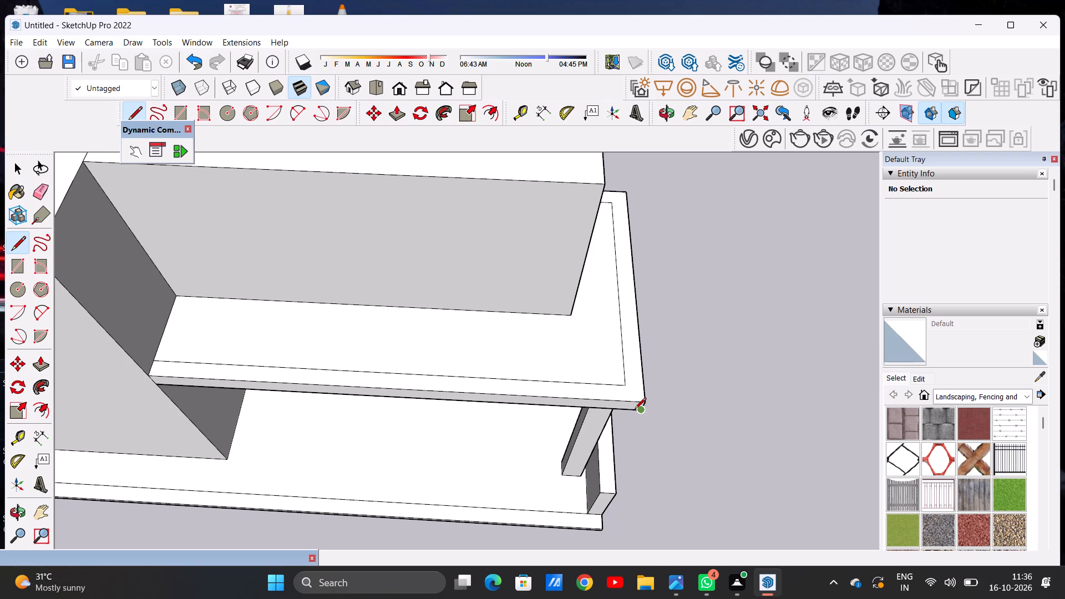
pyautogui.scroll(-4, 490, 383)
pyautogui.scroll(-6, 588, 365)
pyautogui.scroll(8, 640, 377)
pyautogui.scroll(-1, 592, 405)
pyautogui.scroll(5, 591, 405)
pyautogui.scroll(-1, 613, 380)
pyautogui.scroll(8, 613, 380)
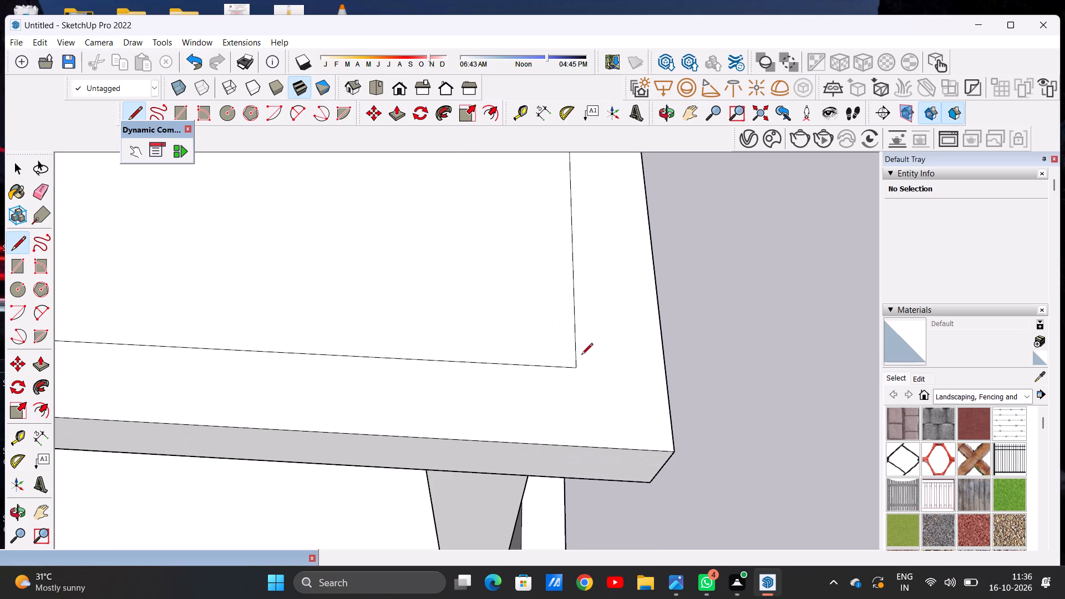
pyautogui.click(579, 365)
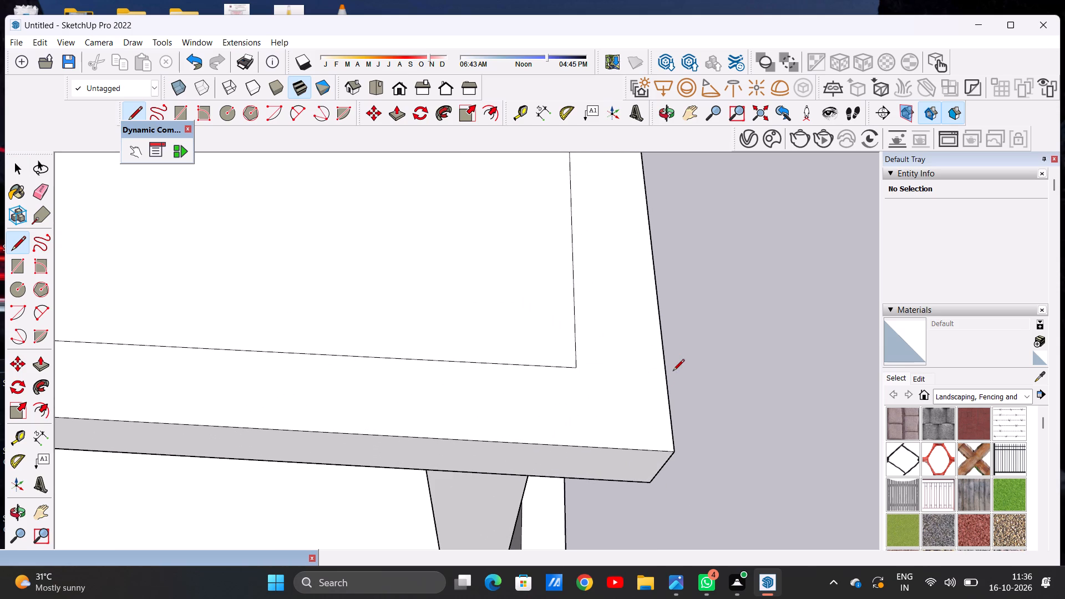
pyautogui.click(666, 369)
pyautogui.press('space')
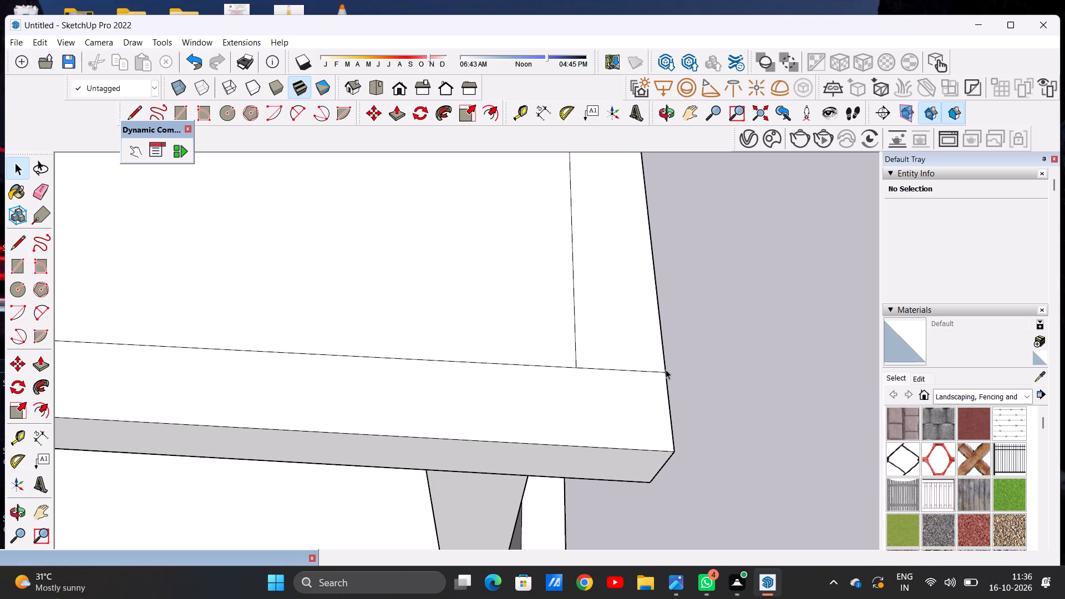
# Examine the whole building from above and from the front after the inset line work on the upper slab.
pyautogui.scroll(-11, 686, 399)
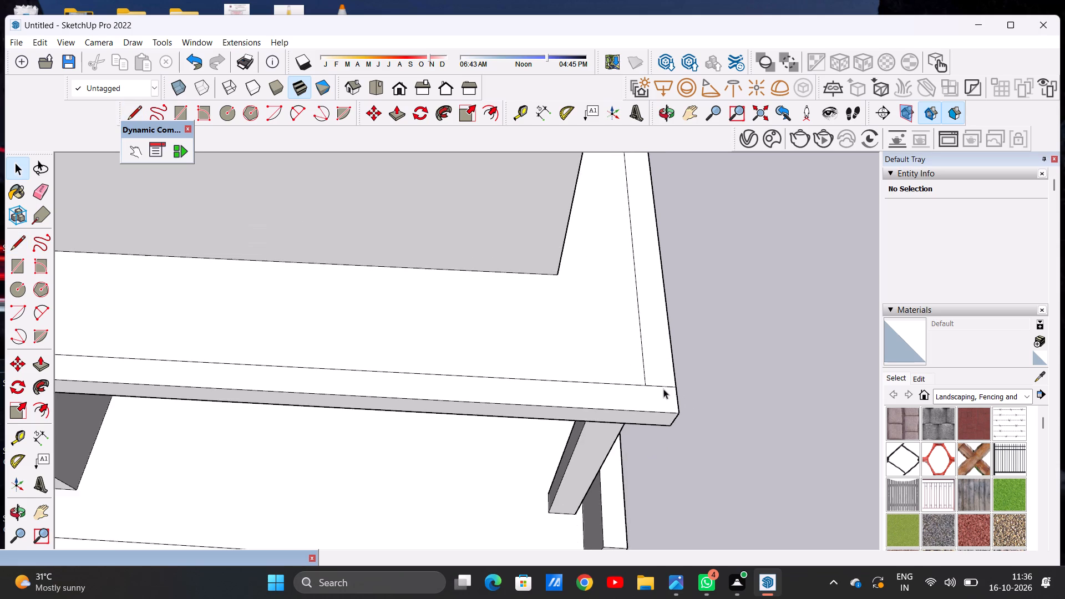
pyautogui.scroll(-3, 650, 388)
pyautogui.scroll(-6, 478, 395)
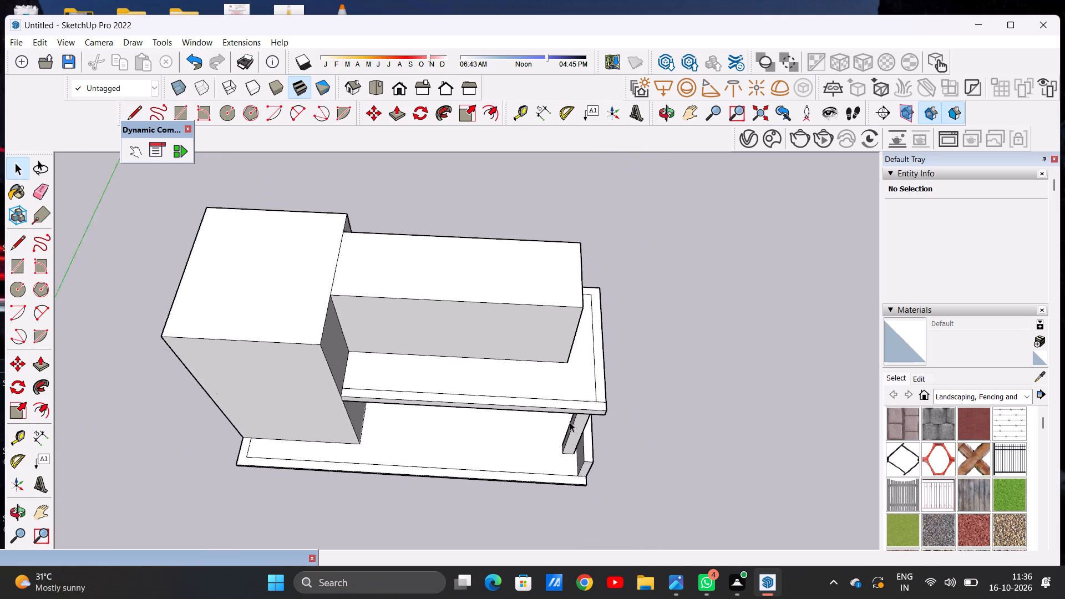
pyautogui.scroll(-1, 570, 422)
pyautogui.scroll(3, 556, 407)
pyautogui.scroll(-6, 556, 407)
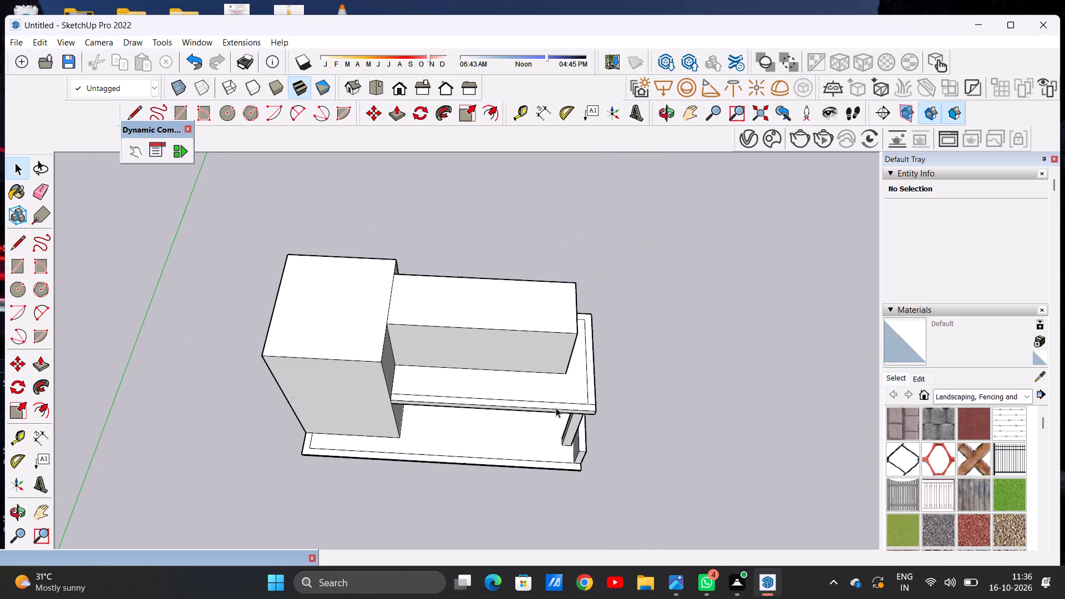
pyautogui.scroll(2, 576, 411)
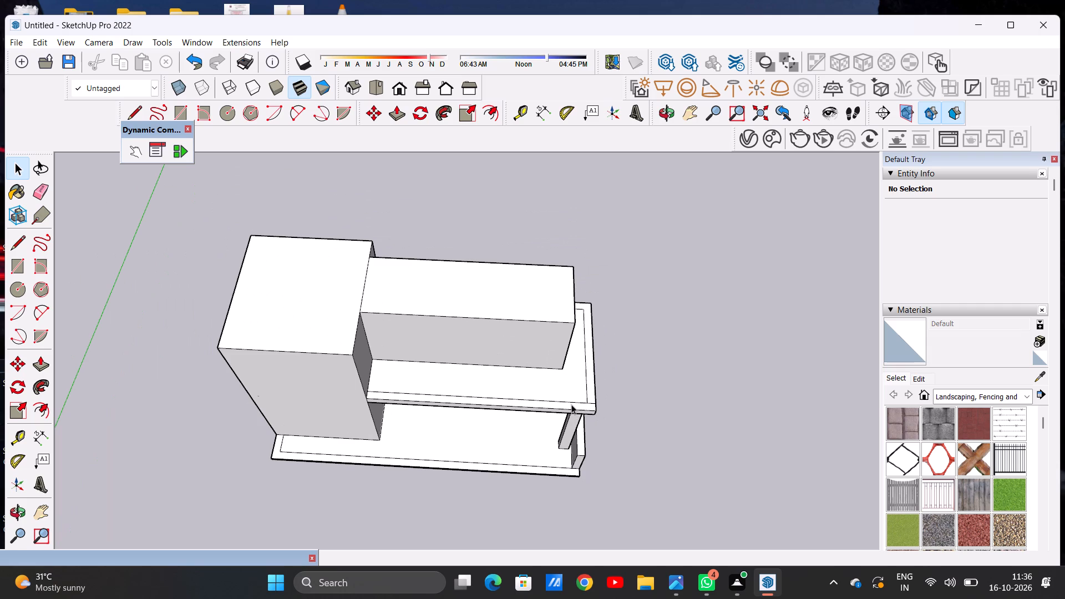
pyautogui.scroll(-1, 567, 412)
pyautogui.moveTo(577, 395); pyautogui.dragTo(579, 379, button='middle')
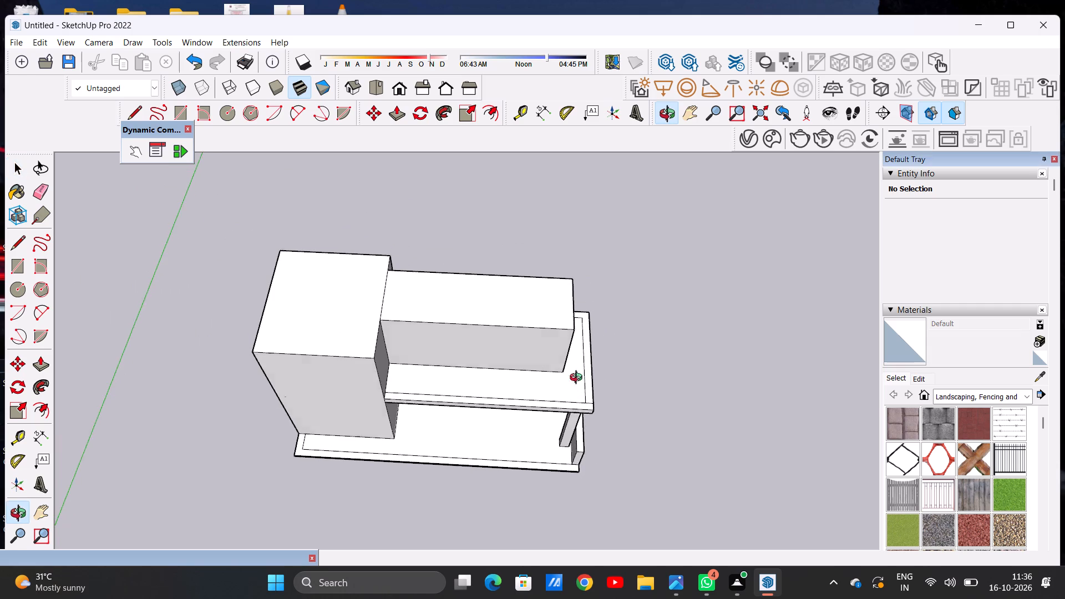
pyautogui.moveTo(579, 379); pyautogui.dragTo(578, 263, button='middle')
pyautogui.scroll(3, 523, 282)
pyautogui.moveTo(521, 310); pyautogui.dragTo(534, 239, button='middle')
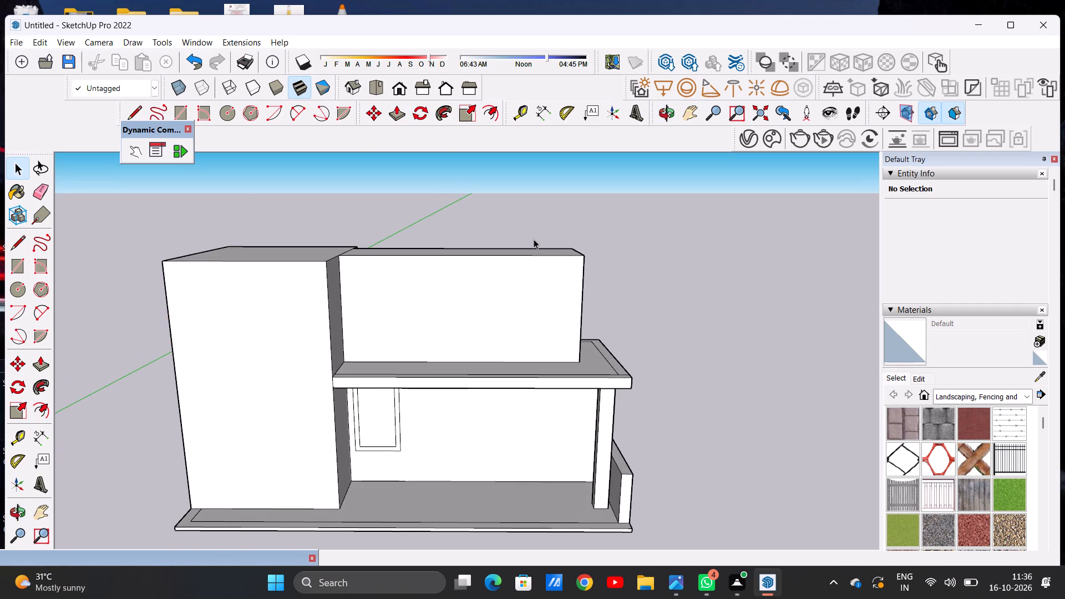
# Draw a nearly square window rectangle on the upper block's front wall, in the half nearer the tall block.
pyautogui.scroll(-4, 535, 250)
pyautogui.scroll(5, 464, 280)
pyautogui.moveTo(445, 325); pyautogui.dragTo(449, 279, button='middle')
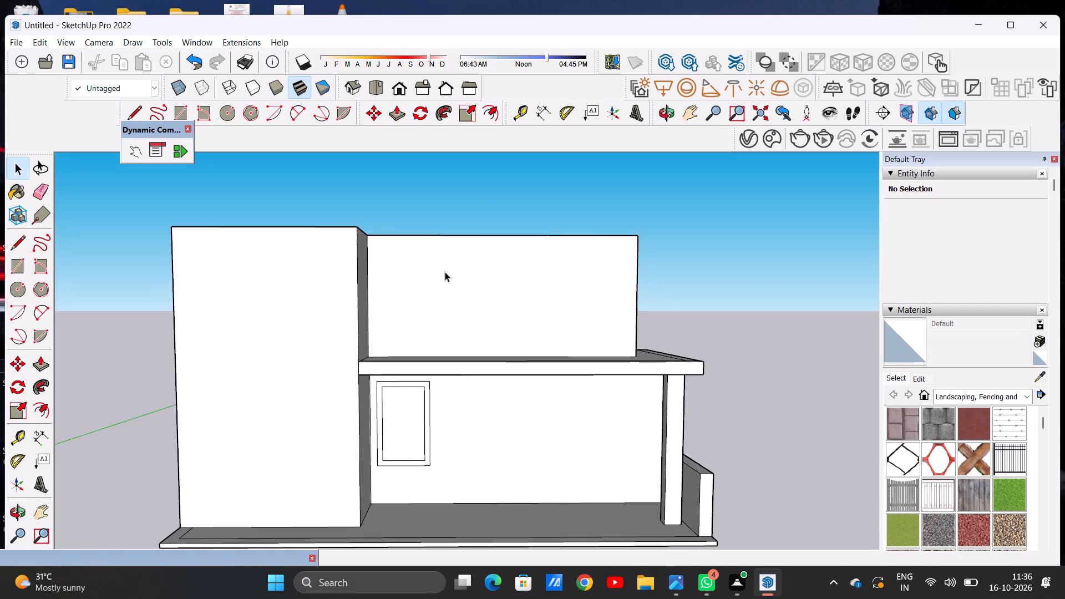
pyautogui.scroll(3, 426, 276)
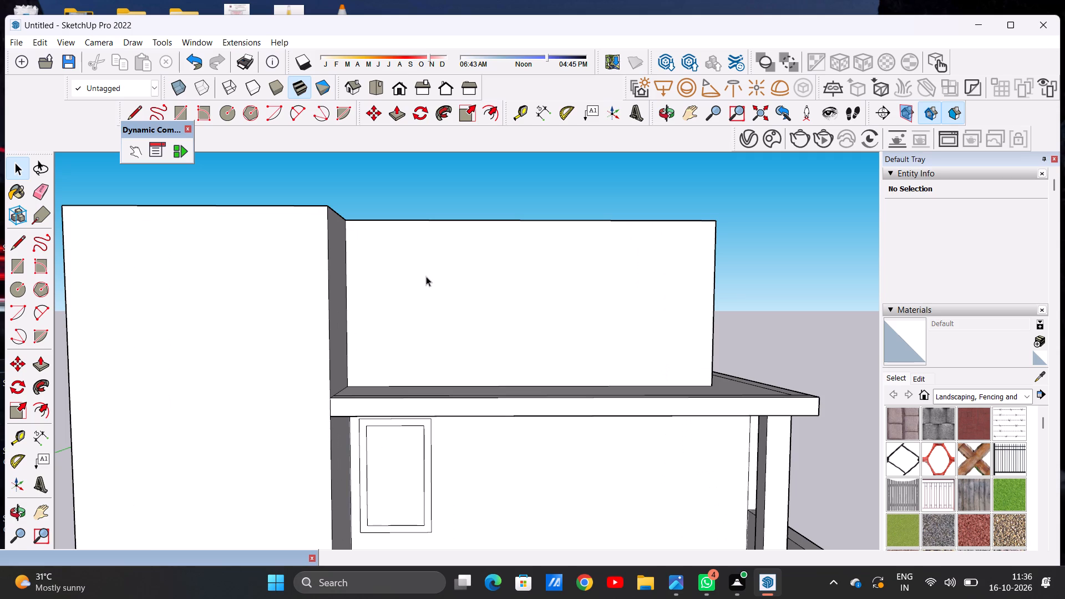
pyautogui.press('r')
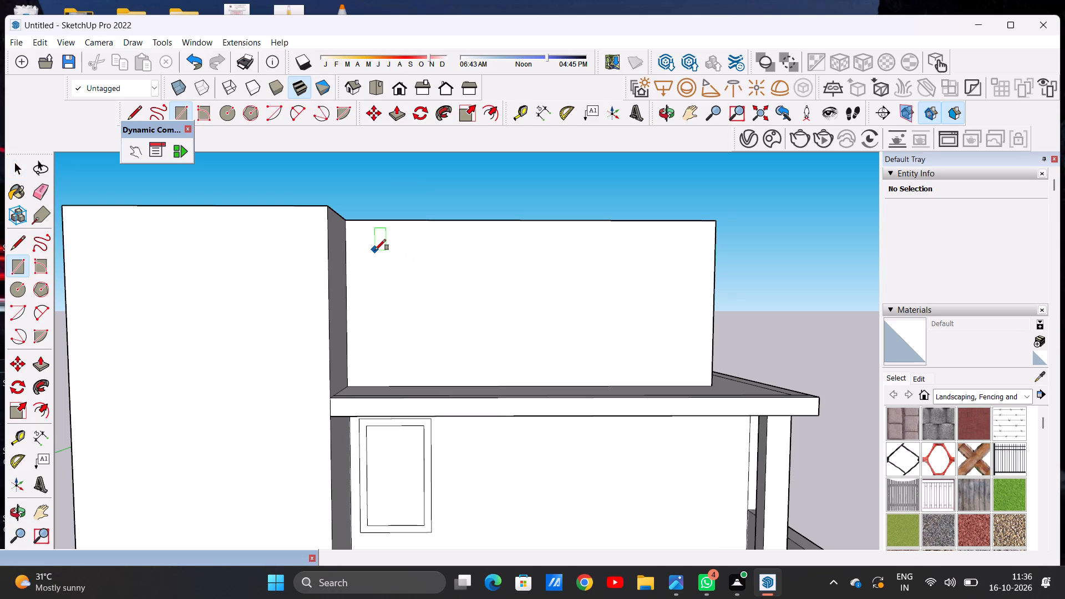
pyautogui.click(409, 242)
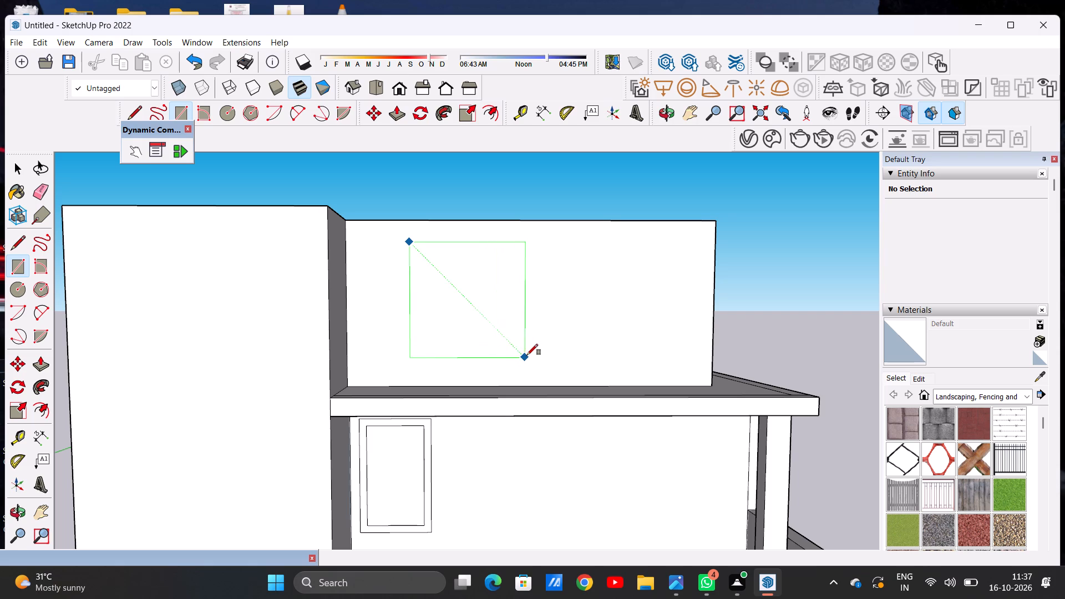
pyautogui.click(527, 355)
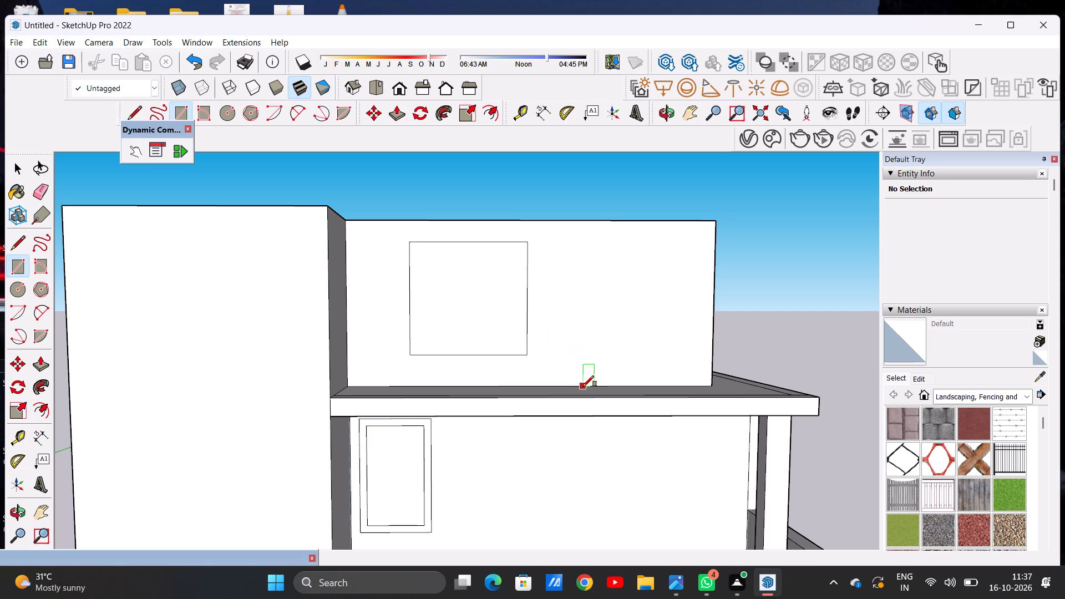
# Draw a tall door rectangle on the upper block's front wall, rising from the slab near the wall's free end.
pyautogui.click(583, 387)
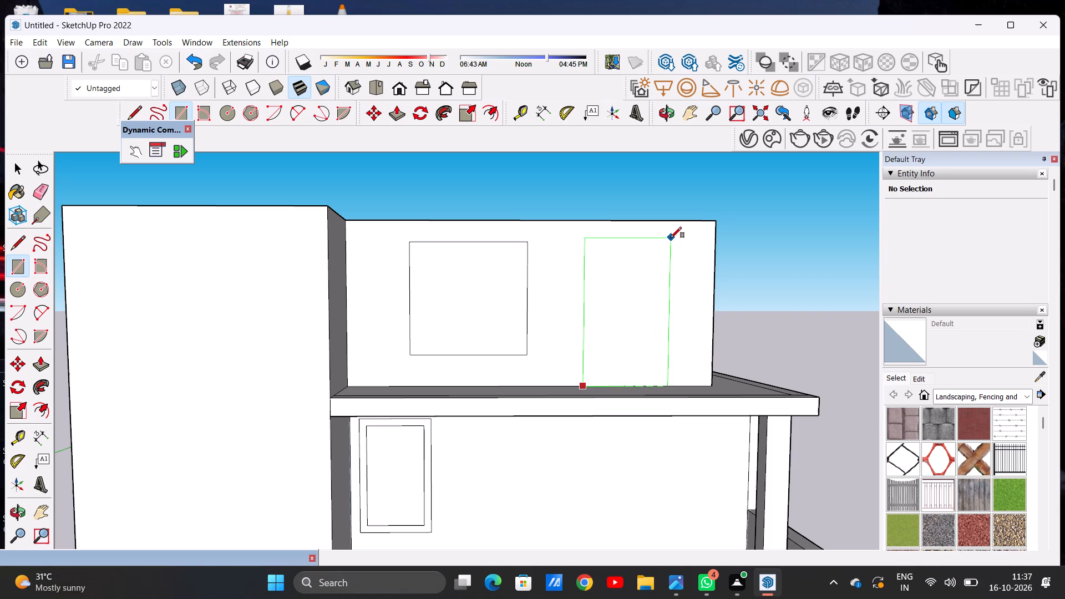
pyautogui.click(676, 241)
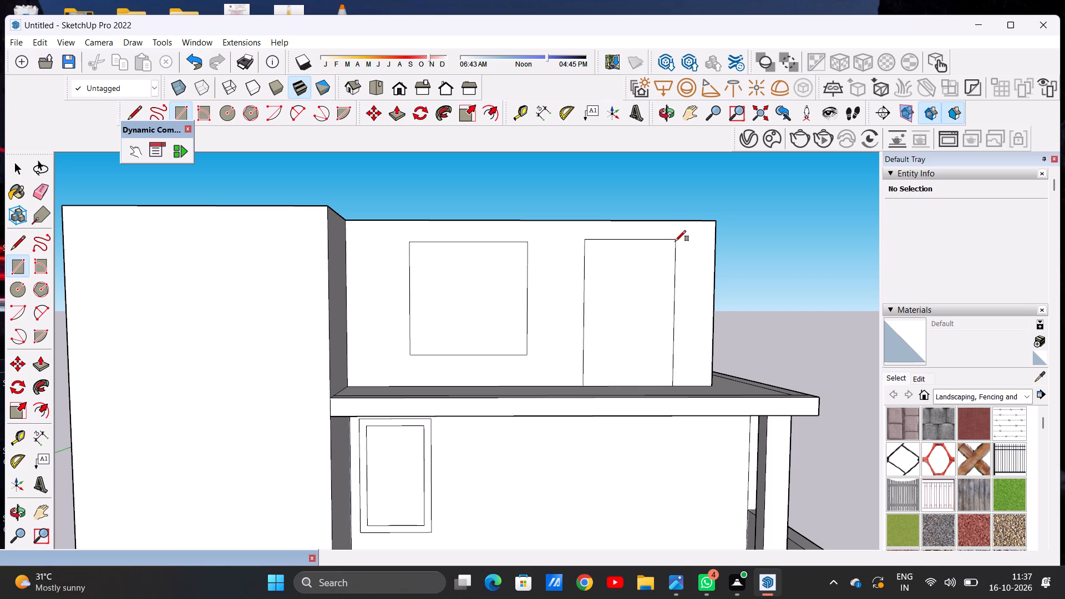
pyautogui.press('space')
# Examine the new window and door outlines on the upper block's front wall.
pyautogui.scroll(-5, 612, 291)
pyautogui.moveTo(646, 258); pyautogui.dragTo(625, 341, button='middle')
pyautogui.scroll(-10, 597, 287)
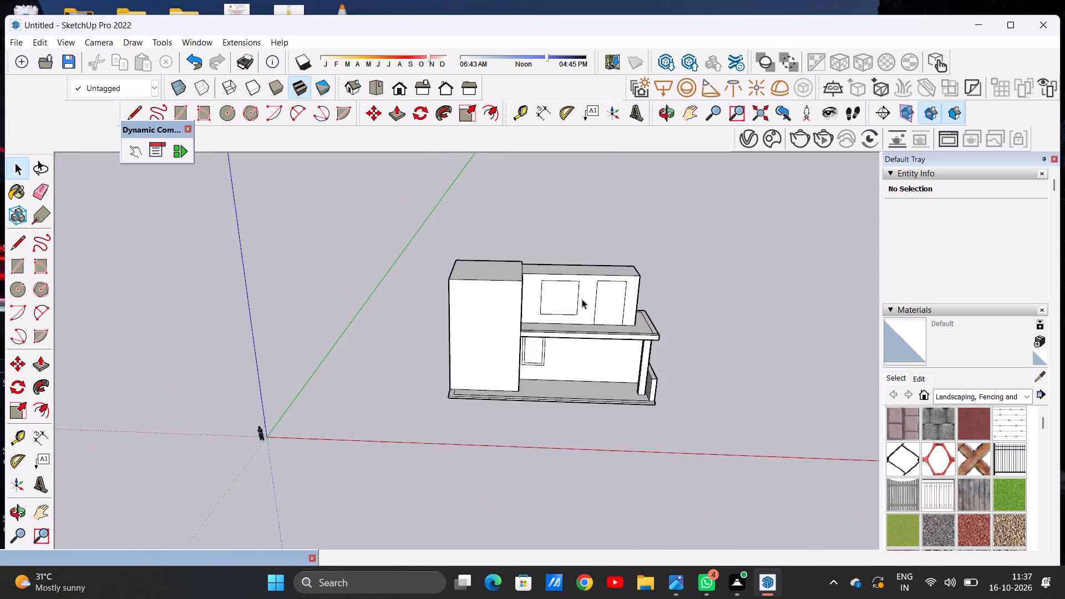
pyautogui.scroll(3, 581, 299)
pyautogui.scroll(-1, 581, 299)
pyautogui.scroll(8, 581, 299)
pyautogui.moveTo(581, 309); pyautogui.dragTo(586, 220, button='middle')
pyautogui.scroll(8, 510, 241)
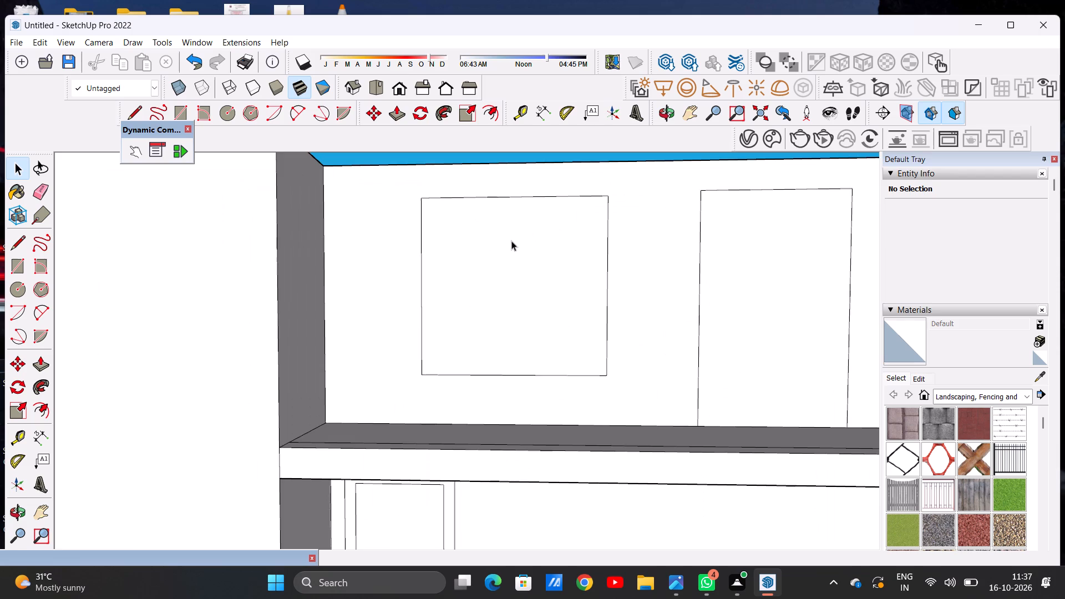
# Offset the upper window rectangle inward by a narrow margin to form its frame outline.
pyautogui.scroll(-5, 497, 263)
pyautogui.moveTo(497, 275); pyautogui.dragTo(509, 287, button='middle')
pyautogui.scroll(2, 540, 280)
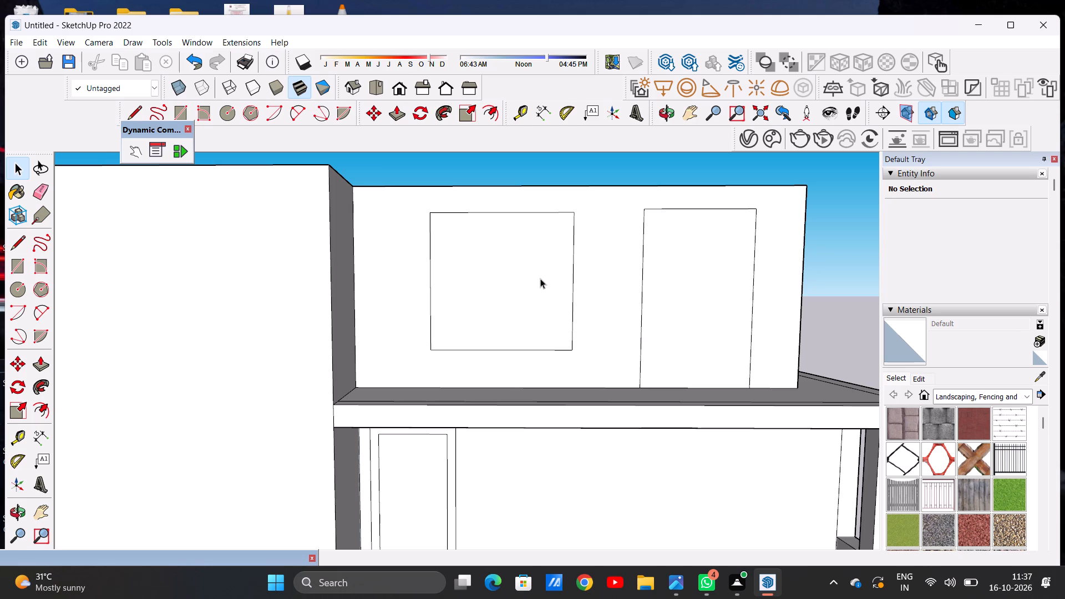
pyautogui.scroll(9, 567, 307)
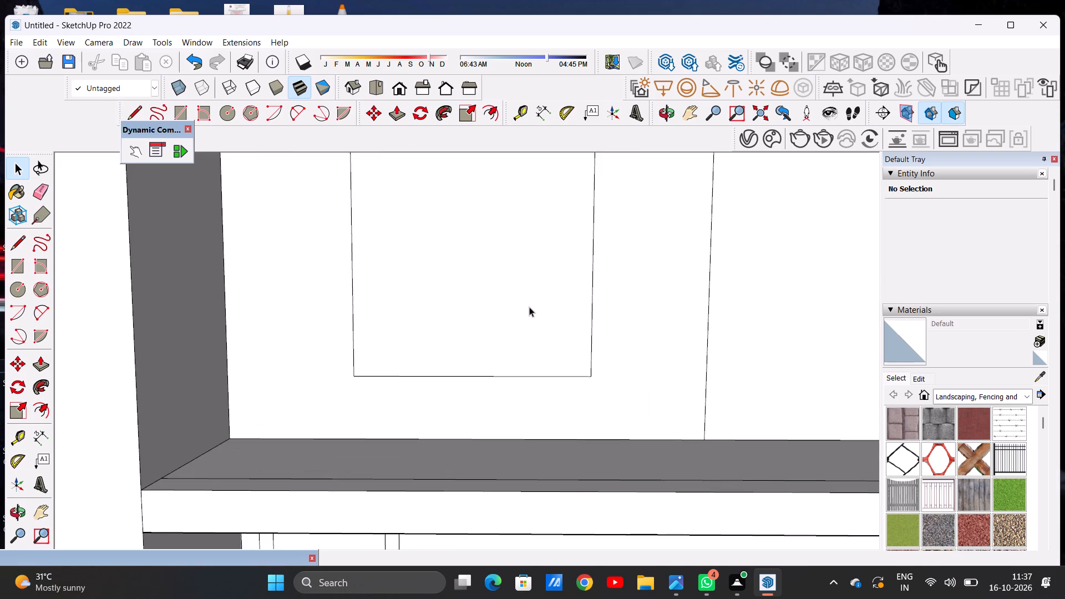
pyautogui.scroll(-4, 524, 304)
pyautogui.scroll(1, 530, 275)
pyautogui.write('OF')
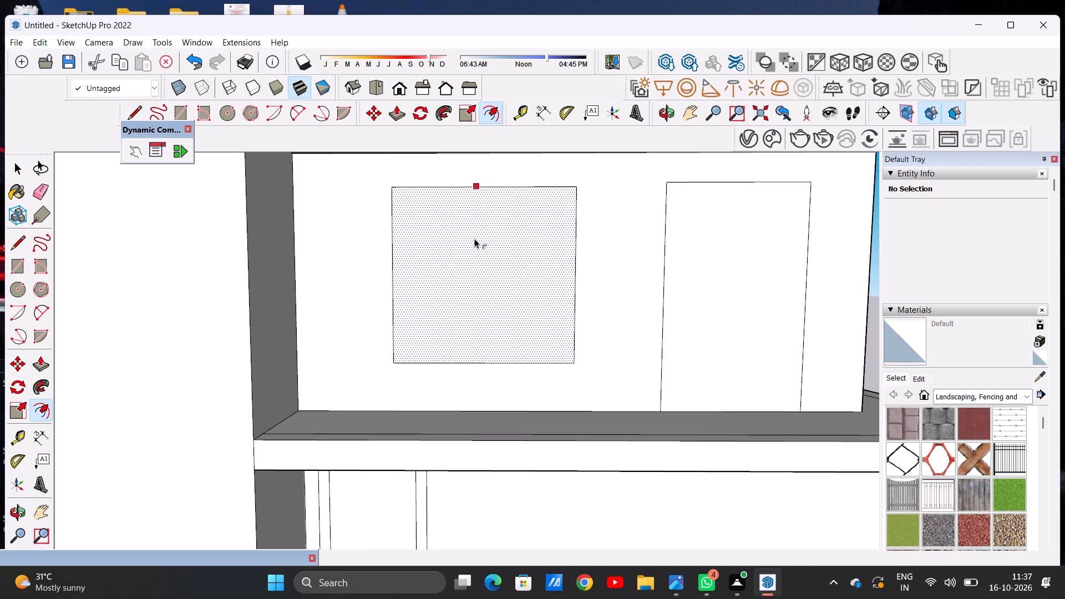
pyautogui.click(457, 222)
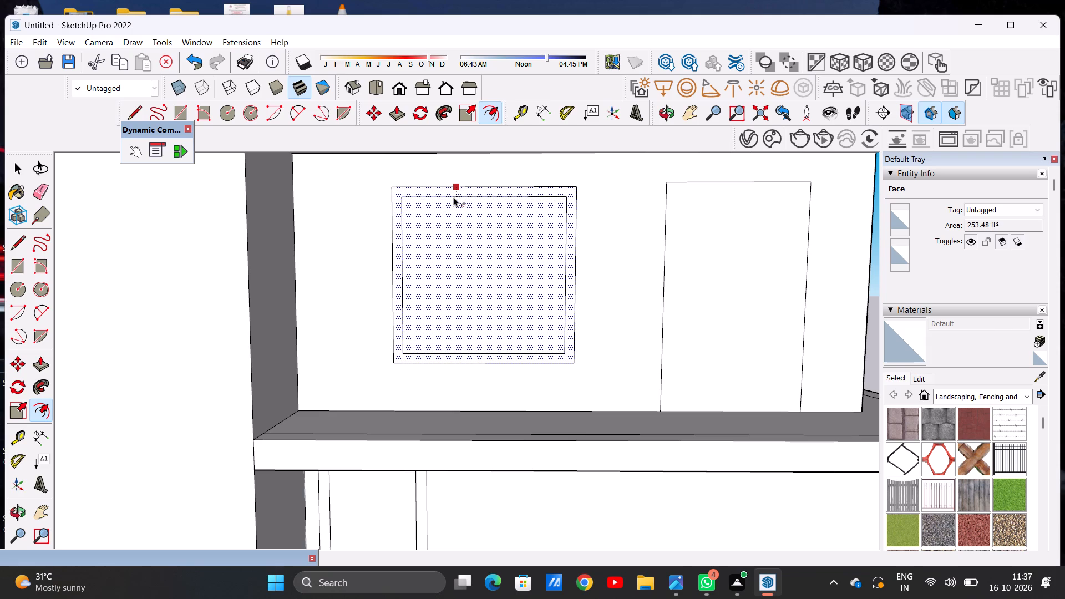
pyautogui.click(453, 198)
pyautogui.press('space')
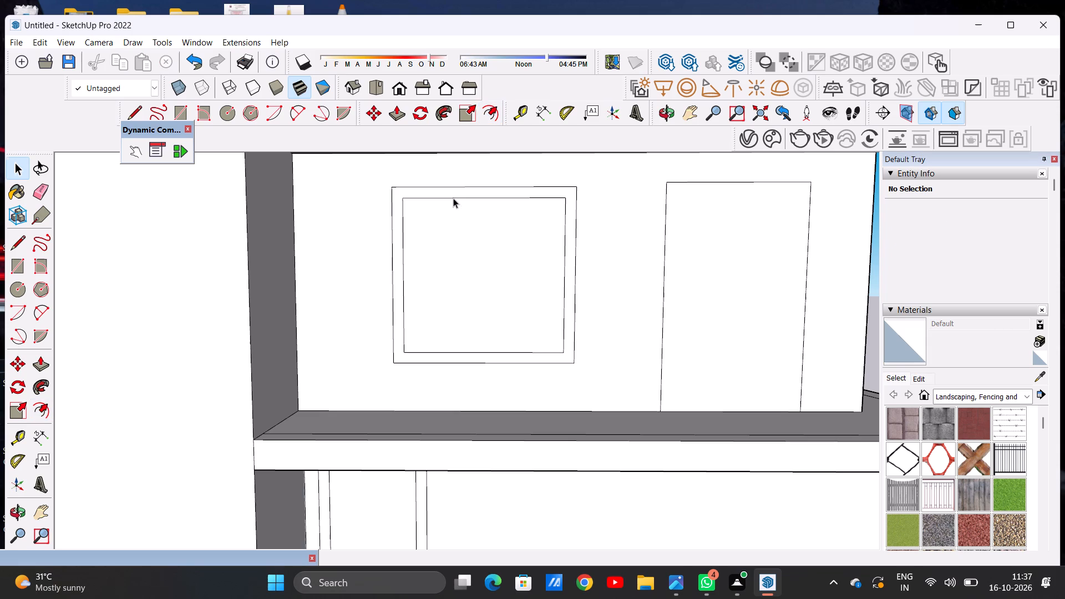
# Draw two closely spaced vertical lines across the upper window's inner frame near its middle to form a narrow central mullion.
pyautogui.write('L')
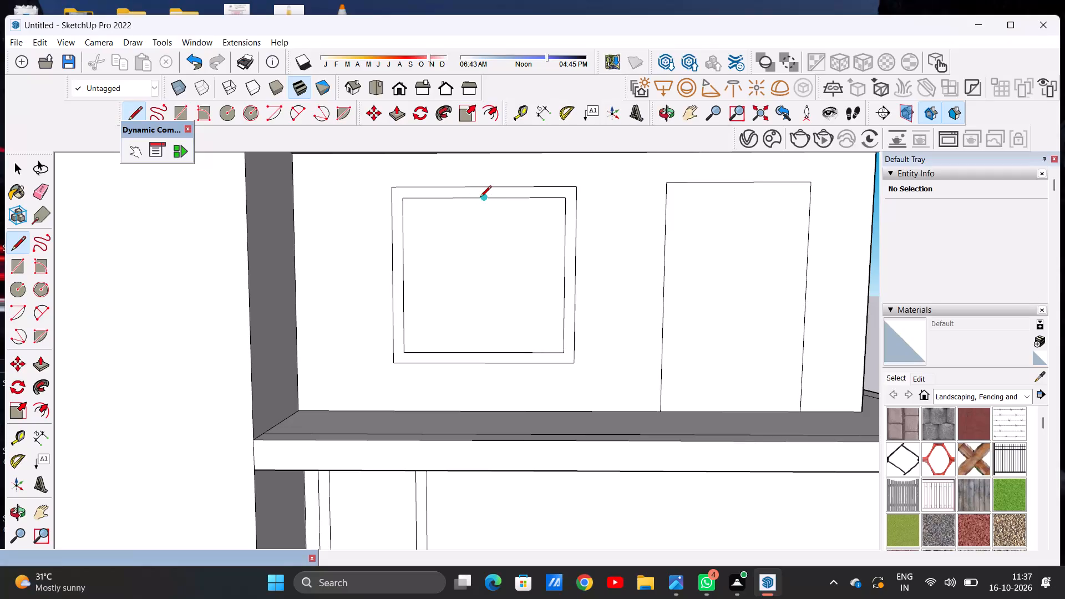
pyautogui.click(474, 198)
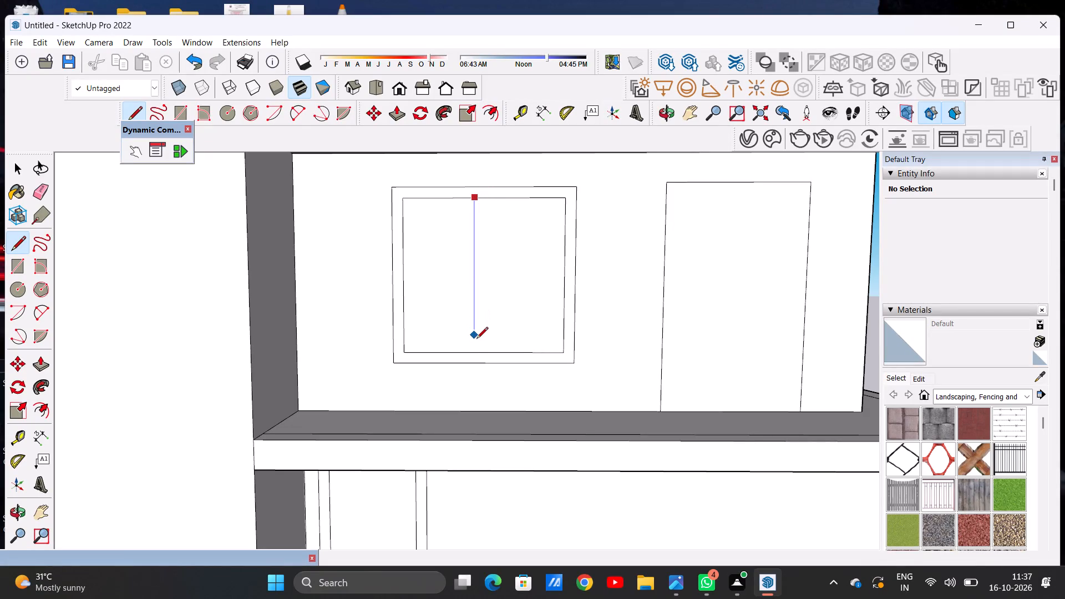
pyautogui.click(474, 349)
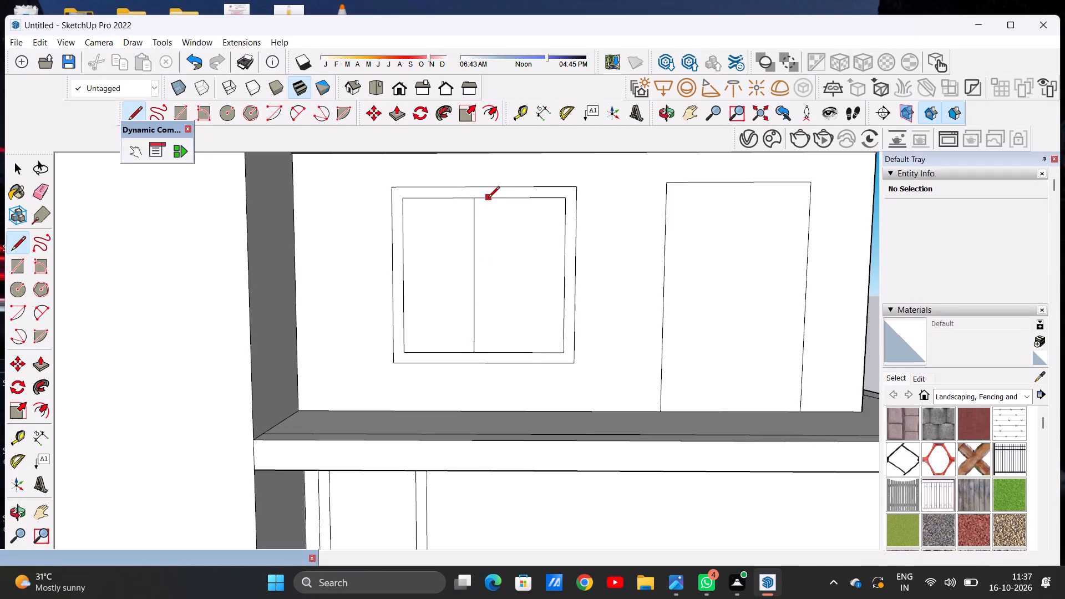
pyautogui.click(486, 198)
pyautogui.click(486, 354)
pyautogui.press('space')
# Offset the upper door rectangle inward by a narrow margin to form its frame outline.
pyautogui.scroll(-3, 372, 270)
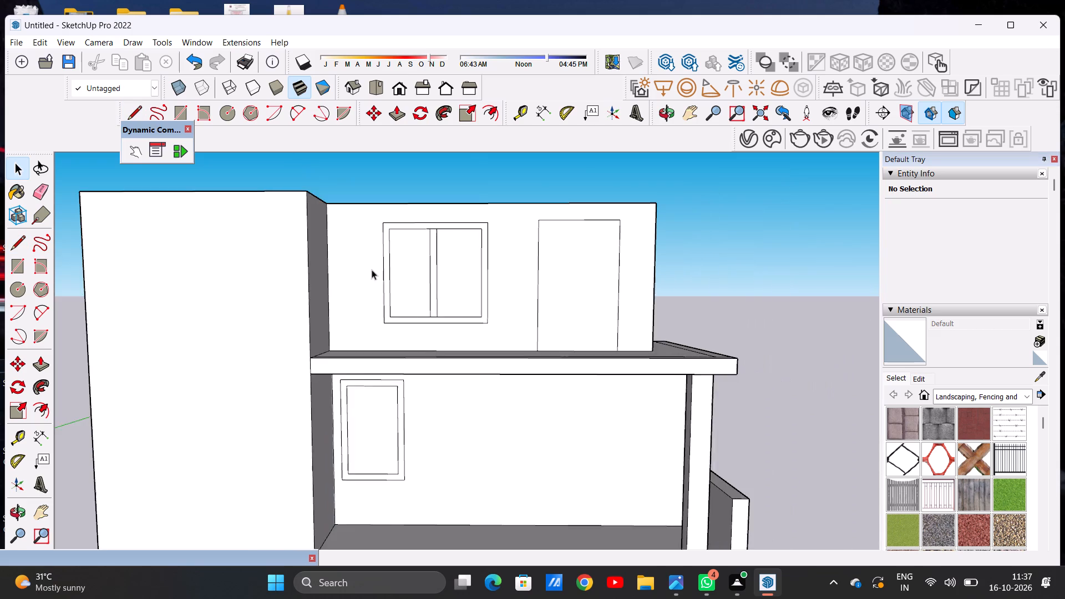
pyautogui.scroll(-7, 372, 270)
pyautogui.scroll(5, 623, 271)
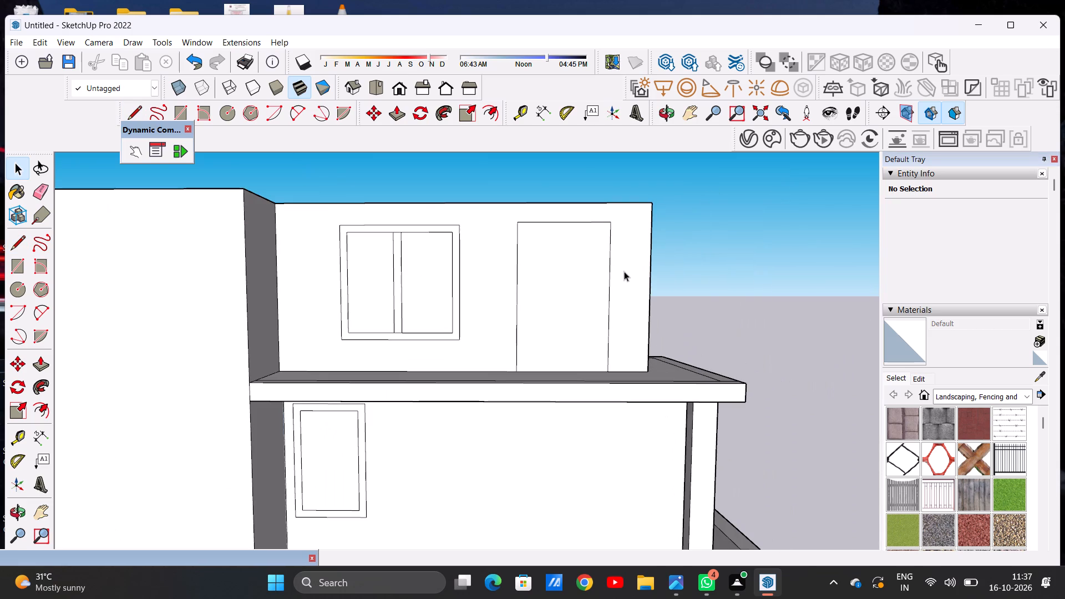
pyautogui.write('OF')
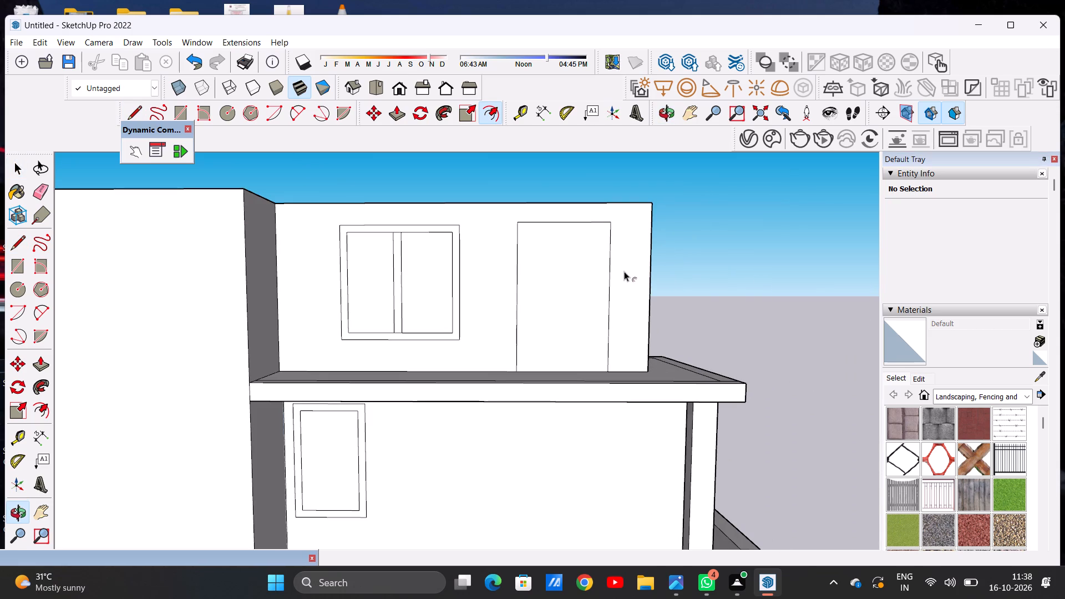
pyautogui.click(559, 232)
pyautogui.click(562, 228)
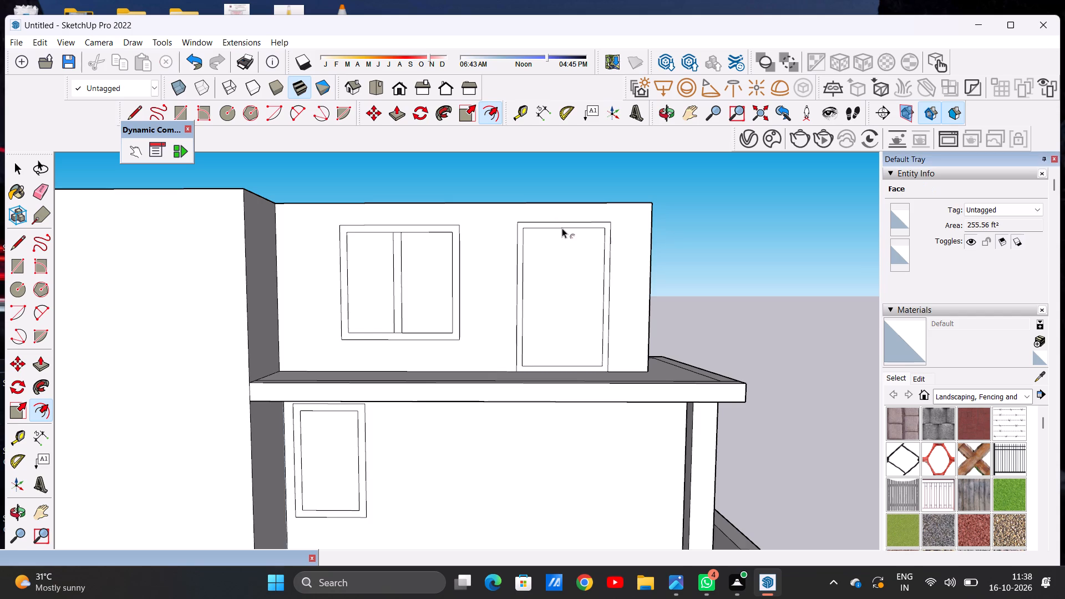
pyautogui.press('space')
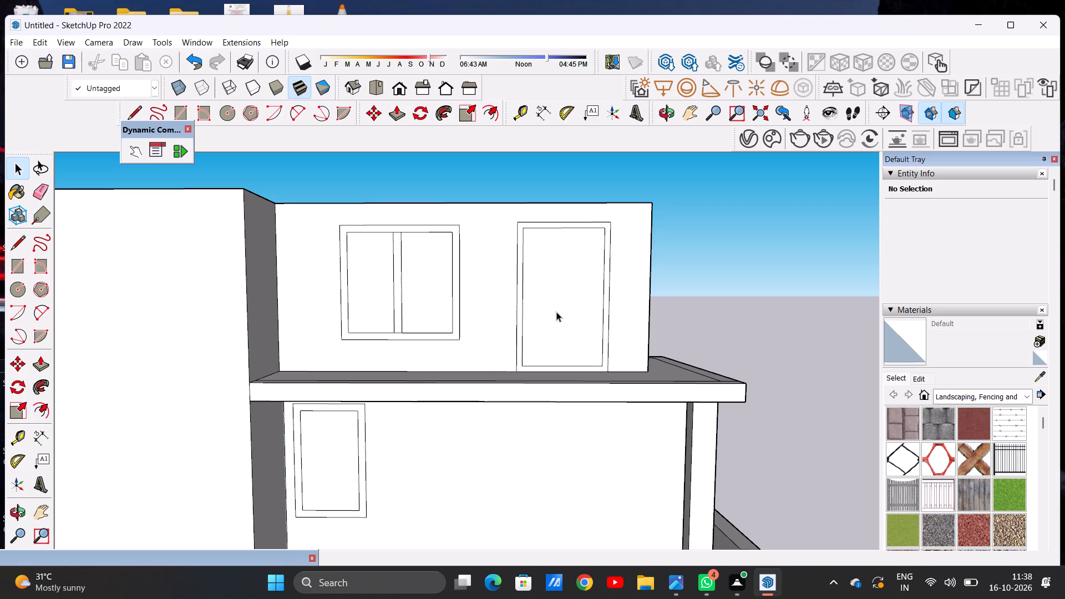
# Draw a small, narrow upright handle rectangle on the upper door panel, at mid-height beside the edge nearer the window.
pyautogui.scroll(4, 556, 312)
pyautogui.scroll(-1, 545, 322)
pyautogui.scroll(3, 545, 322)
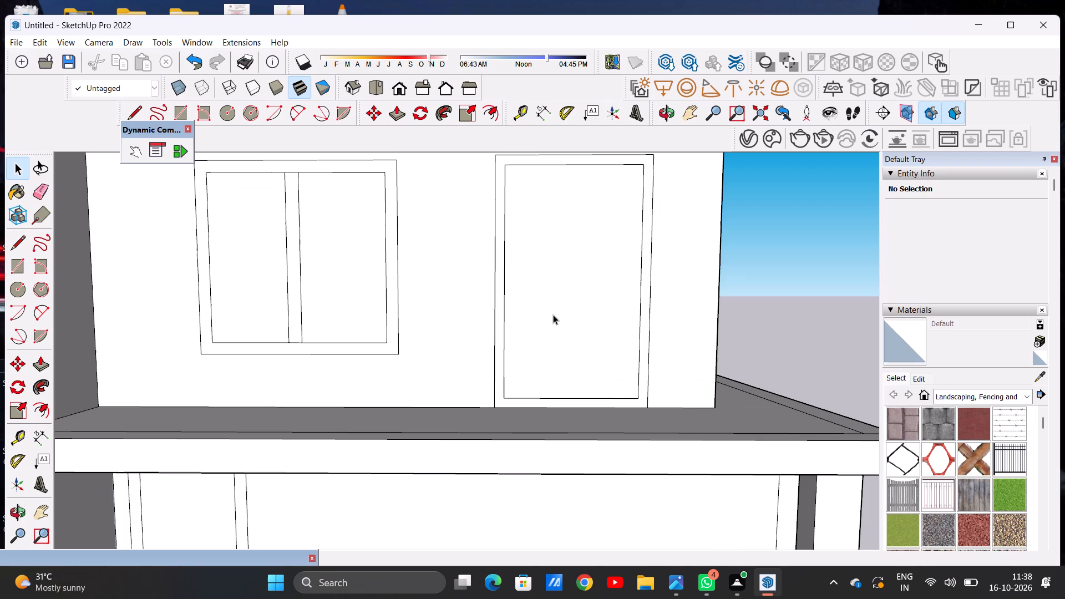
pyautogui.press('r')
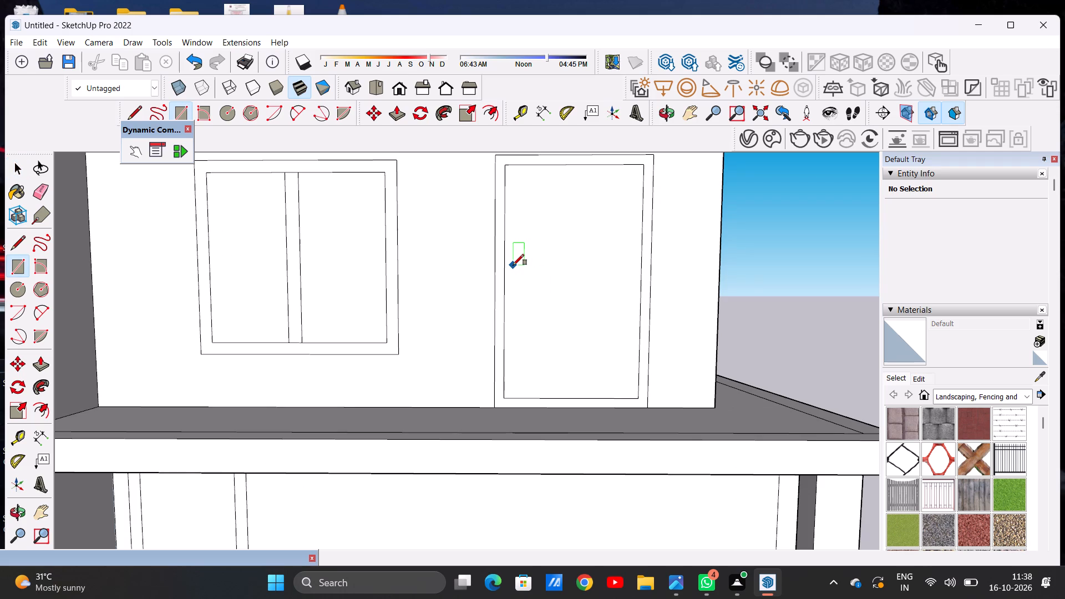
pyautogui.click(513, 265)
pyautogui.click(523, 263)
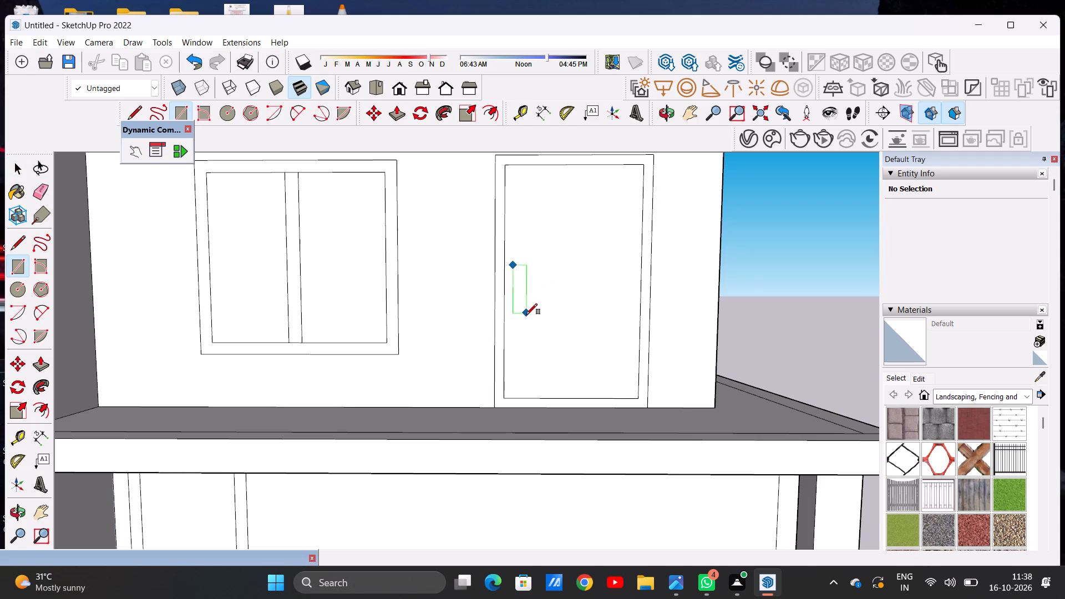
pyautogui.click(521, 309)
pyautogui.press('space')
# Examine the whole building from the front, above, the side and below, checking the upper window, door and first-floor slab.
pyautogui.scroll(-17, 509, 338)
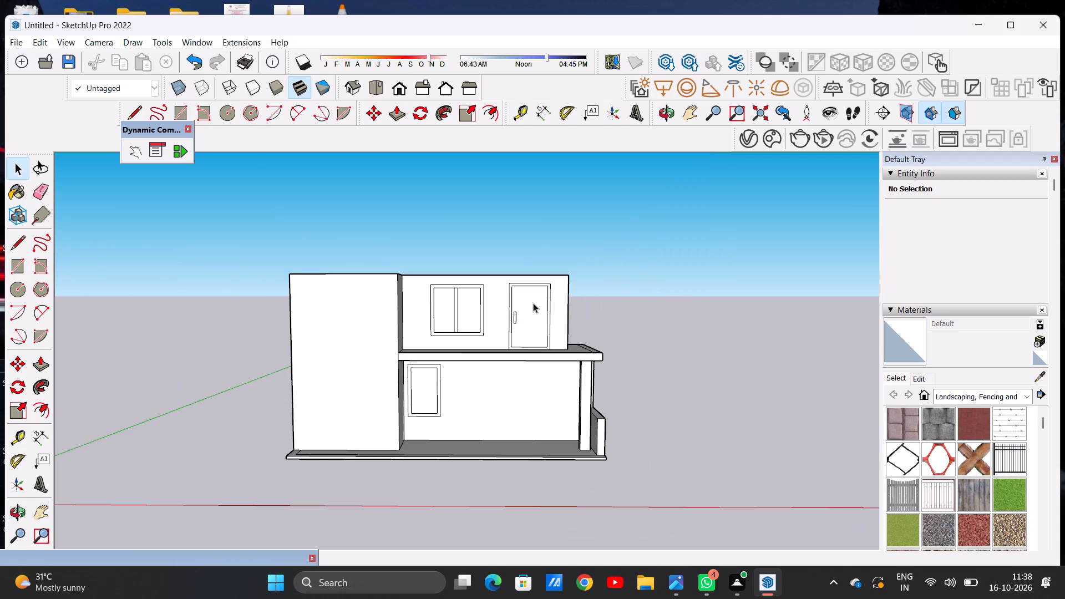
pyautogui.scroll(5, 515, 301)
pyautogui.moveTo(537, 310); pyautogui.dragTo(525, 349, button='middle')
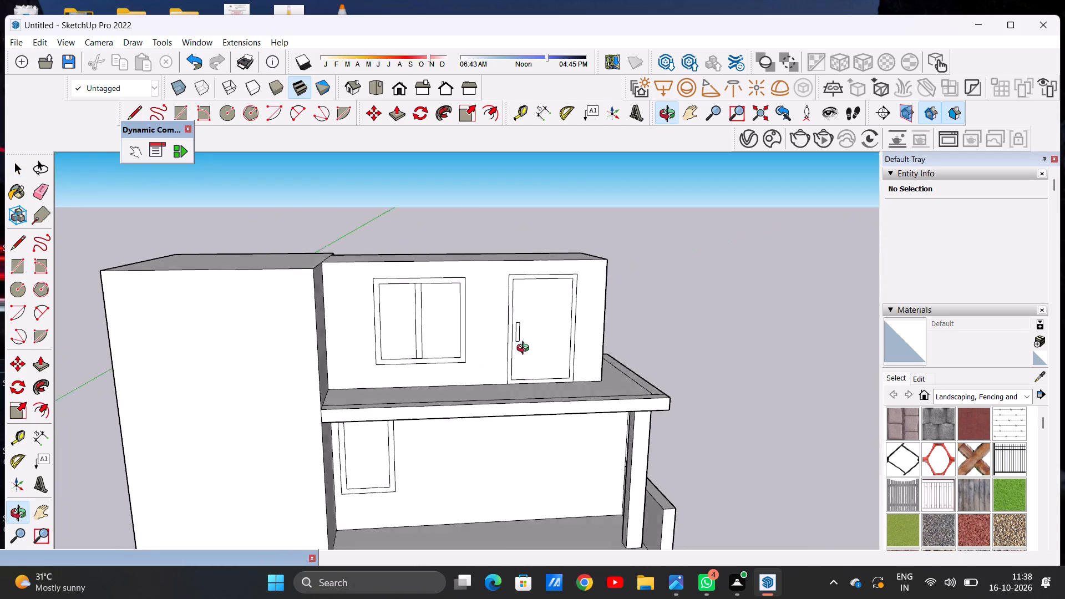
pyautogui.moveTo(525, 349); pyautogui.dragTo(523, 349, button='middle')
pyautogui.scroll(1, 523, 349)
pyautogui.scroll(-6, 603, 364)
pyautogui.scroll(-3, 542, 370)
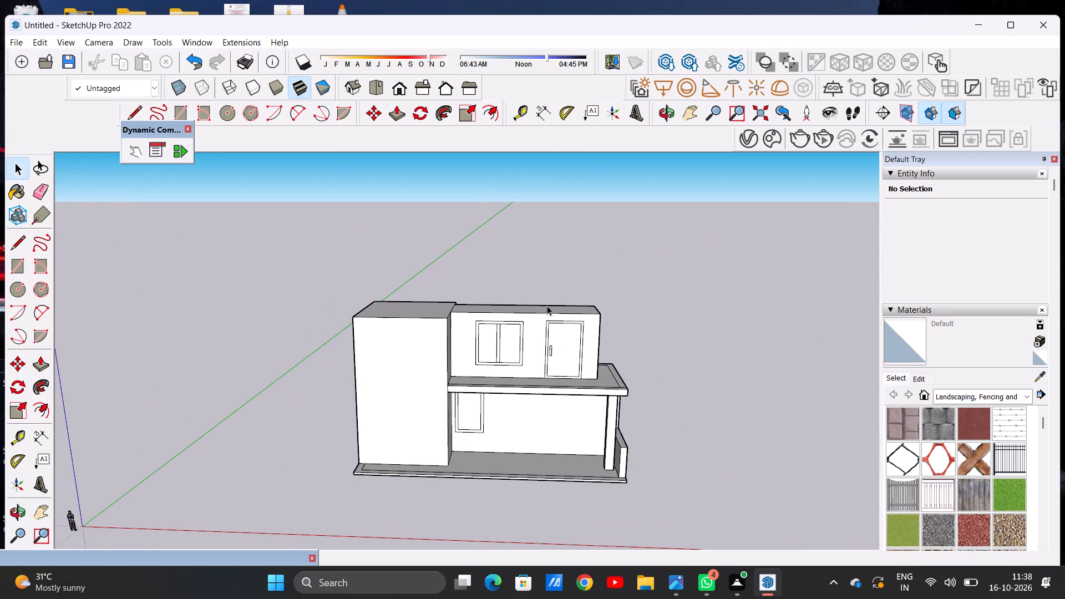
pyautogui.moveTo(547, 306); pyautogui.dragTo(551, 320, button='middle')
pyautogui.scroll(5, 608, 364)
pyautogui.moveTo(608, 367); pyautogui.dragTo(412, 443, button='middle')
pyautogui.scroll(-2, 546, 400)
pyautogui.moveTo(550, 420); pyautogui.dragTo(409, 429, button='middle')
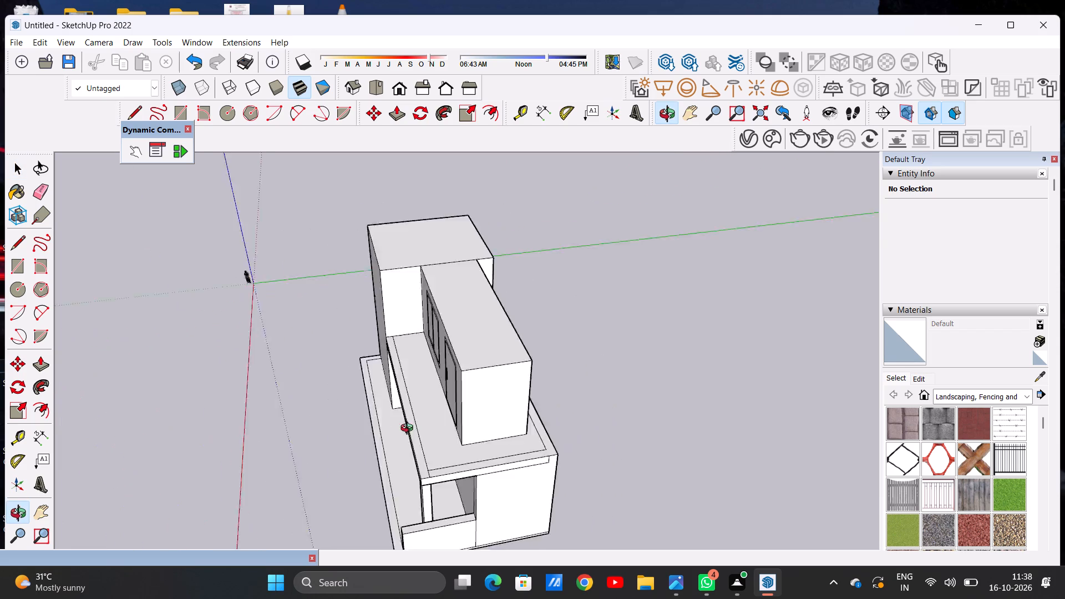
pyautogui.moveTo(409, 429); pyautogui.dragTo(606, 464, button='middle')
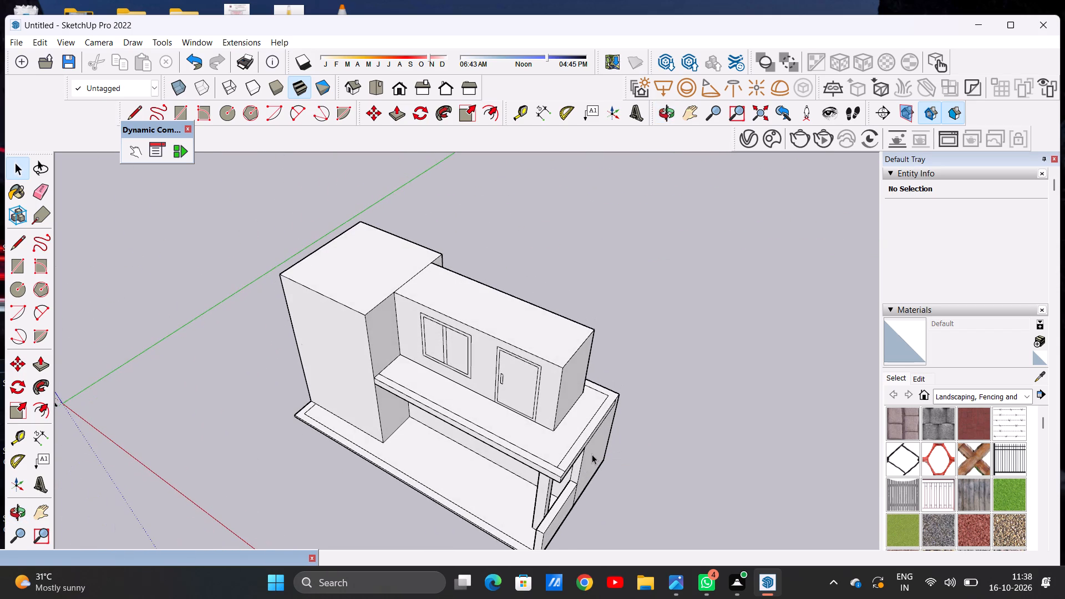
pyautogui.scroll(5, 564, 458)
pyautogui.scroll(-7, 594, 389)
pyautogui.moveTo(532, 470); pyautogui.dragTo(638, 399, button='middle')
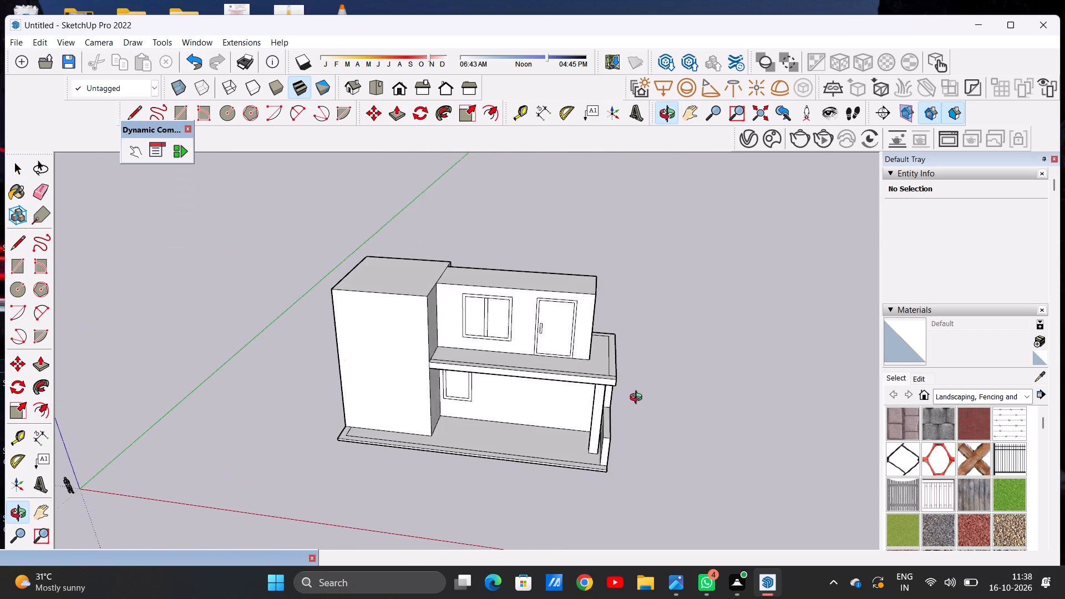
pyautogui.moveTo(638, 399); pyautogui.dragTo(641, 391, button='middle')
pyautogui.scroll(6, 575, 357)
pyautogui.moveTo(525, 360); pyautogui.dragTo(562, 463, button='middle')
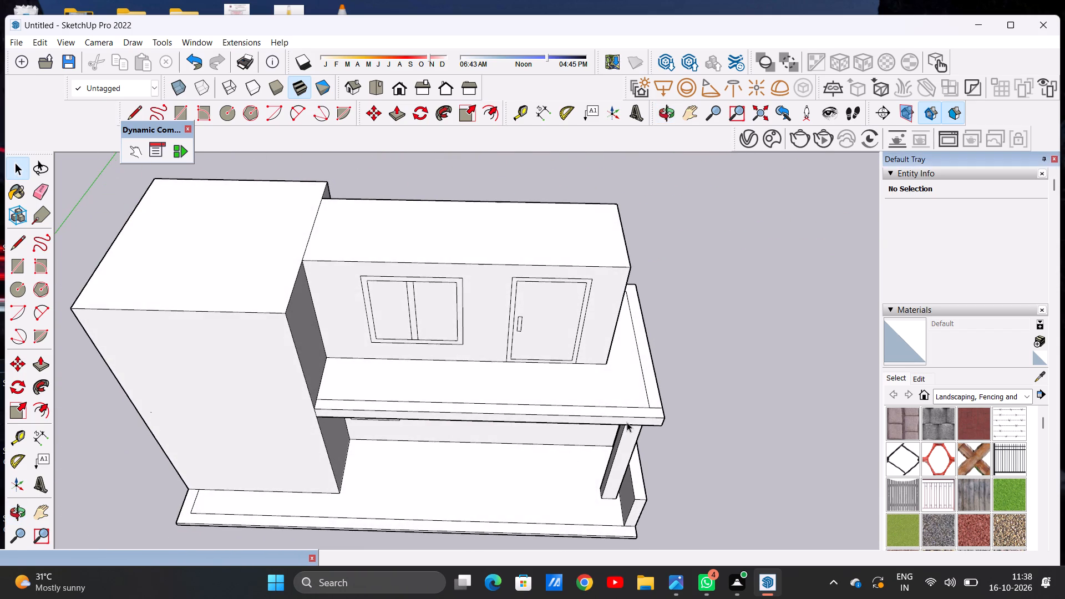
pyautogui.scroll(5, 631, 413)
pyautogui.scroll(-9, 610, 405)
pyautogui.moveTo(586, 358); pyautogui.dragTo(576, 322, button='middle')
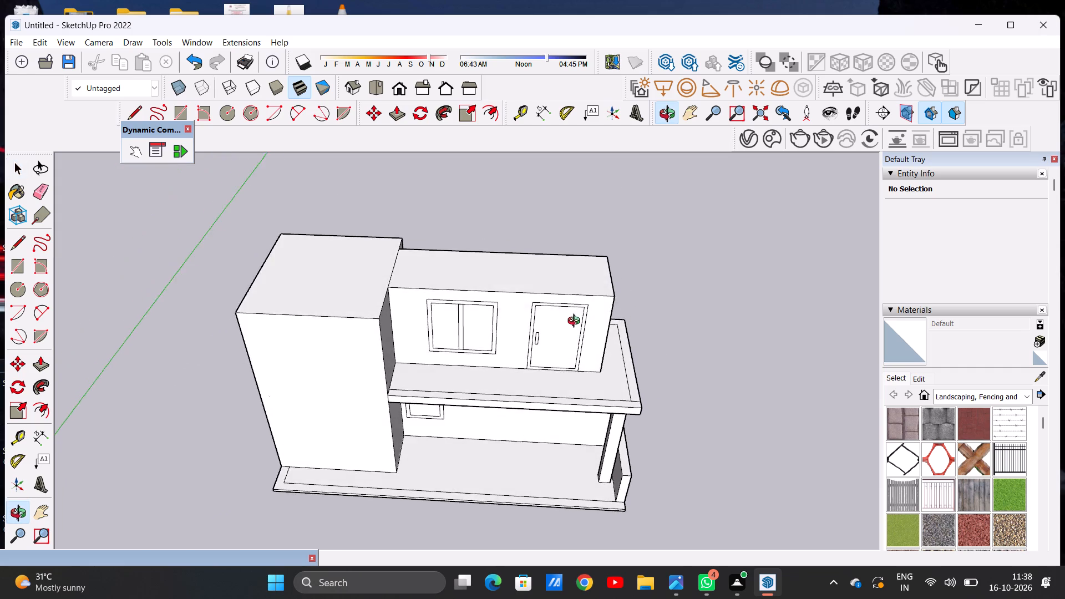
pyautogui.moveTo(576, 322); pyautogui.dragTo(542, 405, button='middle')
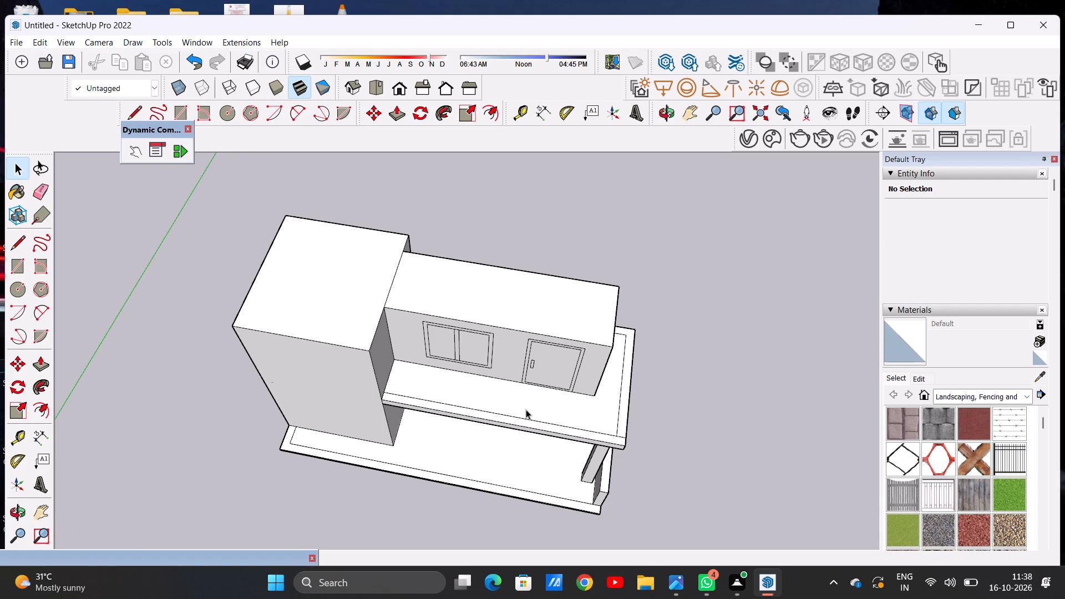
pyautogui.scroll(-4, 458, 408)
pyautogui.scroll(-12, 570, 409)
pyautogui.scroll(5, 505, 441)
pyautogui.moveTo(531, 439); pyautogui.dragTo(586, 282, button='middle')
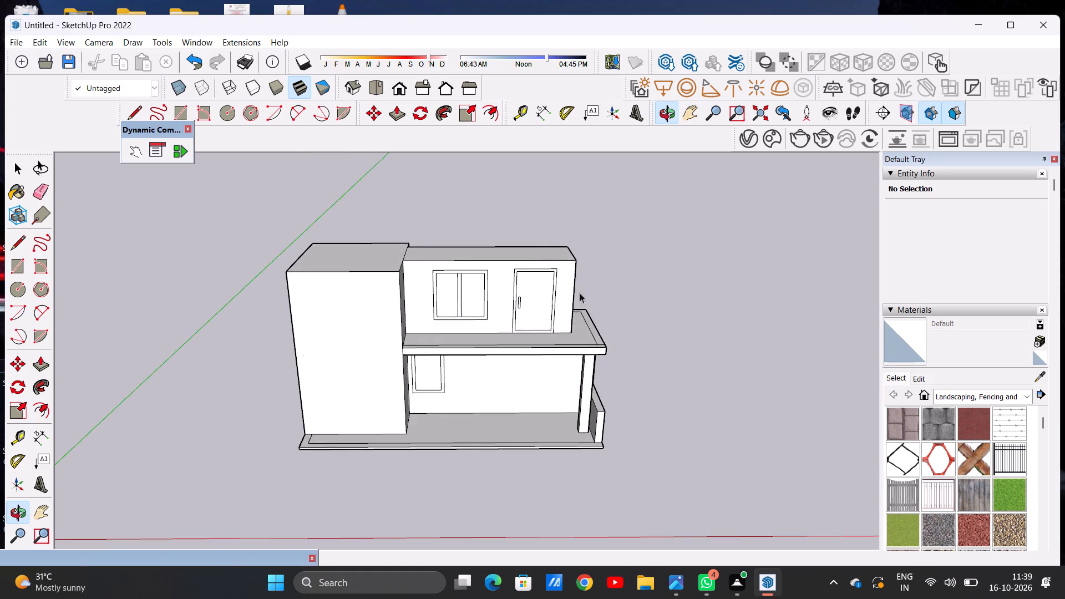
pyautogui.scroll(4, 539, 372)
pyautogui.scroll(-1, 525, 404)
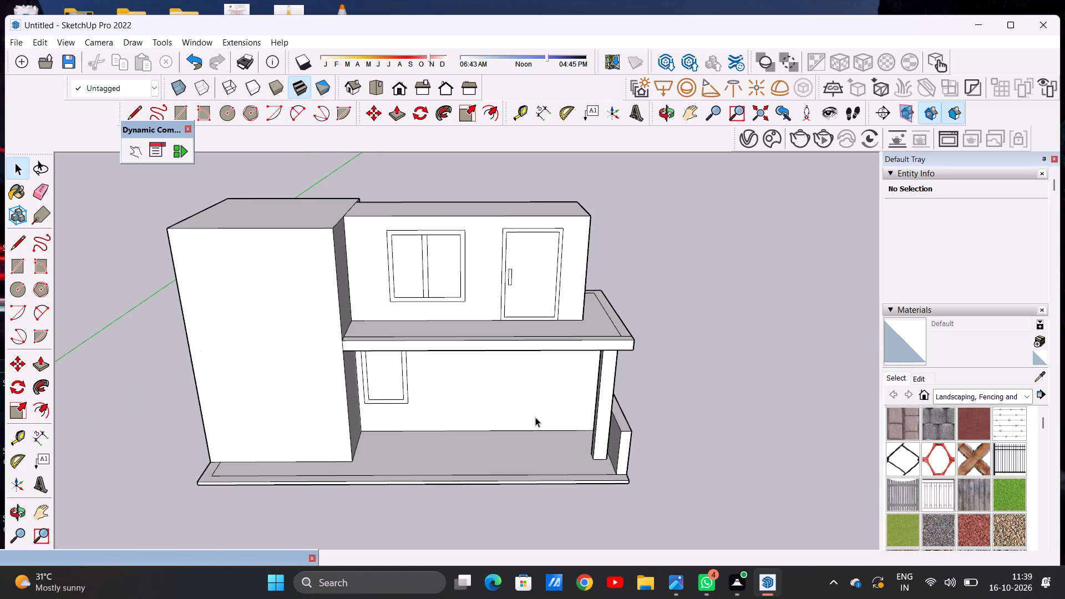
pyautogui.moveTo(544, 426); pyautogui.dragTo(550, 276, button='middle')
pyautogui.scroll(1, 525, 322)
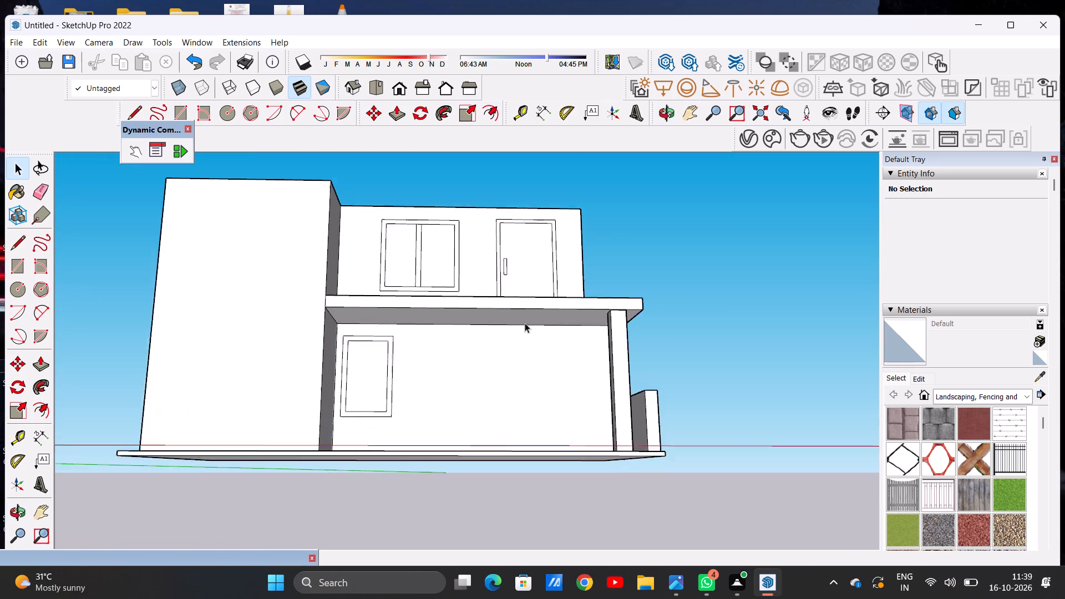
pyautogui.scroll(1, 525, 323)
pyautogui.moveTo(513, 363); pyautogui.dragTo(500, 430, button='middle')
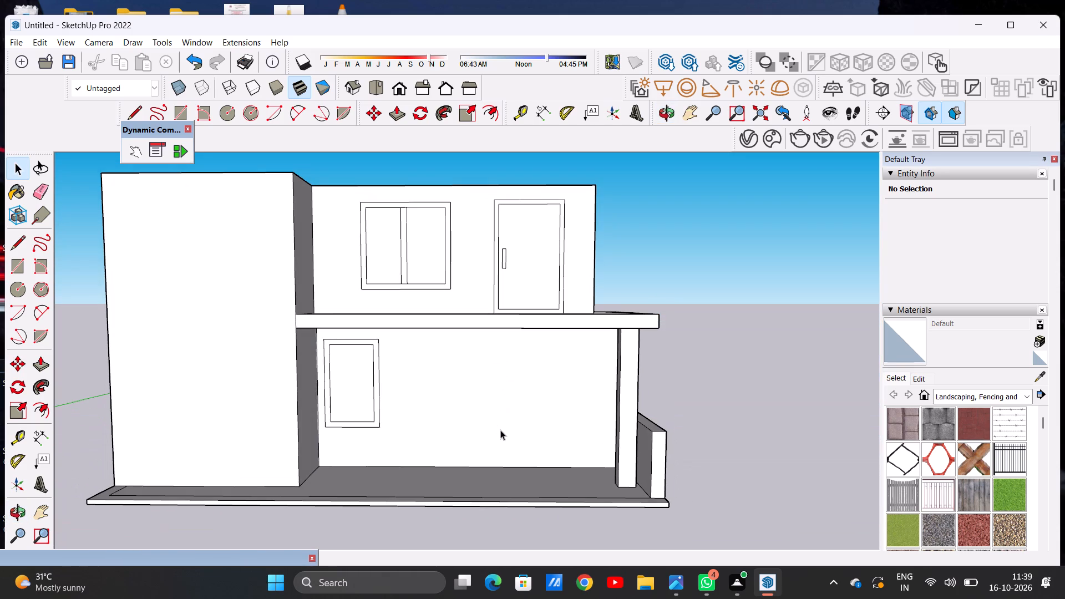
pyautogui.scroll(1, 536, 328)
# Push/Pull the underside of the first-floor slab downward, roughly doubling the slab's thickness above the porch.
pyautogui.moveTo(574, 365); pyautogui.dragTo(580, 283, button='middle')
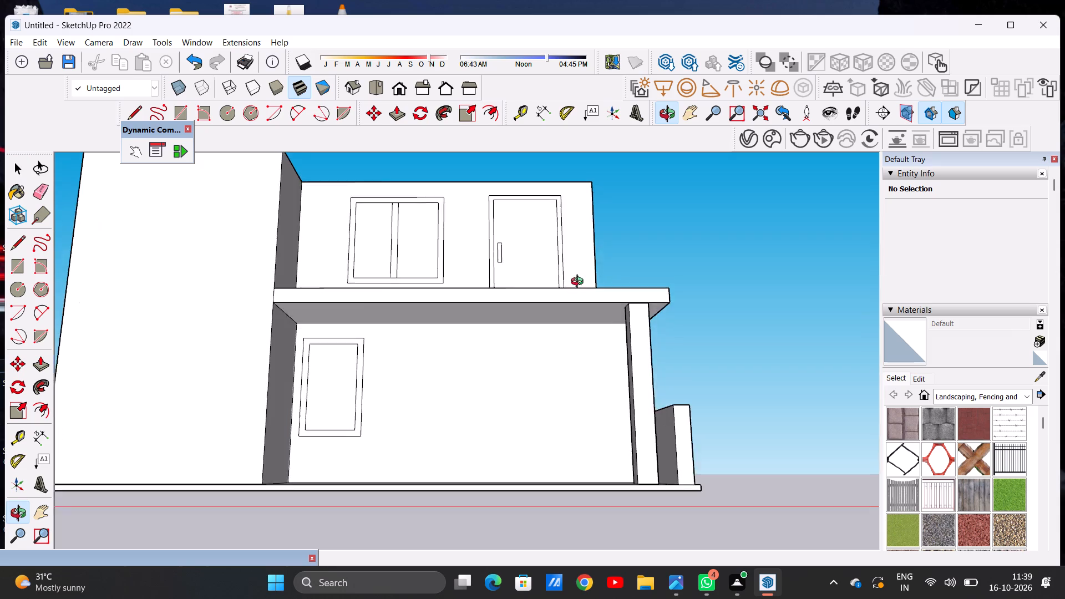
pyautogui.moveTo(580, 283); pyautogui.dragTo(581, 284, button='middle')
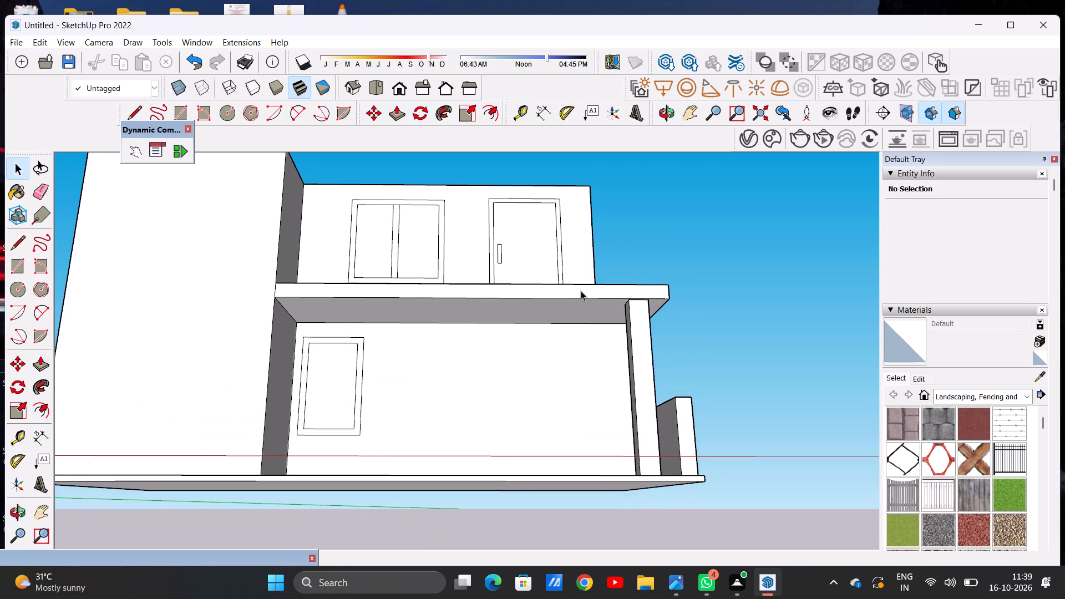
pyautogui.scroll(4, 649, 308)
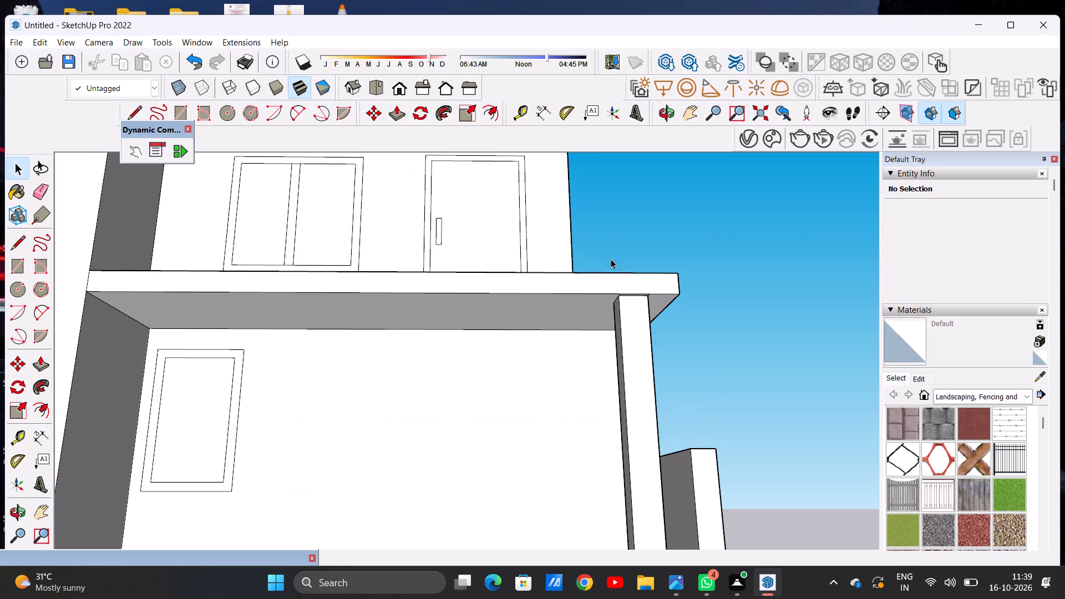
pyautogui.moveTo(620, 393); pyautogui.dragTo(611, 366, button='middle')
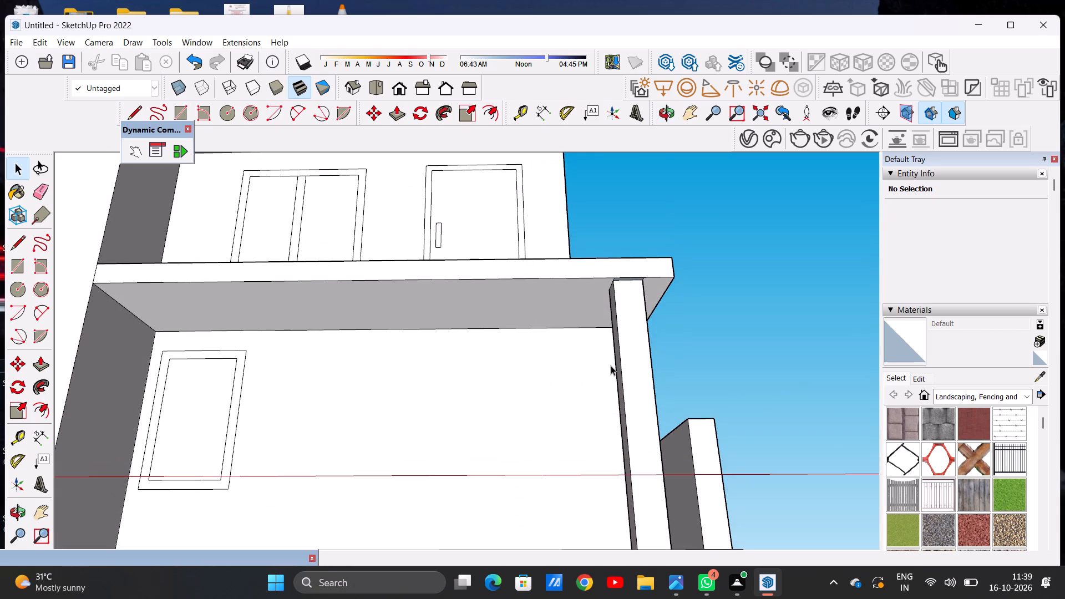
pyautogui.press('p')
pyautogui.scroll(1, 585, 282)
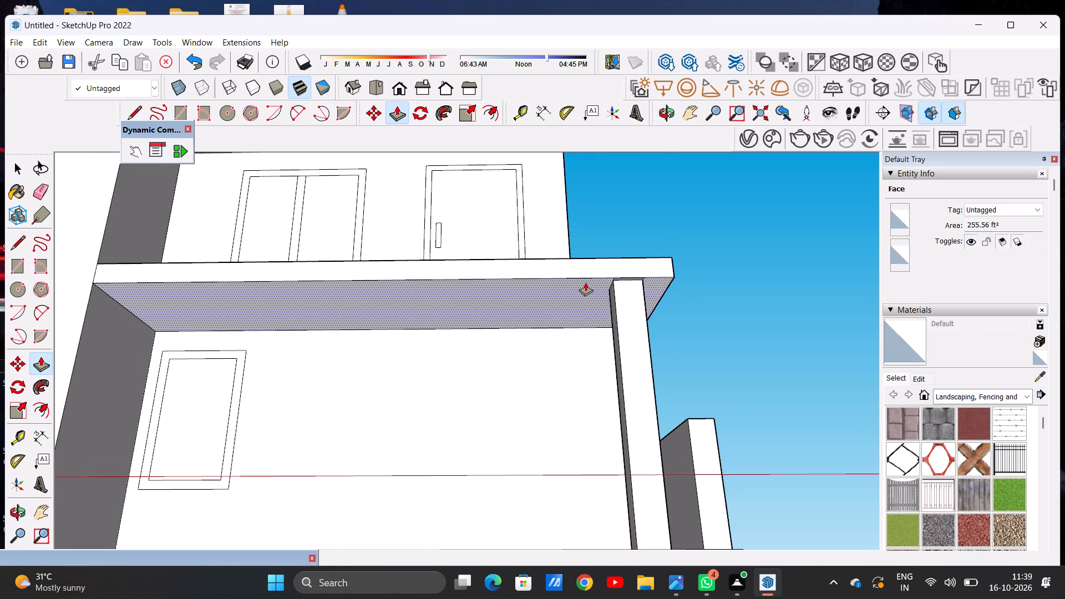
pyautogui.click(585, 282)
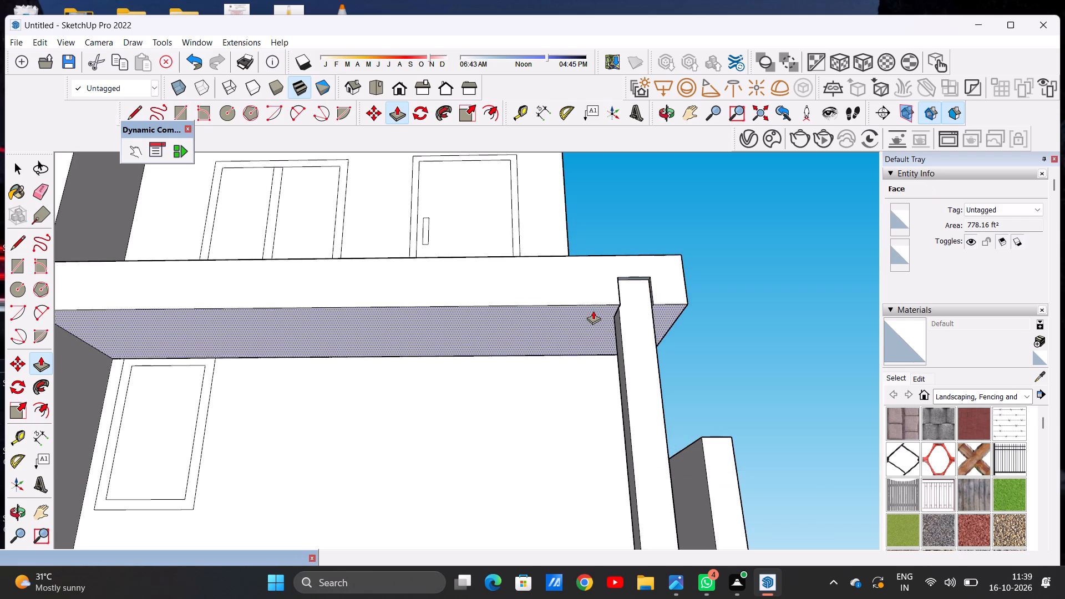
pyautogui.click(594, 301)
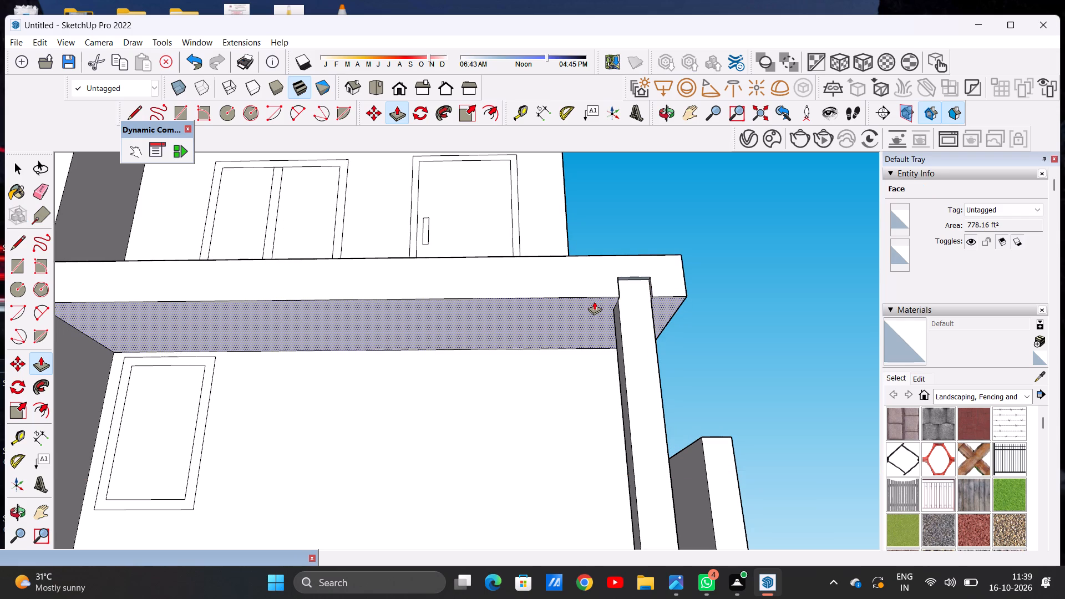
pyautogui.press('space')
pyautogui.scroll(-5, 592, 278)
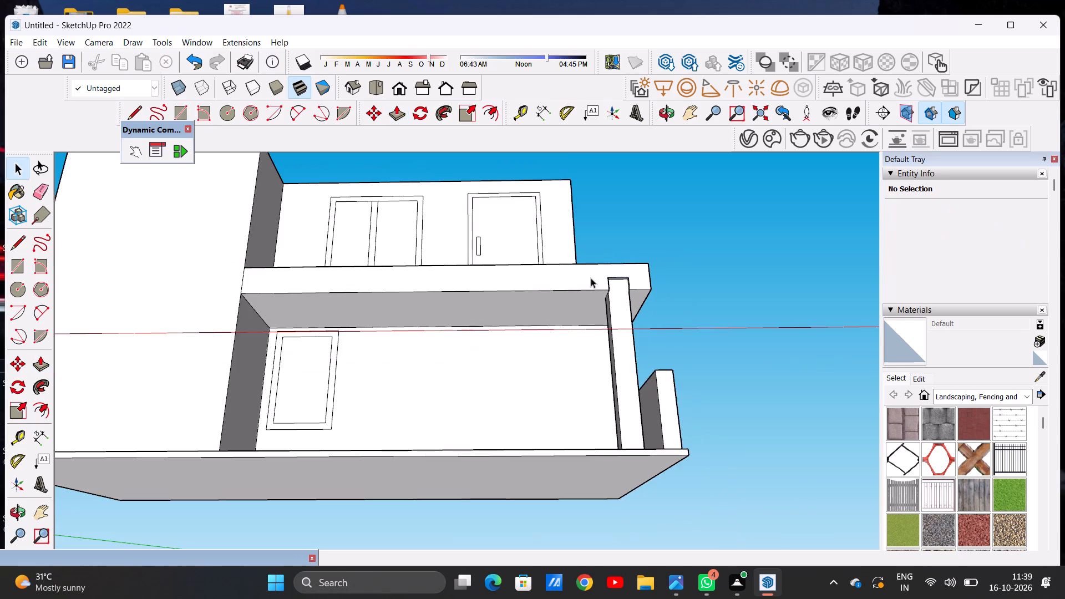
# Push/Pull the porch column's front face until it is flush with the front face of the first-floor slab.
pyautogui.moveTo(577, 324); pyautogui.dragTo(491, 470, button='middle')
pyautogui.scroll(10, 556, 361)
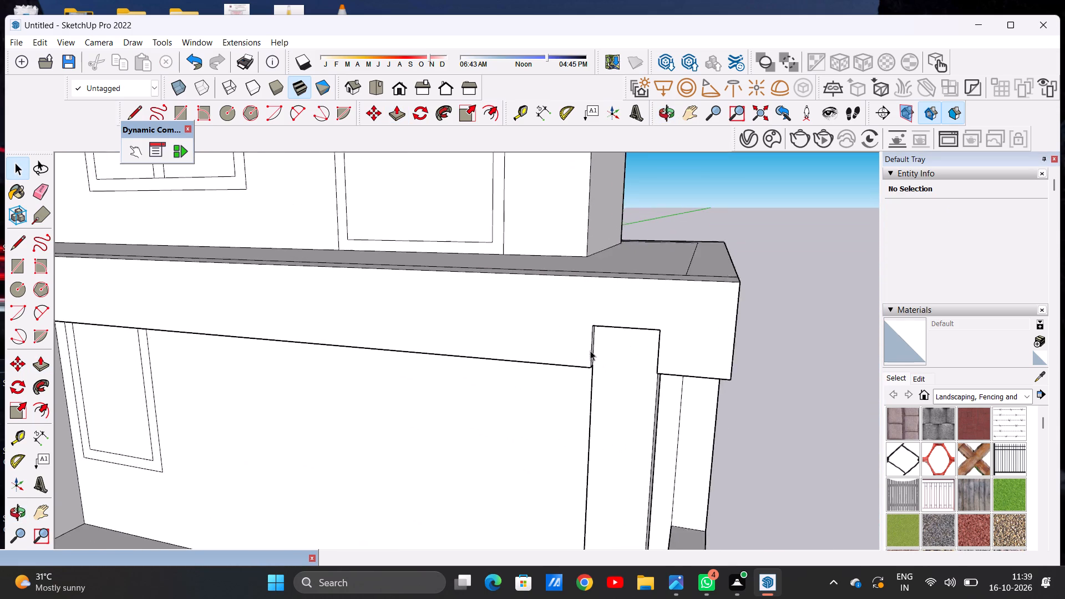
pyautogui.scroll(1, 590, 351)
pyautogui.moveTo(618, 347); pyautogui.dragTo(571, 358, button='middle')
pyautogui.scroll(1, 585, 362)
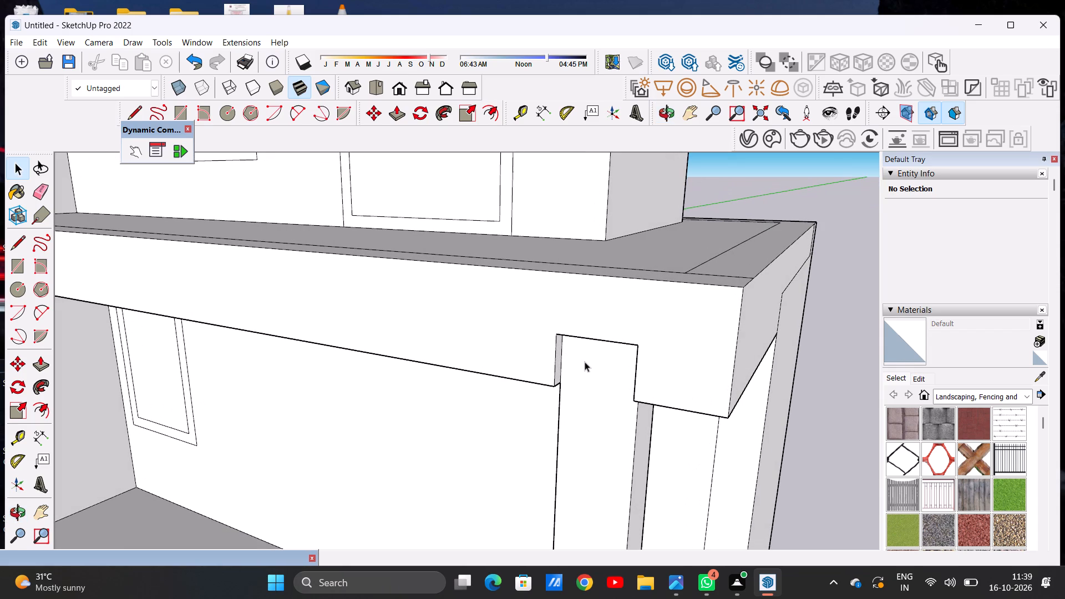
pyautogui.press('p')
pyautogui.scroll(2, 585, 361)
pyautogui.scroll(-1, 585, 361)
pyautogui.scroll(1, 585, 361)
pyautogui.click(585, 361)
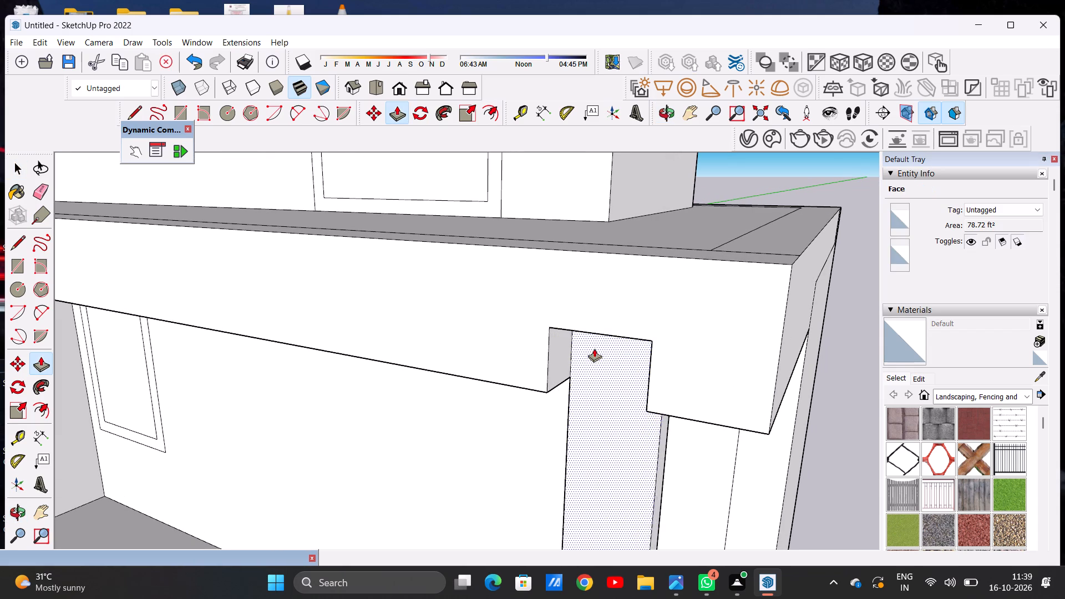
pyautogui.click(549, 328)
pyautogui.press('space')
# Erase the top and side edges of the column outline where it overlaps the first-floor slab's front face.
pyautogui.scroll(-13, 549, 382)
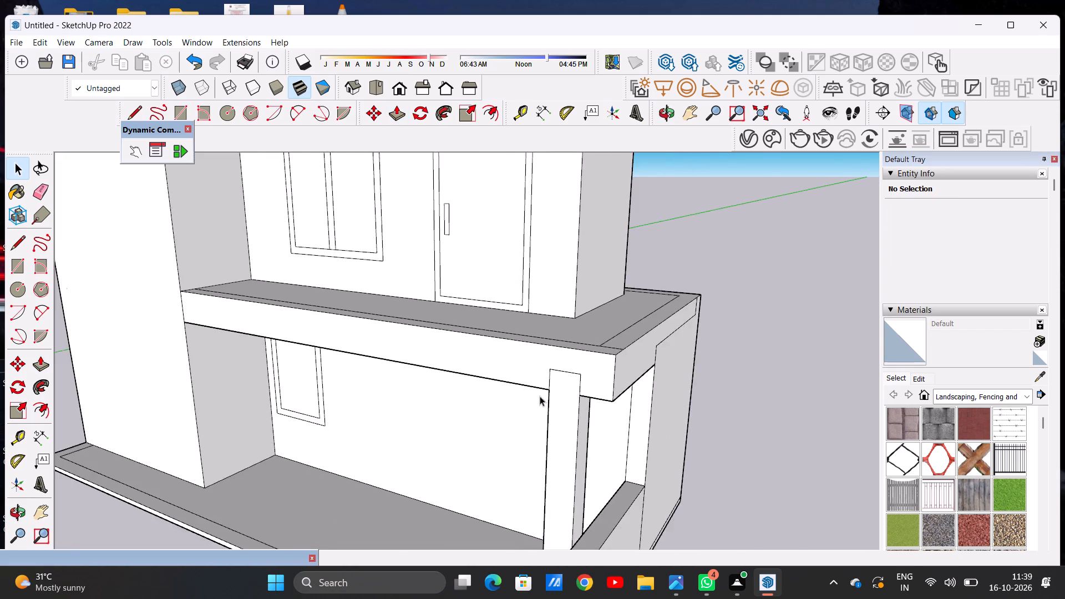
pyautogui.moveTo(539, 397); pyautogui.dragTo(597, 410, button='middle')
pyautogui.scroll(7, 628, 384)
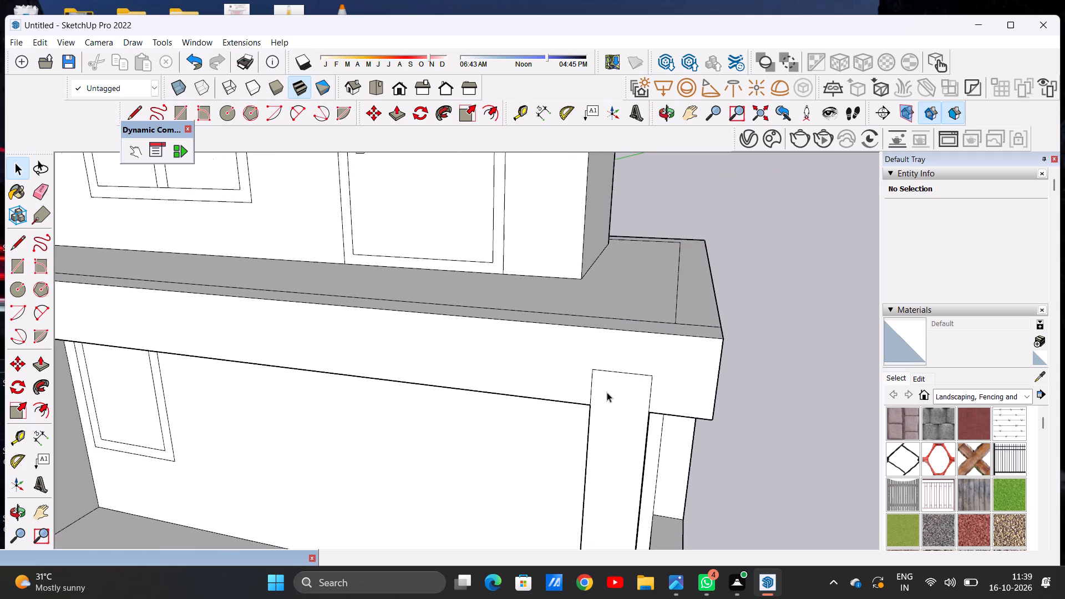
pyautogui.scroll(2, 607, 392)
pyautogui.press('e')
pyautogui.moveTo(580, 379); pyautogui.dragTo(622, 381)
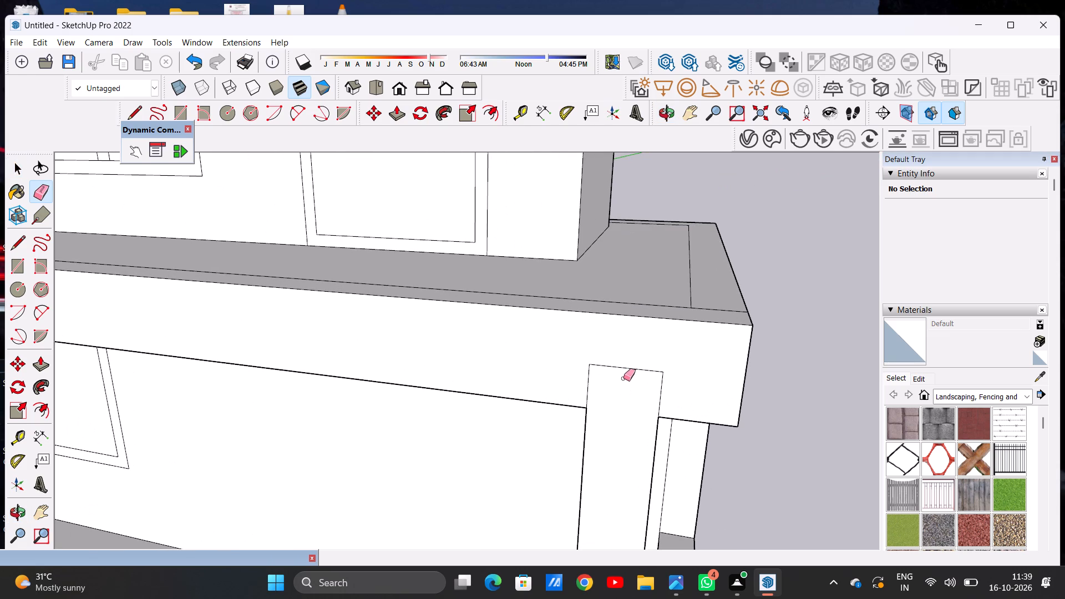
pyautogui.moveTo(628, 365); pyautogui.dragTo(628, 382)
pyautogui.moveTo(672, 382); pyautogui.dragTo(642, 387)
pyautogui.moveTo(630, 386); pyautogui.dragTo(574, 384)
pyautogui.moveTo(574, 384); pyautogui.dragTo(571, 384)
# Draw a line across the column's top along the slab's lower edge, separating the column face from the slab face.
pyautogui.press('l')
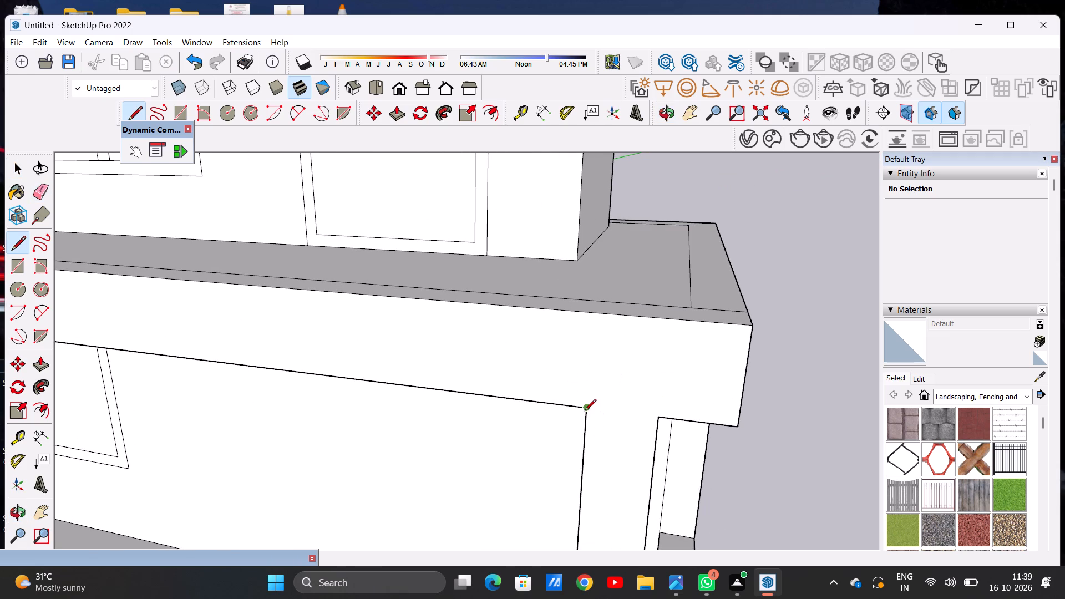
pyautogui.click(585, 412)
pyautogui.click(662, 420)
pyautogui.press('space')
# Examine the whole building from the front and above, checking the first-floor slab, its border strip and the column.
pyautogui.scroll(-17, 531, 434)
pyautogui.moveTo(514, 420); pyautogui.dragTo(562, 417, button='middle')
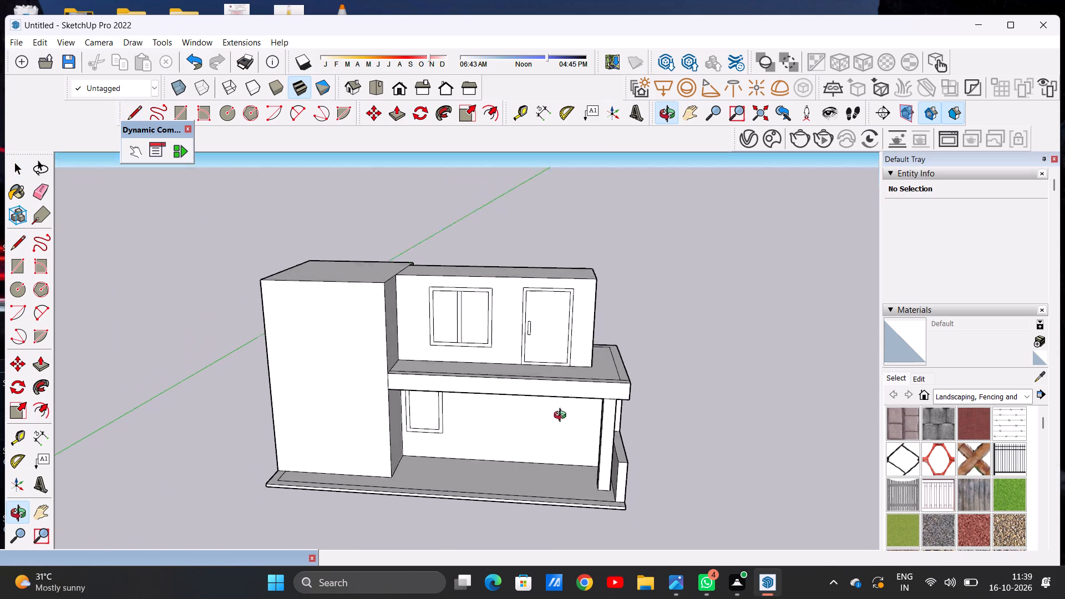
pyautogui.moveTo(562, 417); pyautogui.dragTo(566, 426, button='middle')
pyautogui.scroll(3, 635, 364)
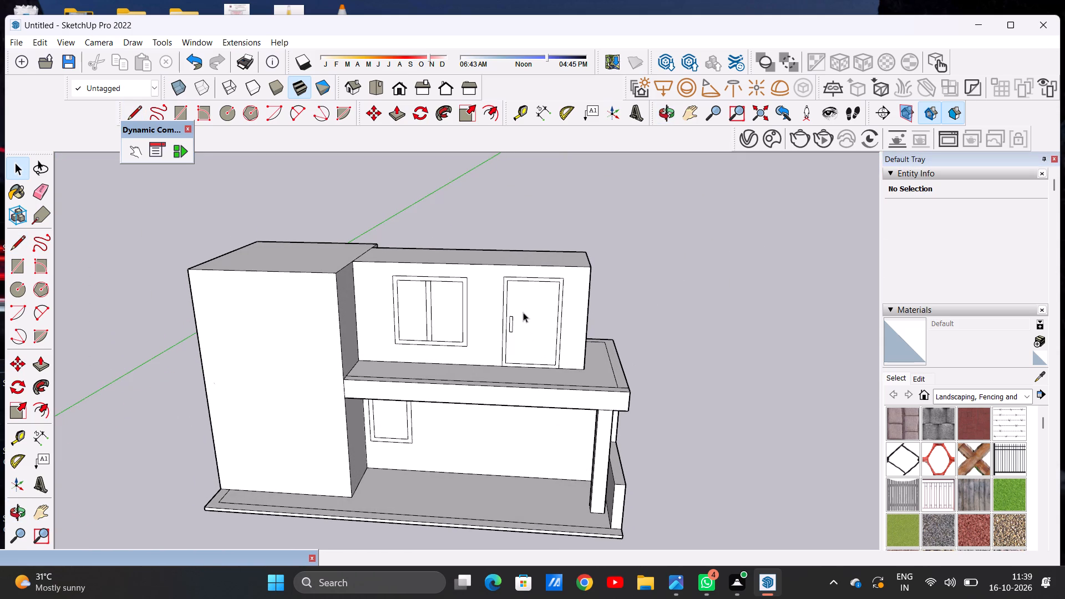
pyautogui.scroll(-3, 534, 317)
pyautogui.moveTo(566, 363); pyautogui.dragTo(583, 468, button='middle')
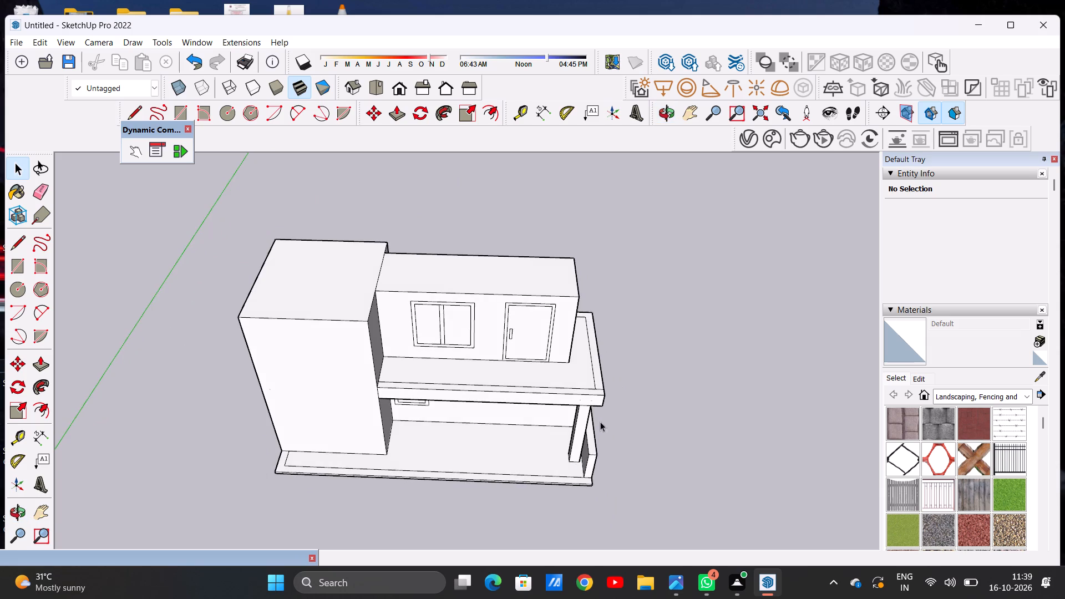
pyautogui.scroll(7, 601, 411)
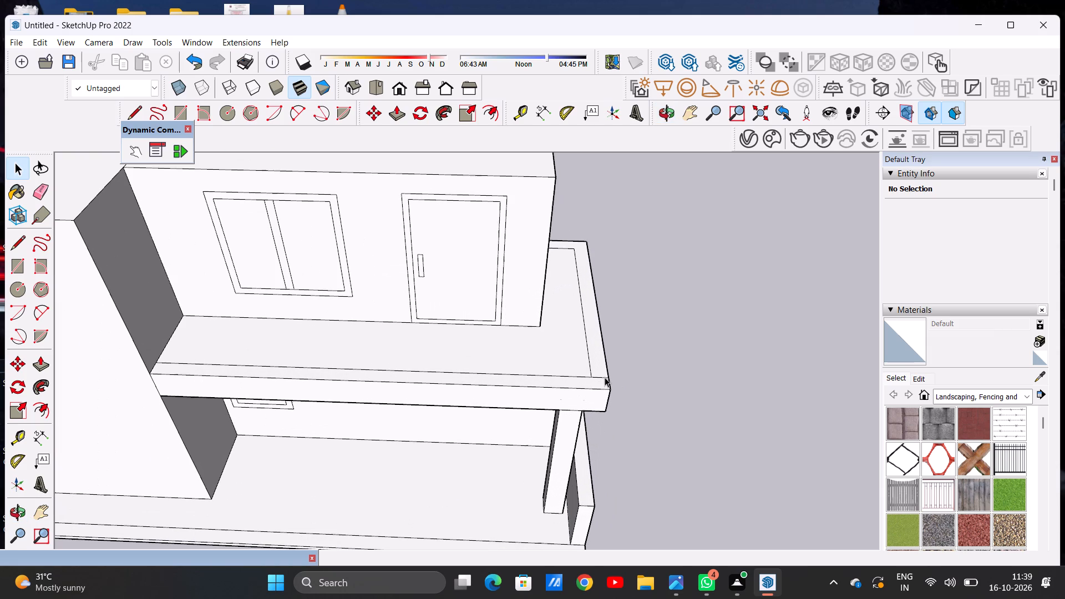
pyautogui.scroll(-6, 561, 384)
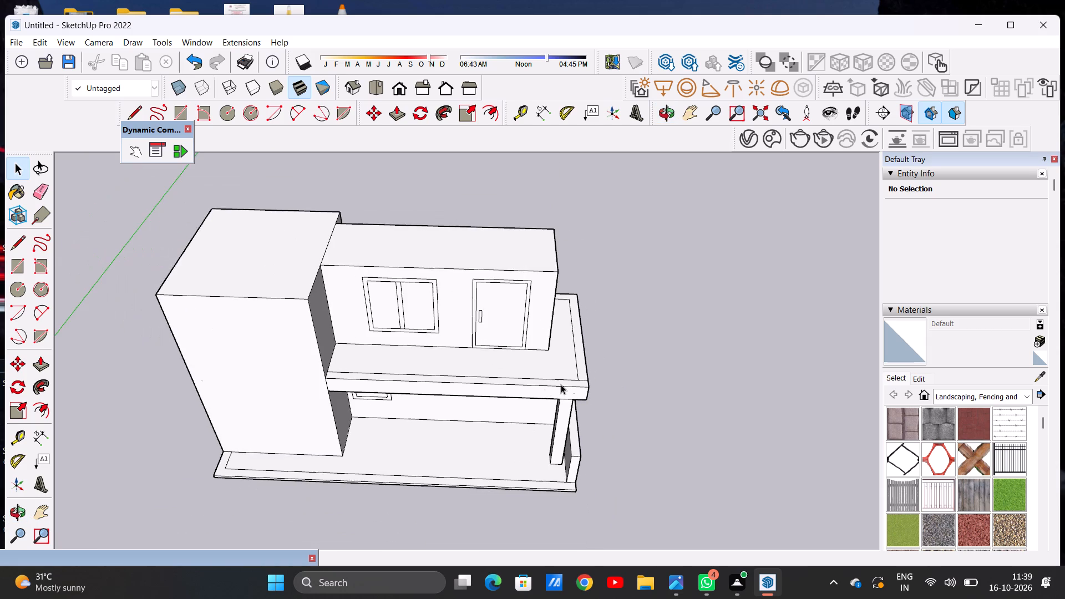
pyautogui.moveTo(521, 397); pyautogui.dragTo(532, 293, button='middle')
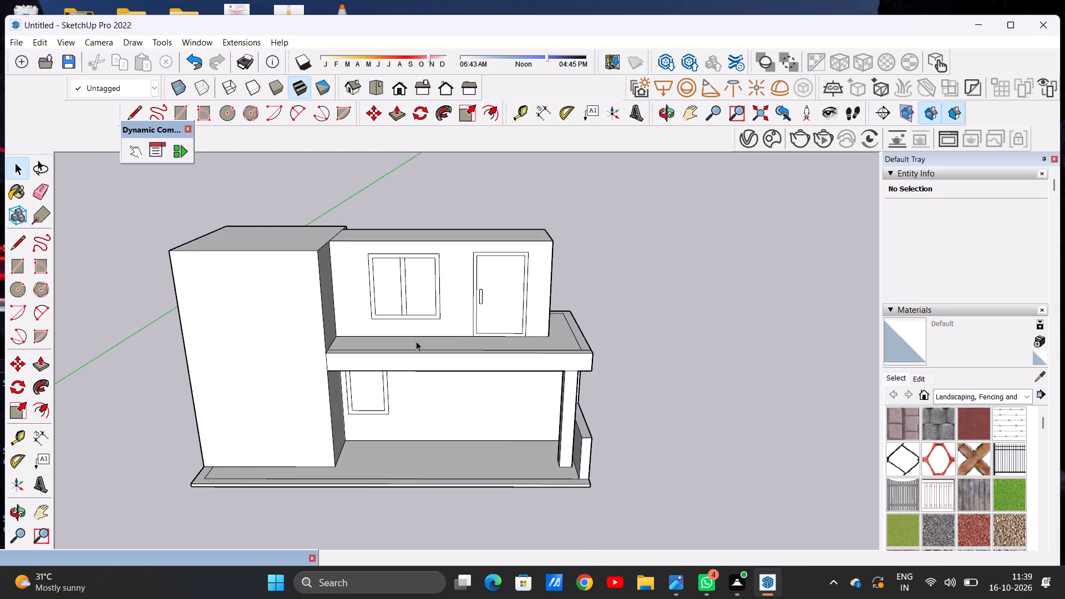
# Draw a short line across the first-floor slab's front border strip, close to the tall block, marking off an end rectangle.
pyautogui.scroll(-1, 416, 341)
pyautogui.moveTo(401, 331); pyautogui.dragTo(407, 459, button='middle')
pyautogui.scroll(6, 356, 373)
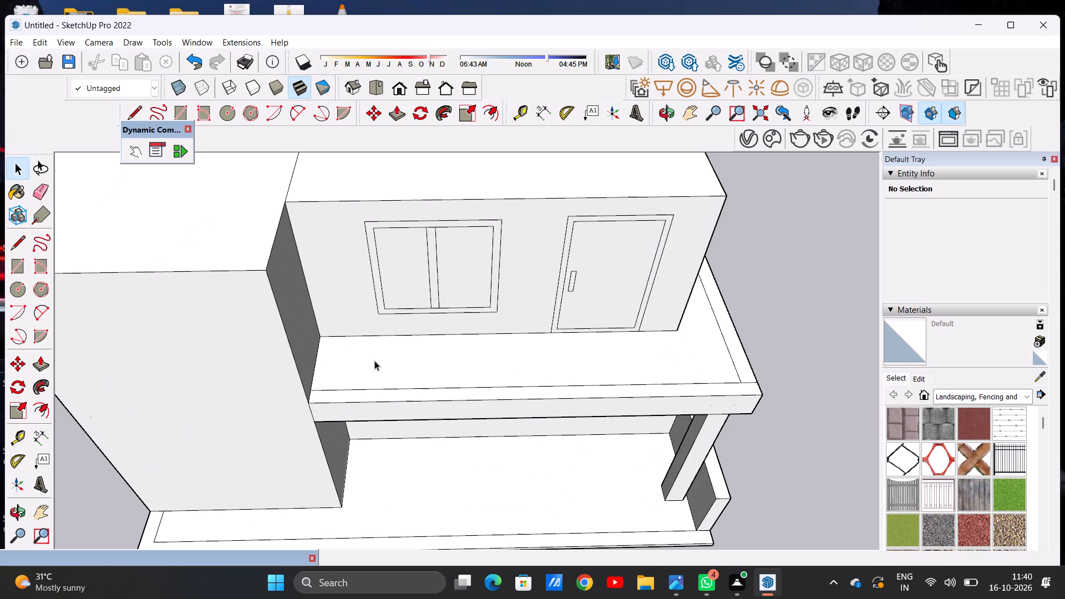
pyautogui.scroll(2, 363, 380)
pyautogui.moveTo(339, 379); pyautogui.dragTo(337, 469, button='middle')
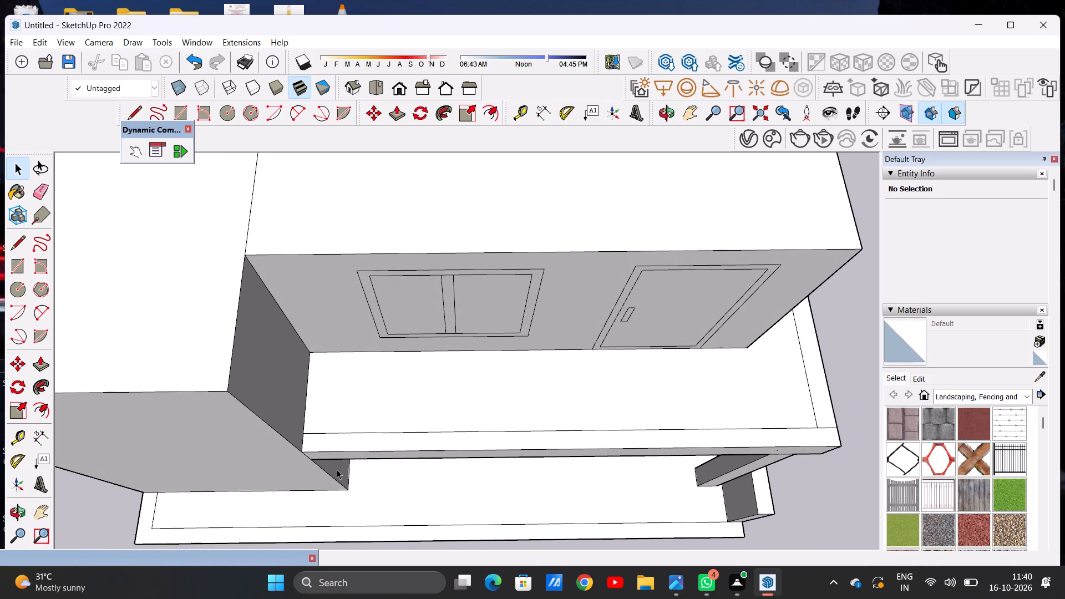
pyautogui.press('l')
pyautogui.scroll(10, 339, 430)
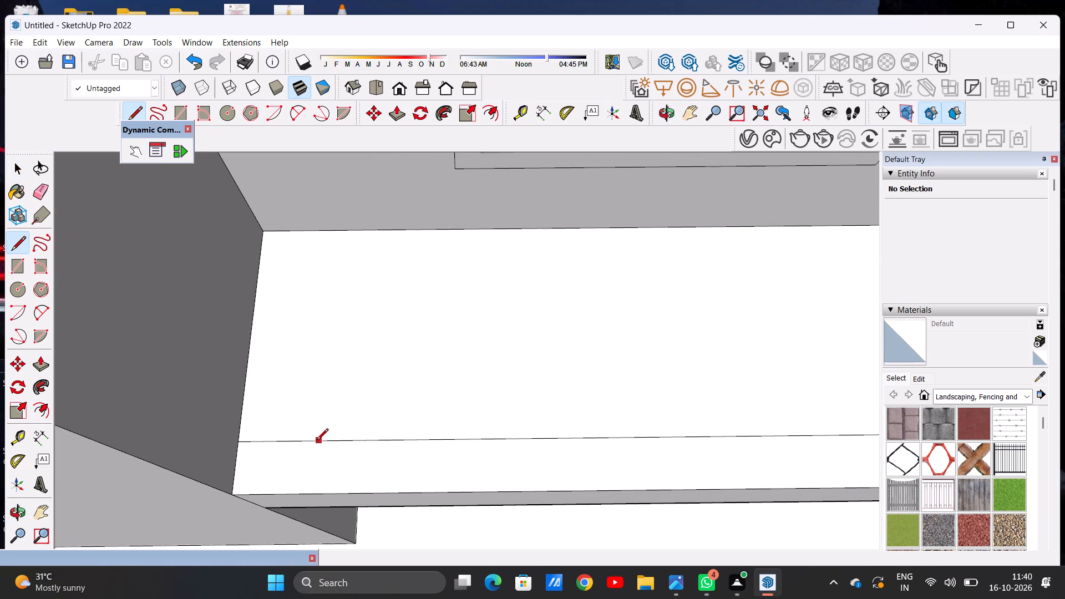
pyautogui.click(318, 440)
pyautogui.click(312, 495)
pyautogui.press('space')
pyautogui.scroll(-8, 394, 436)
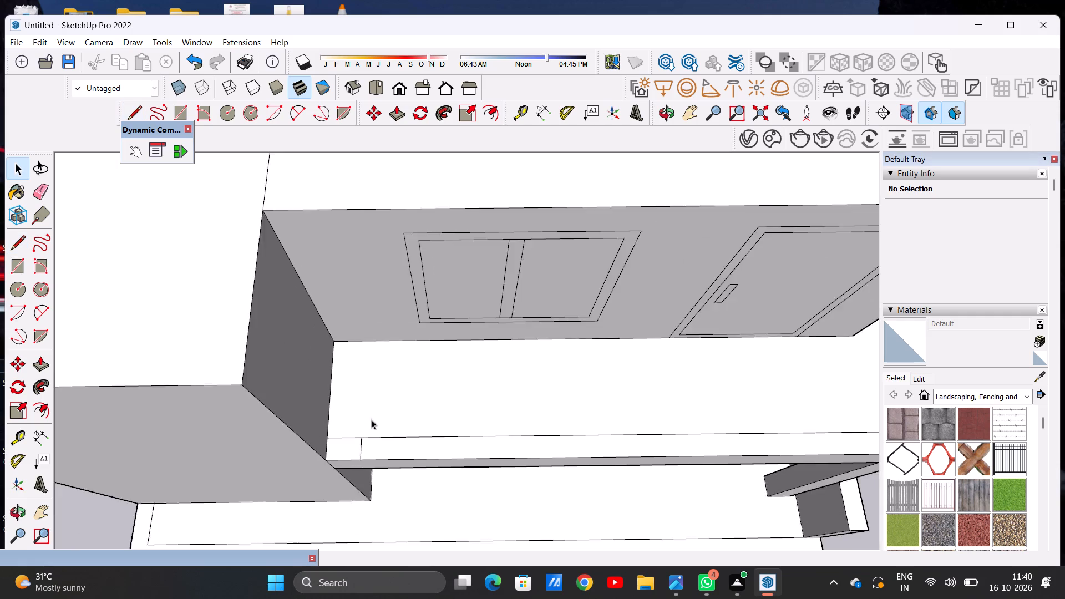
pyautogui.scroll(-7, 371, 419)
# Draw a short line across the front border strip near the slab's outer corner, just before the side strip begins.
pyautogui.moveTo(536, 472); pyautogui.dragTo(523, 407, button='middle')
pyautogui.scroll(-4, 374, 415)
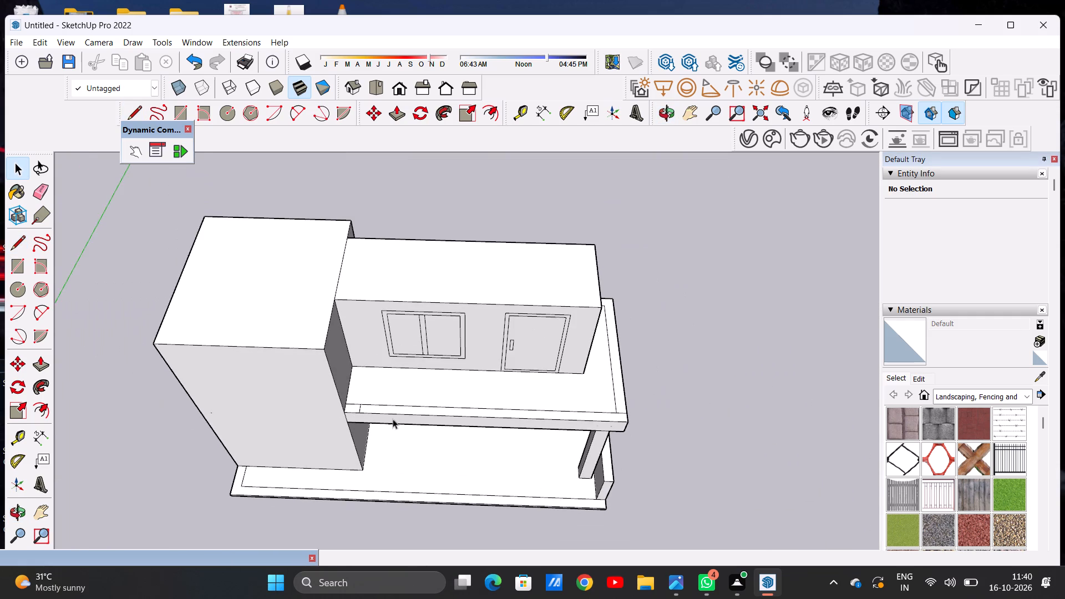
pyautogui.scroll(2, 630, 422)
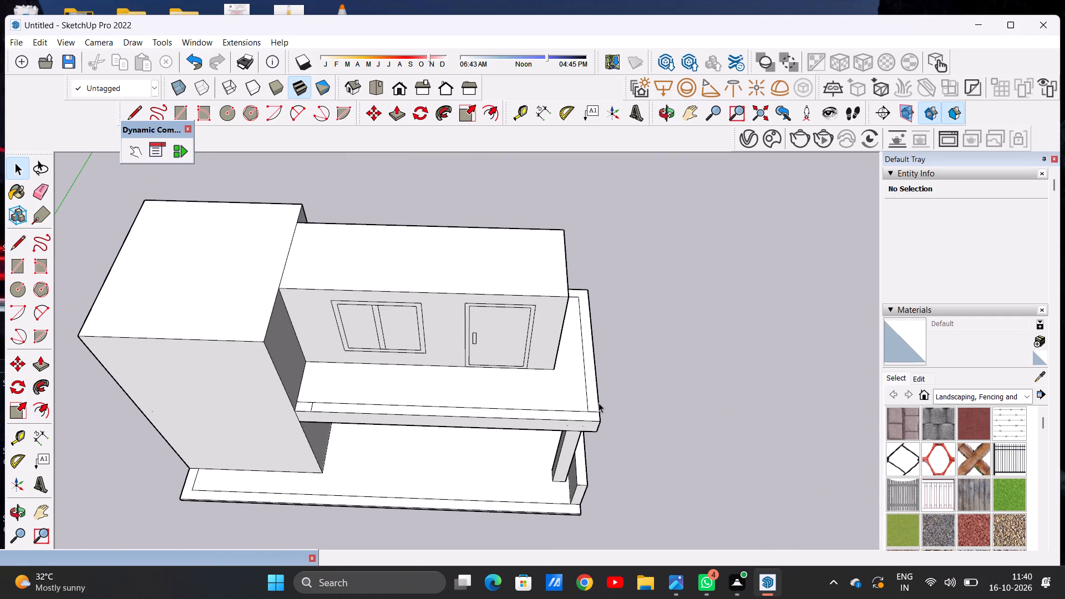
pyautogui.moveTo(601, 419); pyautogui.dragTo(606, 488, button='middle')
pyautogui.scroll(1, 529, 440)
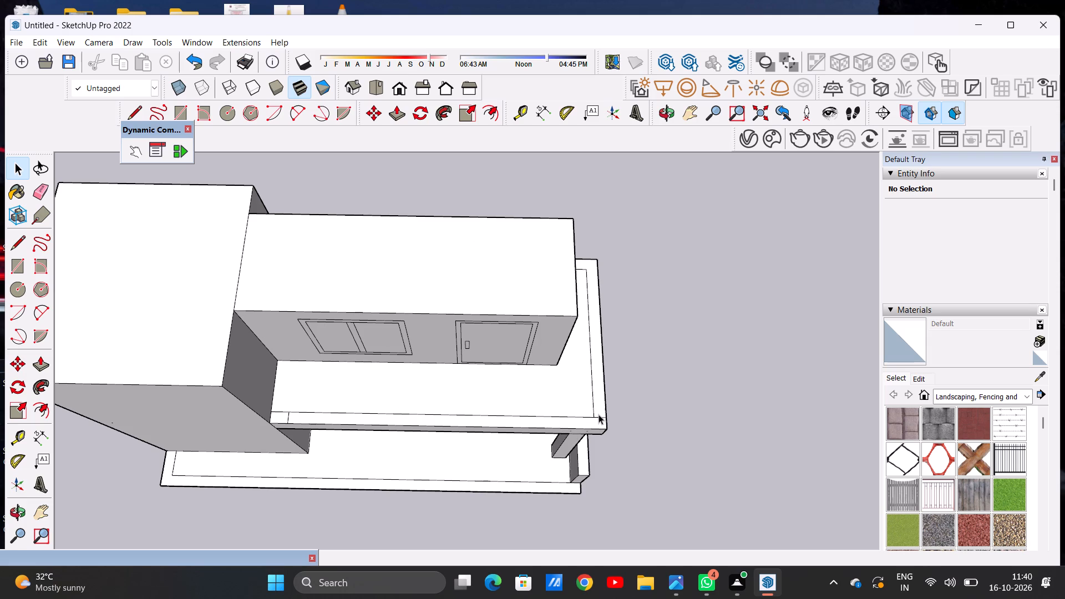
pyautogui.scroll(5, 599, 414)
pyautogui.scroll(-4, 599, 405)
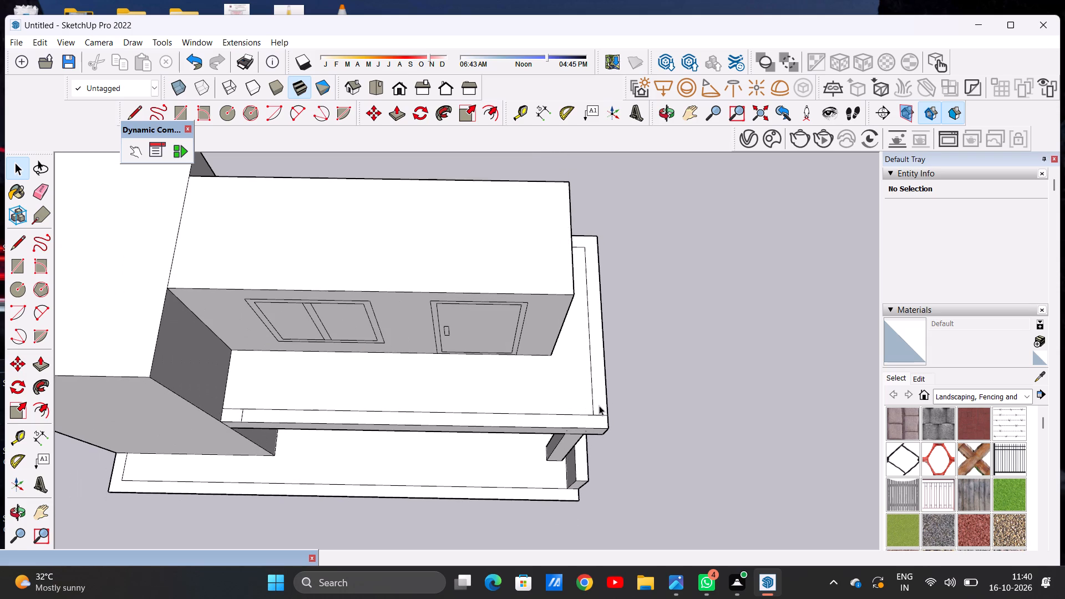
pyautogui.scroll(4, 580, 432)
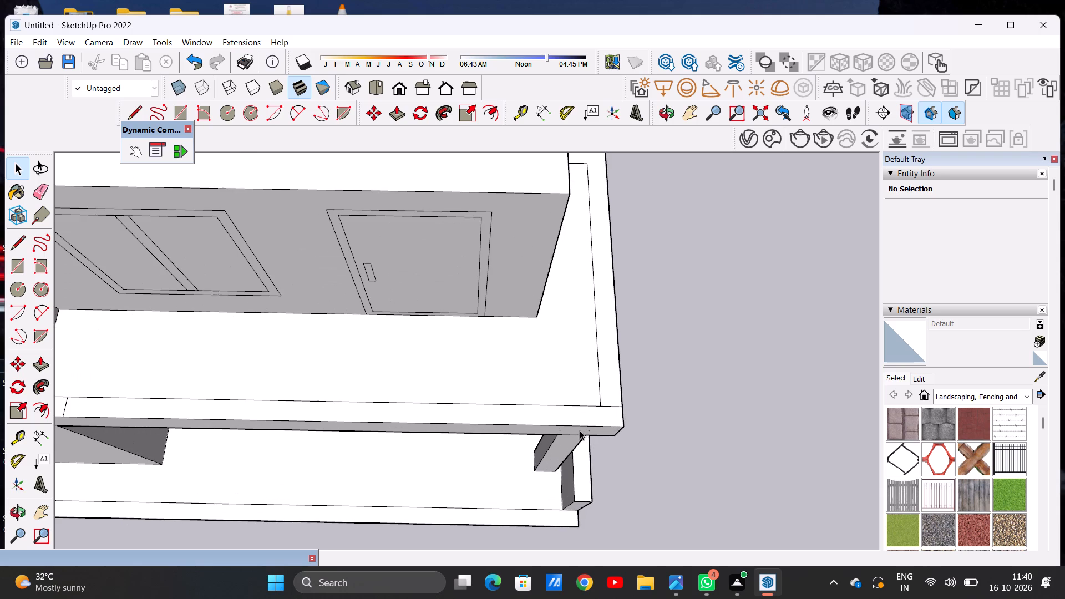
pyautogui.press('l')
pyautogui.scroll(6, 602, 398)
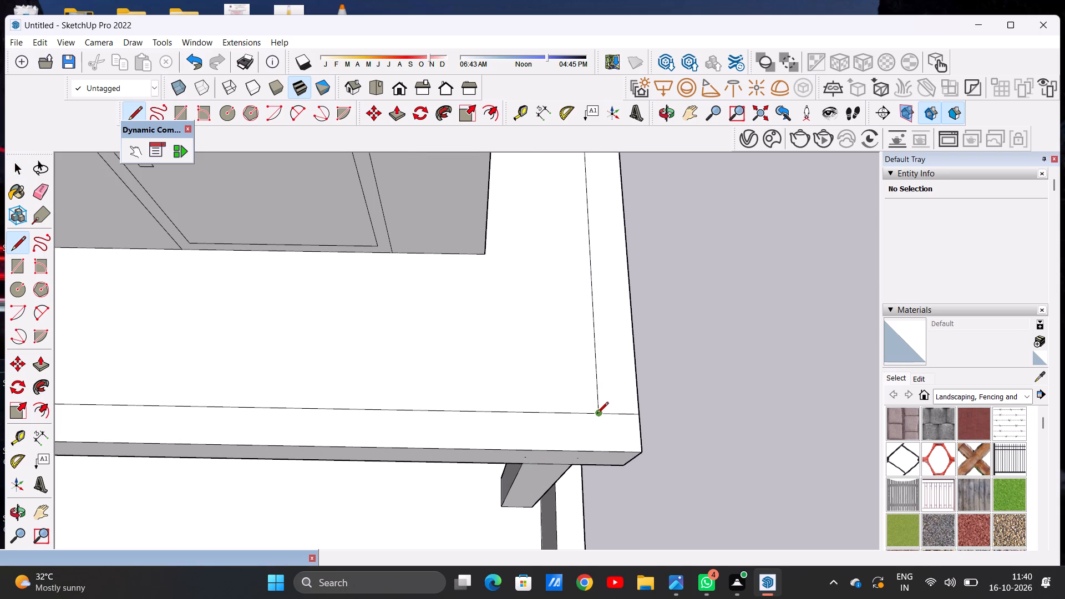
pyautogui.click(578, 416)
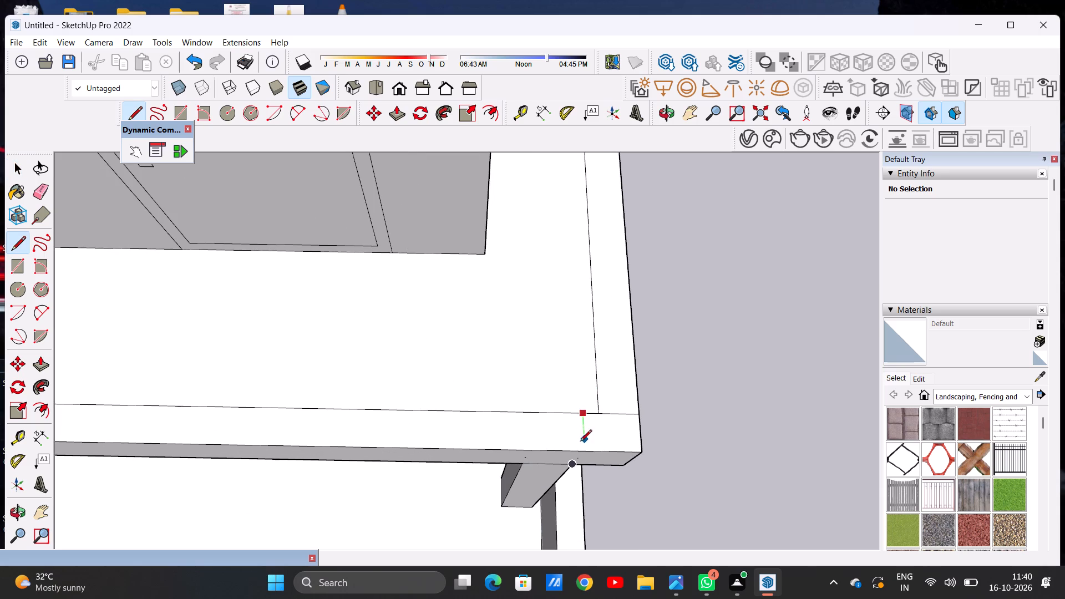
pyautogui.click(582, 450)
pyautogui.press('space')
pyautogui.scroll(-9, 592, 413)
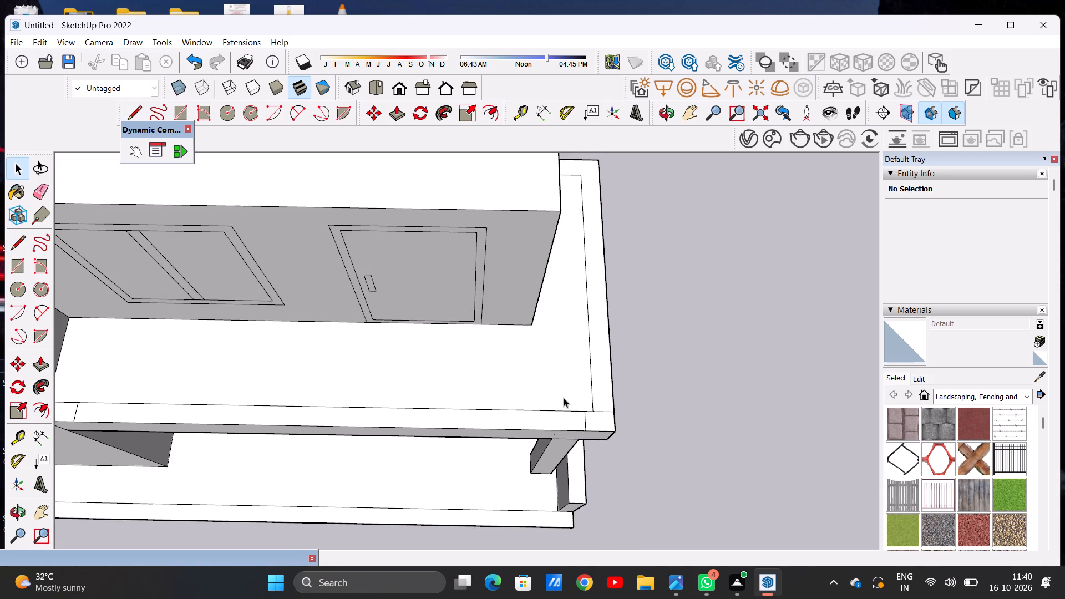
# Push/Pull the long front border strip between the two short lines upward into a low parapet wall.
pyautogui.scroll(-2, 570, 400)
pyautogui.scroll(4, 553, 418)
pyautogui.press('p')
pyautogui.scroll(5, 563, 417)
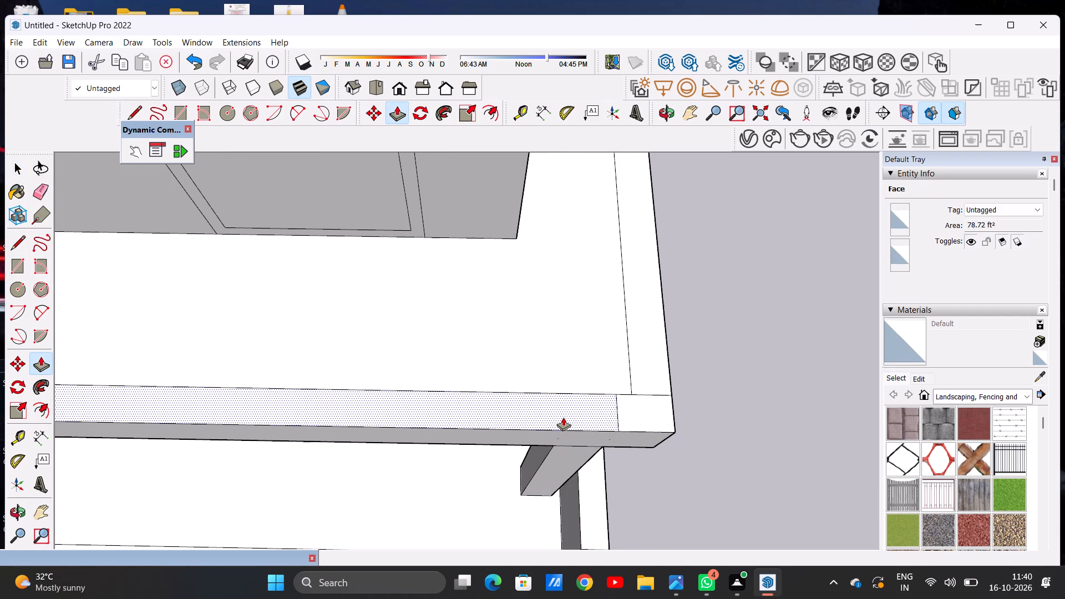
pyautogui.click(563, 417)
pyautogui.moveTo(581, 395); pyautogui.dragTo(600, 363, button='middle')
pyautogui.scroll(-11, 590, 374)
pyautogui.moveTo(592, 389); pyautogui.dragTo(600, 297, button='middle')
pyautogui.scroll(5, 601, 297)
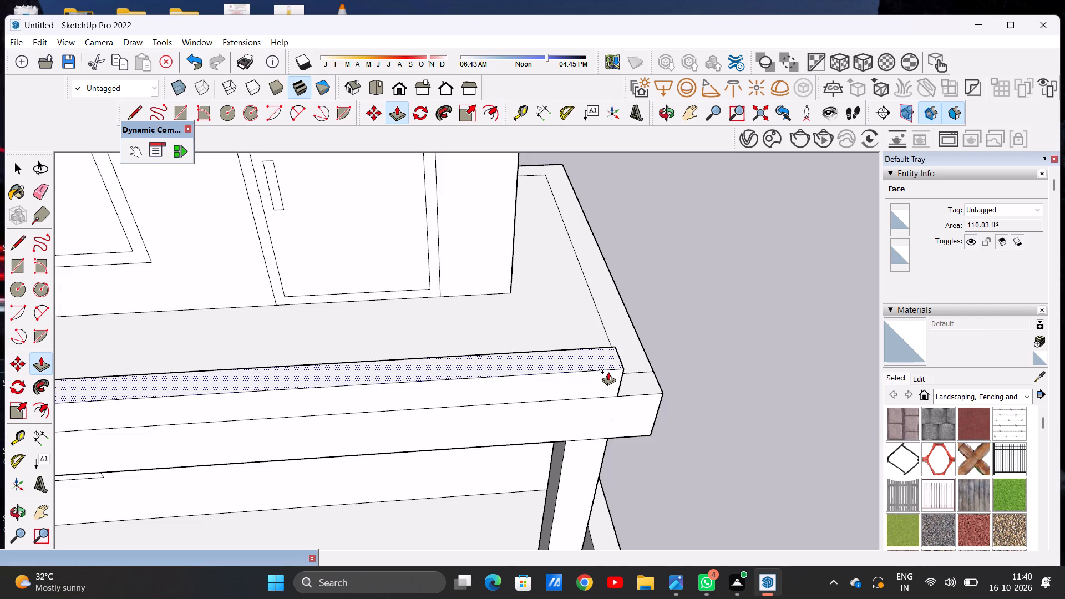
pyautogui.click(608, 373)
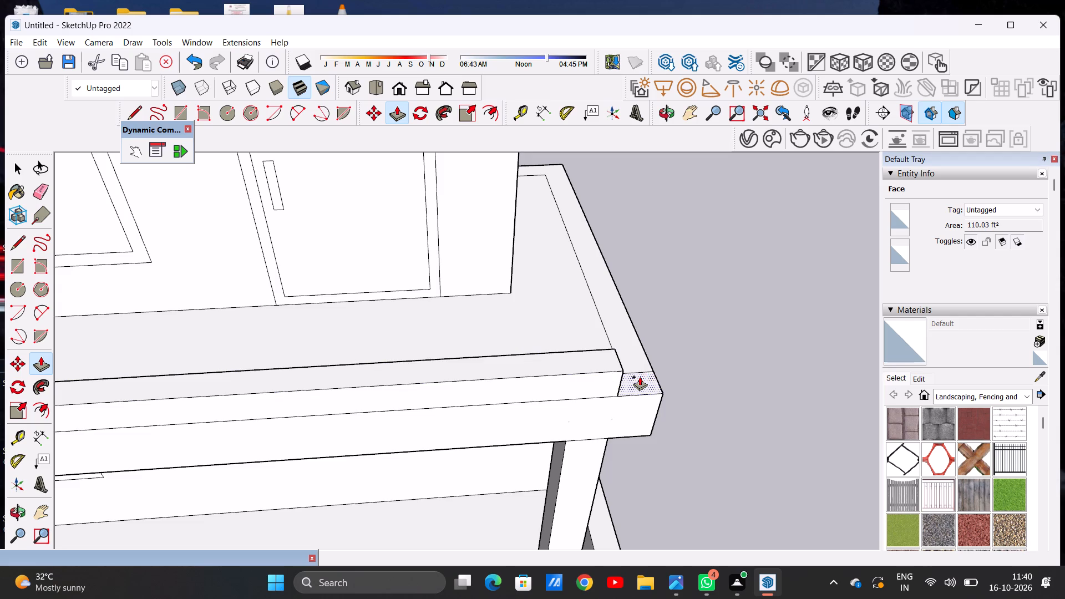
# Push/Pull the outer corner rectangle of the slab border upward to the tall block's roof level, forming a column.
pyautogui.click(640, 377)
pyautogui.scroll(-17, 646, 311)
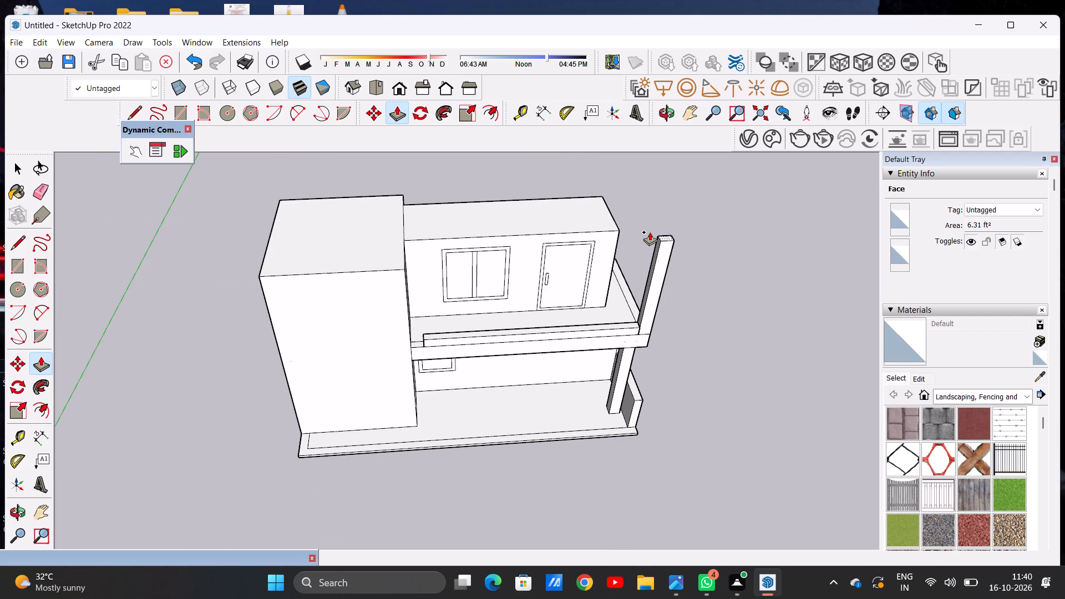
pyautogui.click(404, 271)
# Push/Pull the border rectangle beside the tall block upward to that block's roof level, forming a second column.
pyautogui.scroll(17, 437, 330)
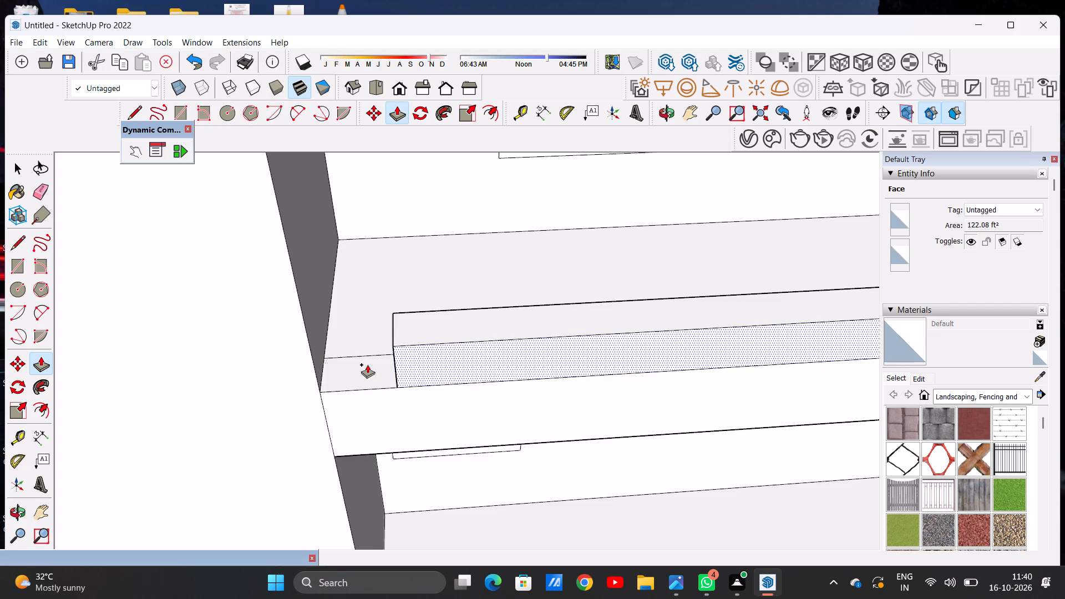
pyautogui.click(367, 364)
pyautogui.scroll(-18, 373, 275)
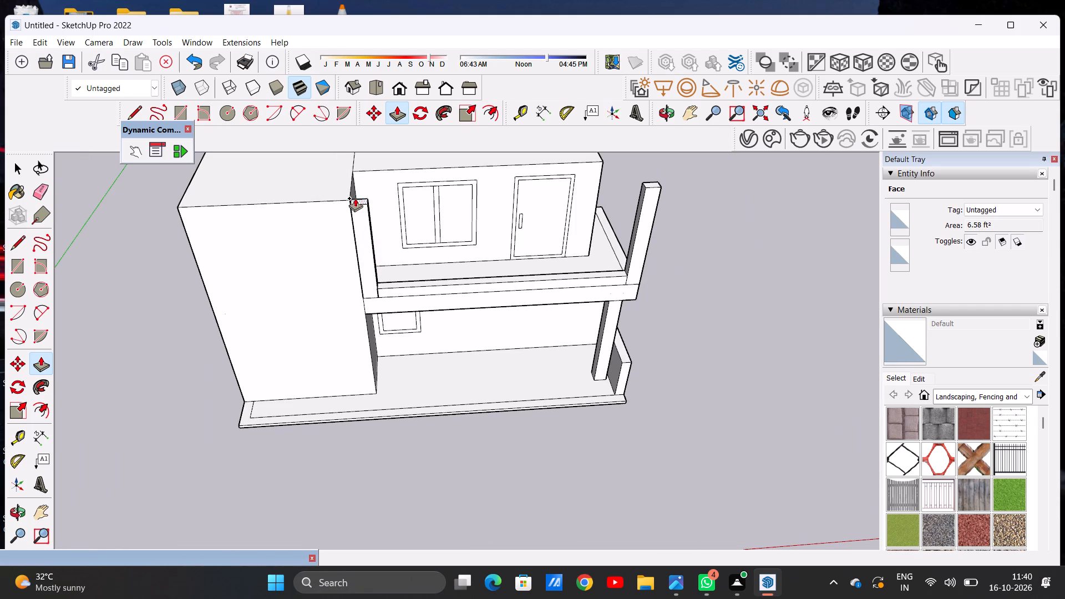
pyautogui.click(342, 201)
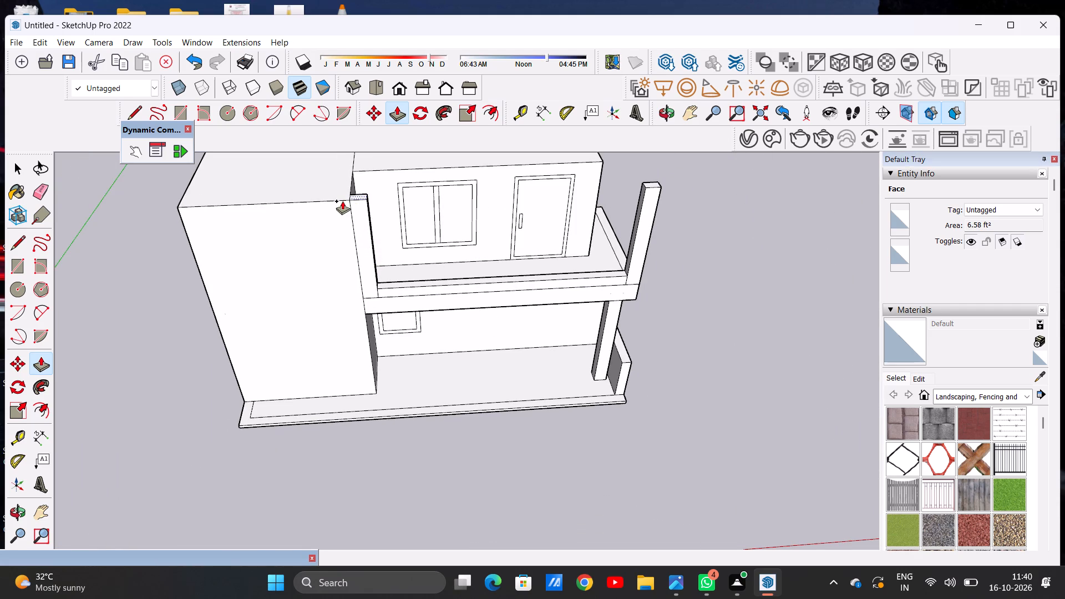
# Examine the new columns and balcony parapet from the front, the side and above.
pyautogui.press('space')
pyautogui.scroll(-1, 469, 257)
pyautogui.scroll(1, 469, 258)
pyautogui.scroll(-7, 469, 259)
pyautogui.moveTo(480, 288); pyautogui.dragTo(418, 154, button='middle')
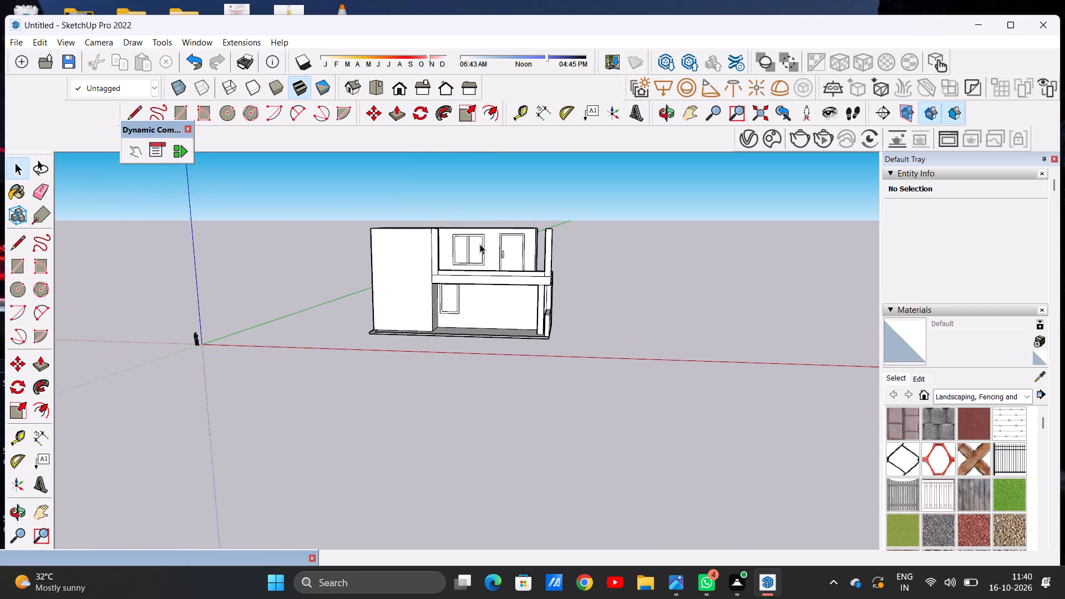
pyautogui.scroll(7, 514, 244)
pyautogui.moveTo(542, 288); pyautogui.dragTo(422, 294, button='middle')
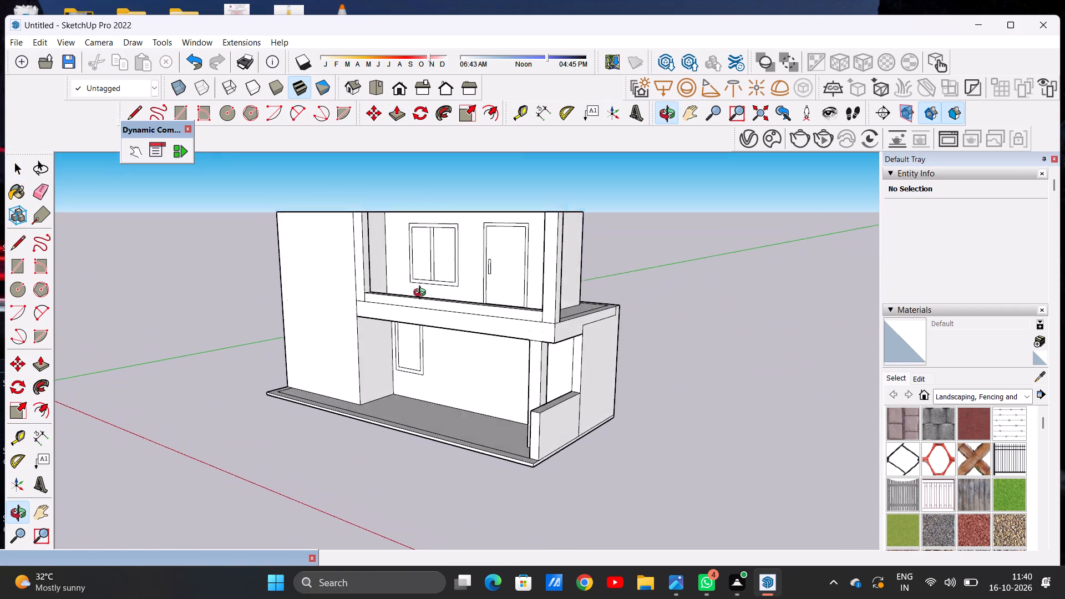
pyautogui.moveTo(422, 294); pyautogui.dragTo(425, 305, button='middle')
pyautogui.scroll(7, 445, 283)
pyautogui.moveTo(497, 267); pyautogui.dragTo(497, 269, button='middle')
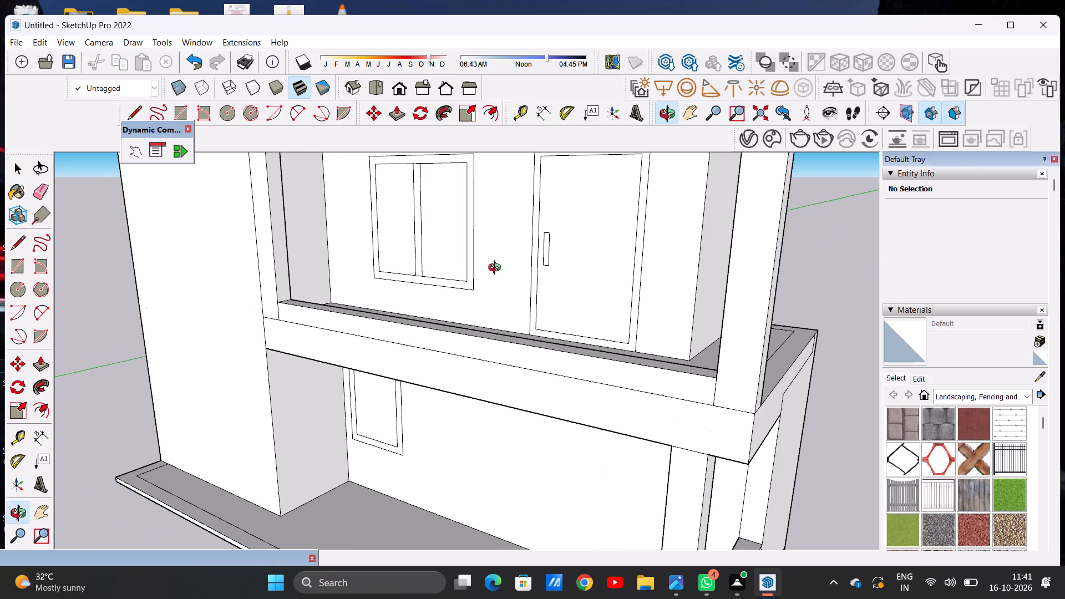
pyautogui.moveTo(497, 269); pyautogui.dragTo(463, 312, button='middle')
pyautogui.scroll(-7, 475, 312)
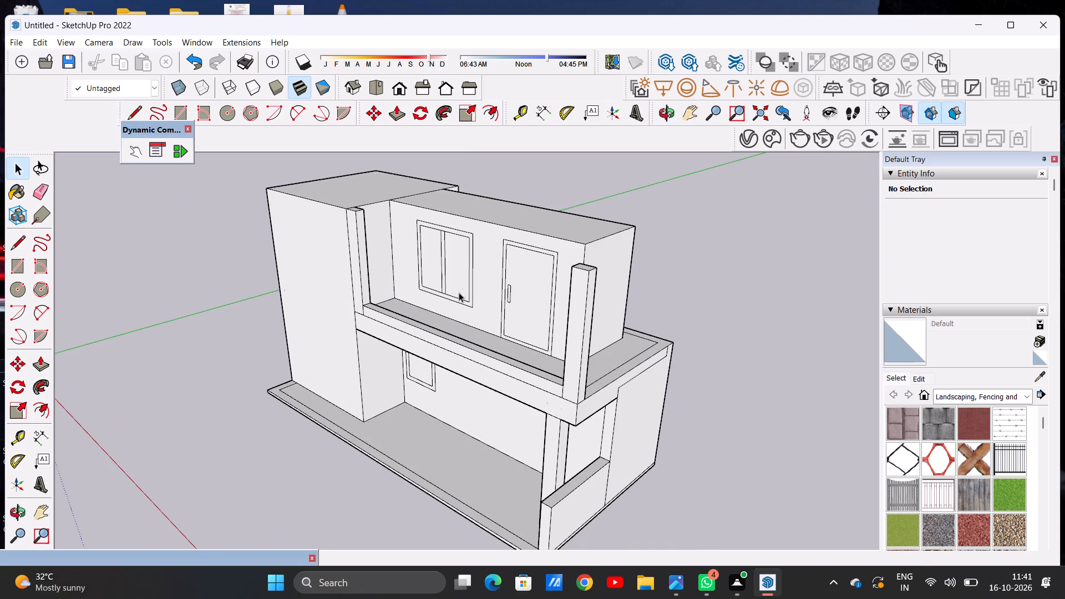
pyautogui.scroll(-5, 465, 311)
pyautogui.moveTo(459, 317); pyautogui.dragTo(571, 336, button='middle')
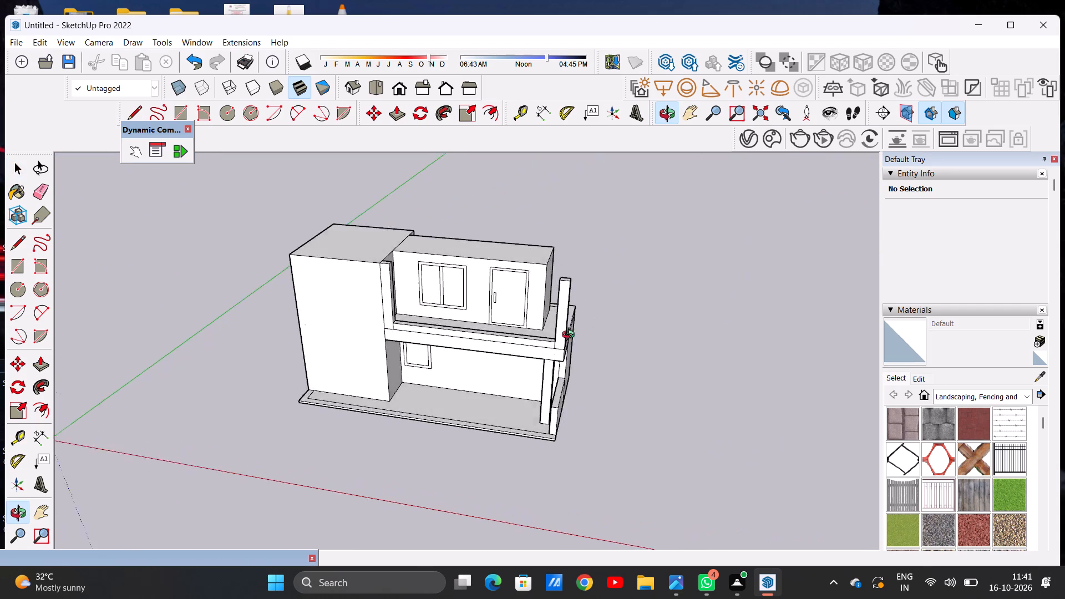
pyautogui.moveTo(571, 336); pyautogui.dragTo(445, 371, button='middle')
pyautogui.scroll(-5, 490, 302)
pyautogui.scroll(6, 577, 368)
# Push/Pull the remaining side and rear border strip of the first-floor slab upward into a parapet wall taller than the front one.
pyautogui.moveTo(532, 314); pyautogui.dragTo(499, 417, button='middle')
pyautogui.scroll(6, 487, 366)
pyautogui.moveTo(493, 387); pyautogui.dragTo(503, 327, button='middle')
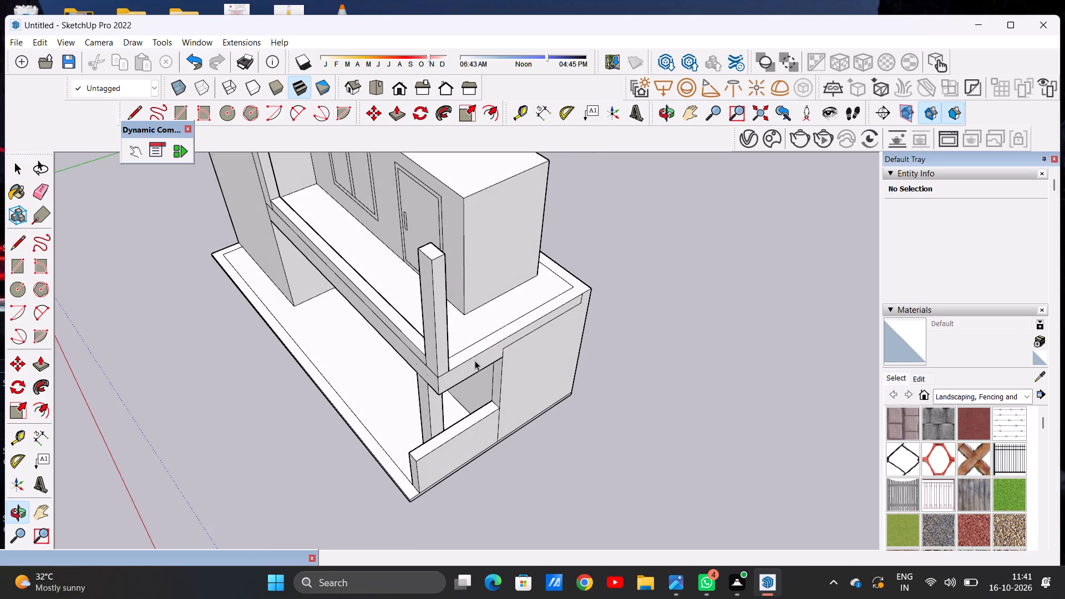
pyautogui.scroll(6, 470, 354)
pyautogui.press('p')
pyautogui.scroll(7, 467, 343)
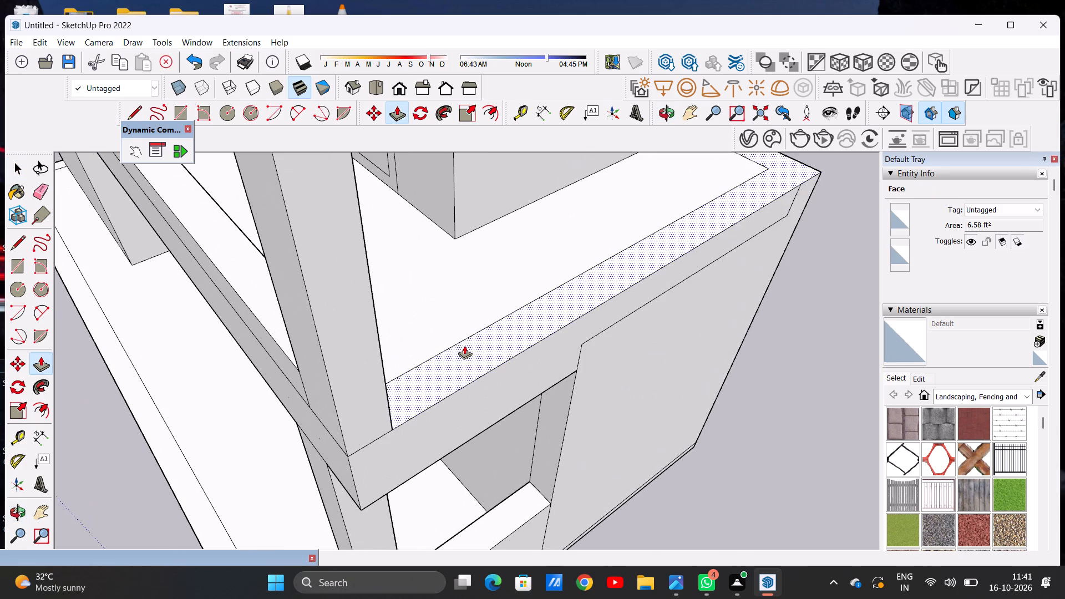
pyautogui.click(464, 346)
pyautogui.scroll(-13, 472, 287)
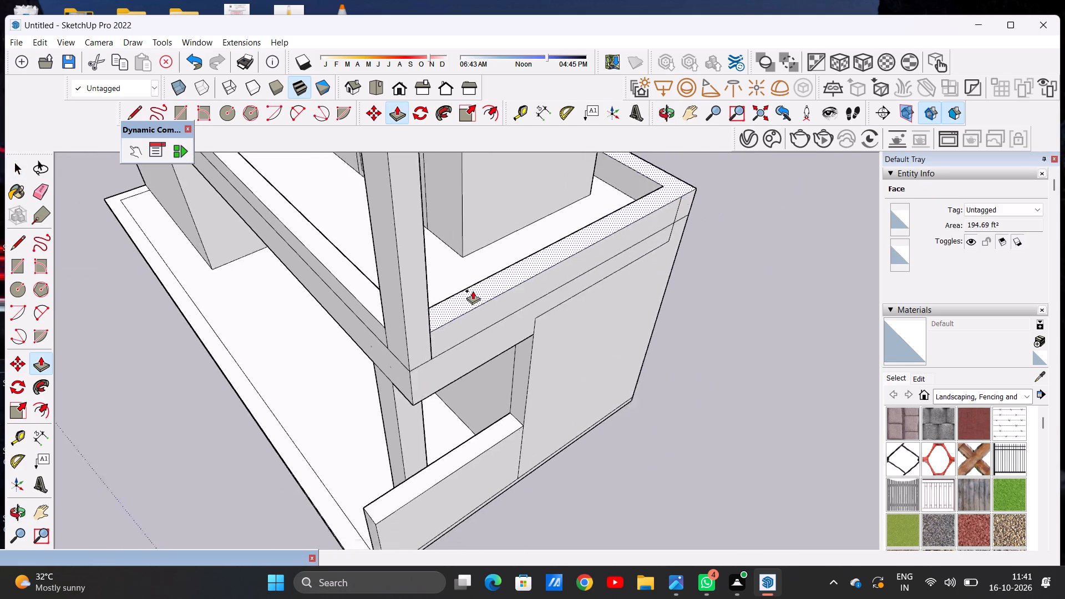
pyautogui.scroll(-2, 473, 291)
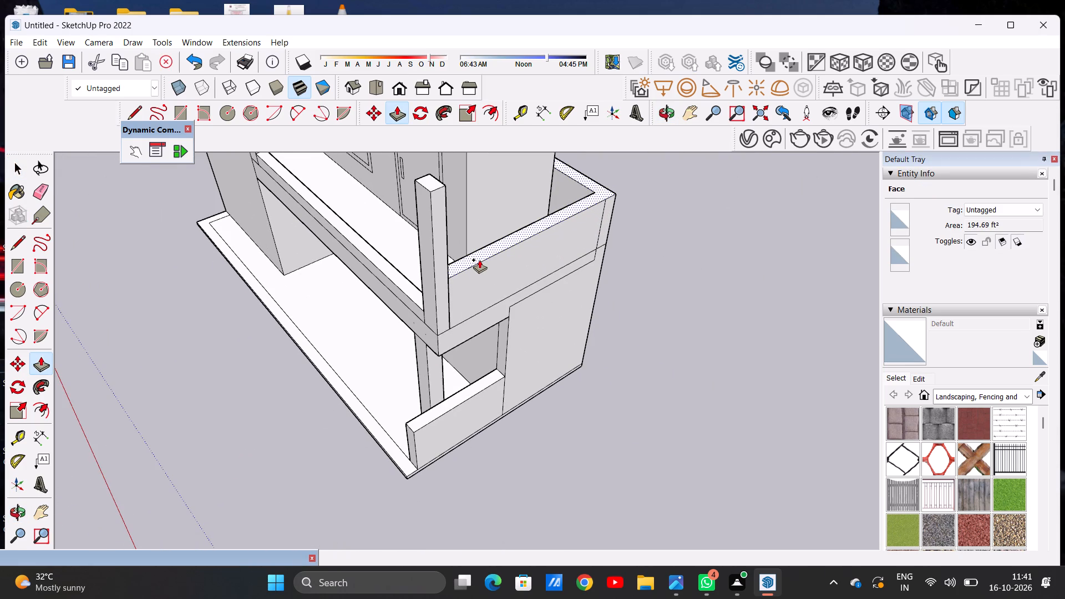
pyautogui.click(479, 260)
pyautogui.press('space')
# Examine the parapets, columns and upper room roof from the front and from above.
pyautogui.scroll(-7, 505, 324)
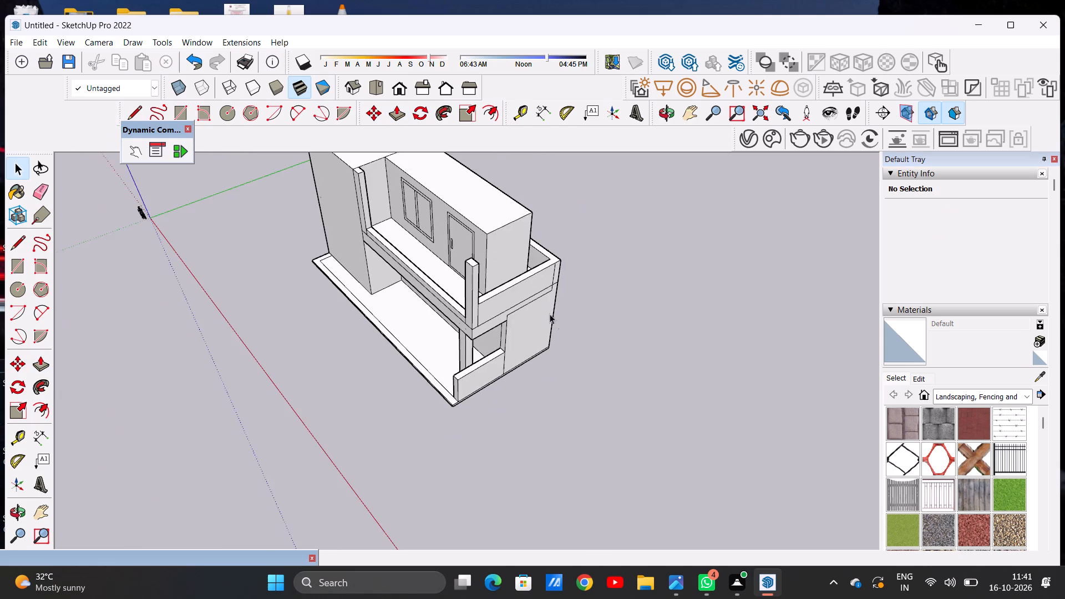
pyautogui.moveTo(555, 319); pyautogui.dragTo(591, 281, button='middle')
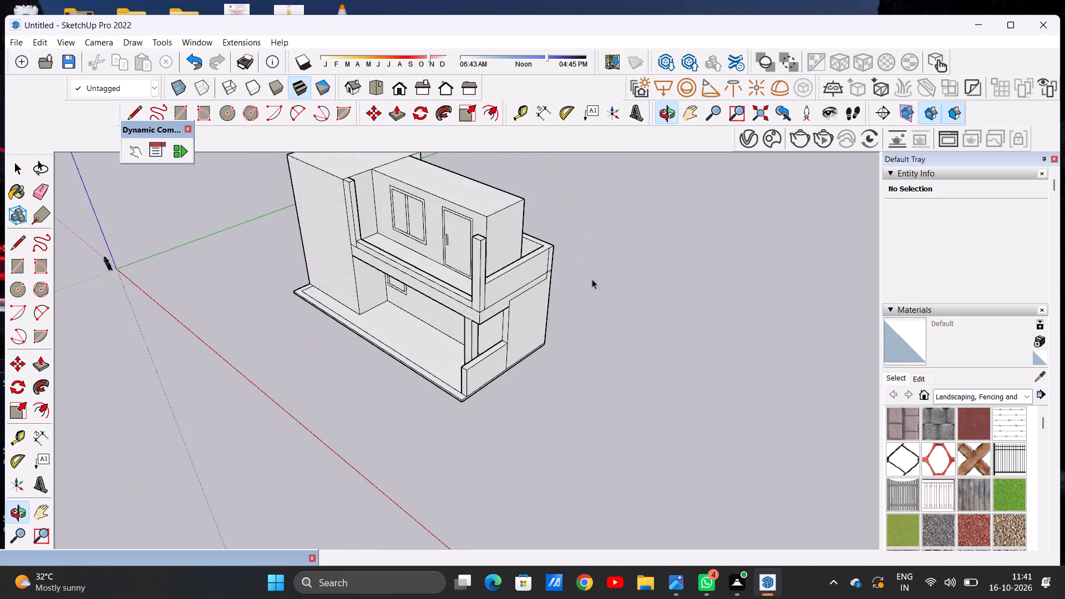
pyautogui.scroll(-7, 543, 286)
pyautogui.moveTo(464, 300); pyautogui.dragTo(641, 220, button='middle')
pyautogui.scroll(8, 494, 250)
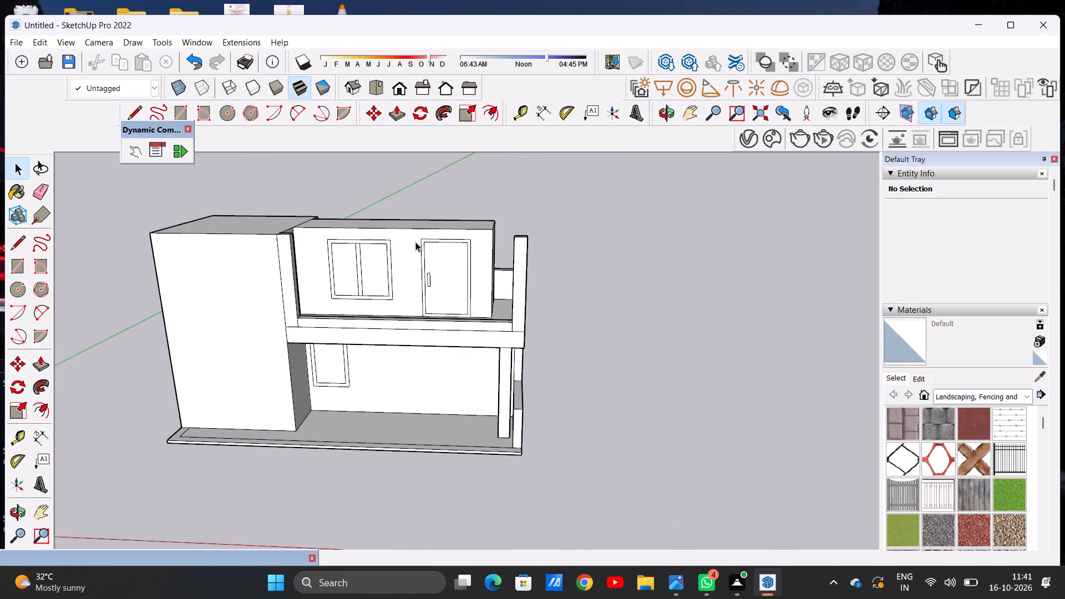
pyautogui.scroll(-9, 489, 274)
pyautogui.scroll(7, 410, 279)
pyautogui.moveTo(488, 239); pyautogui.dragTo(490, 321, button='middle')
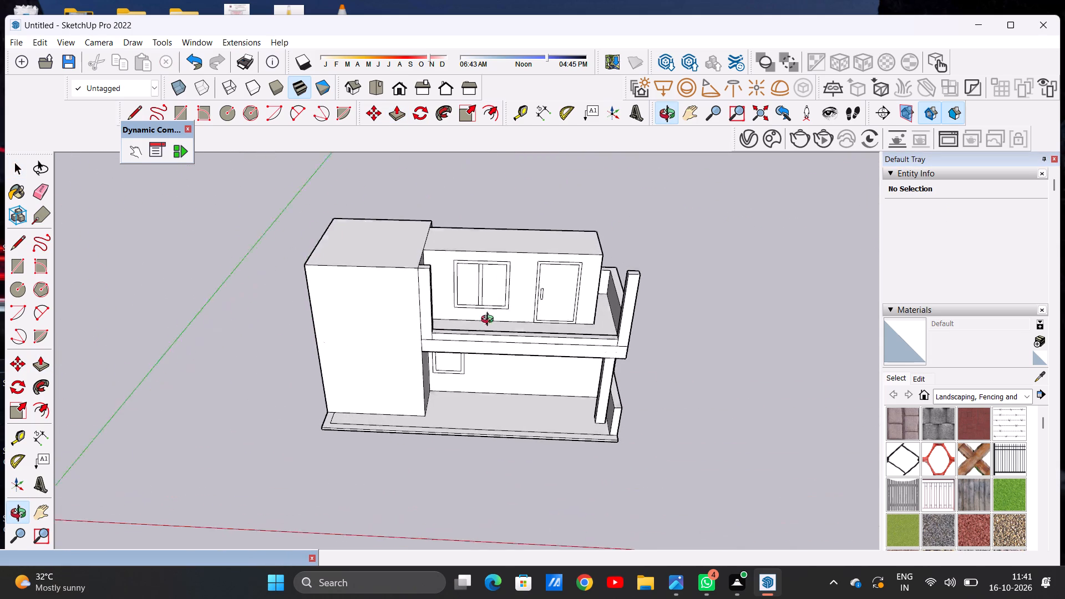
pyautogui.moveTo(490, 321); pyautogui.dragTo(500, 393, button='middle')
pyautogui.scroll(7, 457, 318)
pyautogui.scroll(-7, 442, 318)
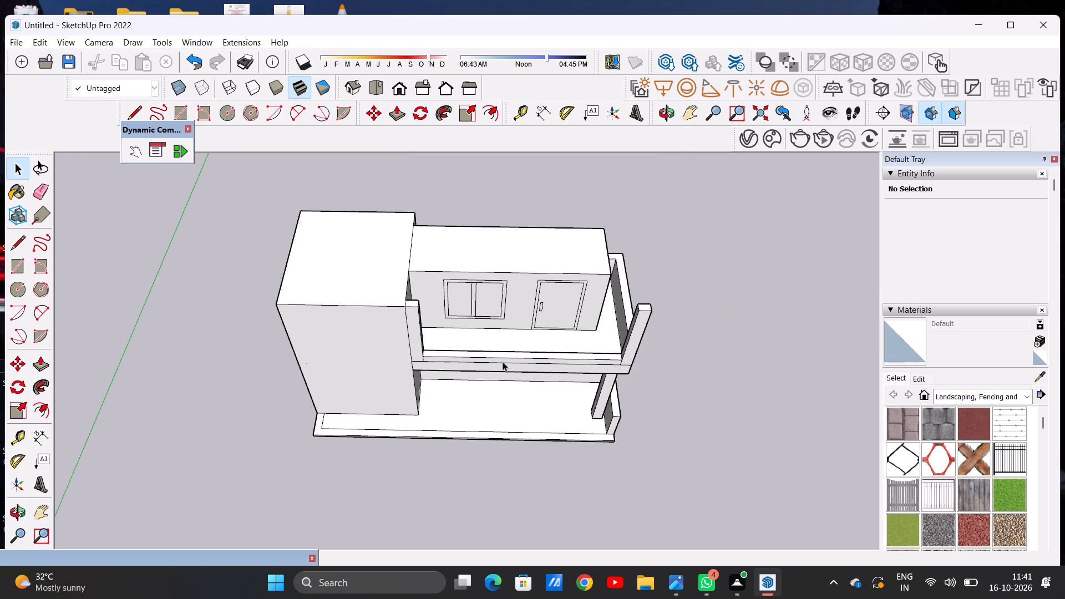
pyautogui.moveTo(503, 362); pyautogui.dragTo(512, 202, button='middle')
pyautogui.scroll(5, 597, 227)
pyautogui.moveTo(597, 227); pyautogui.dragTo(473, 378, button='middle')
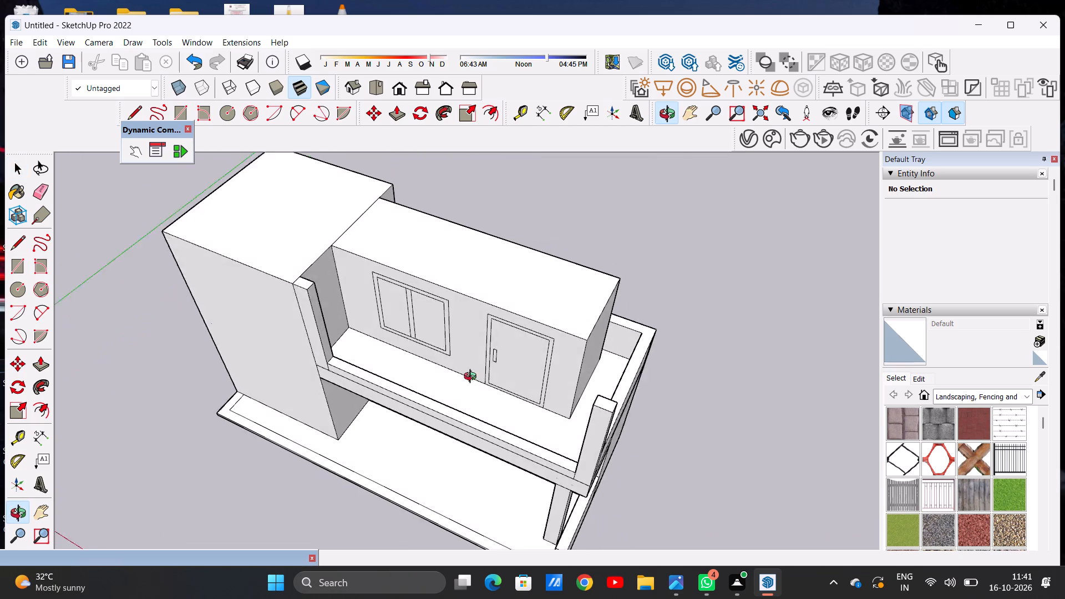
pyautogui.moveTo(473, 378); pyautogui.dragTo(479, 400, button='middle')
pyautogui.scroll(-5, 476, 309)
pyautogui.scroll(5, 307, 282)
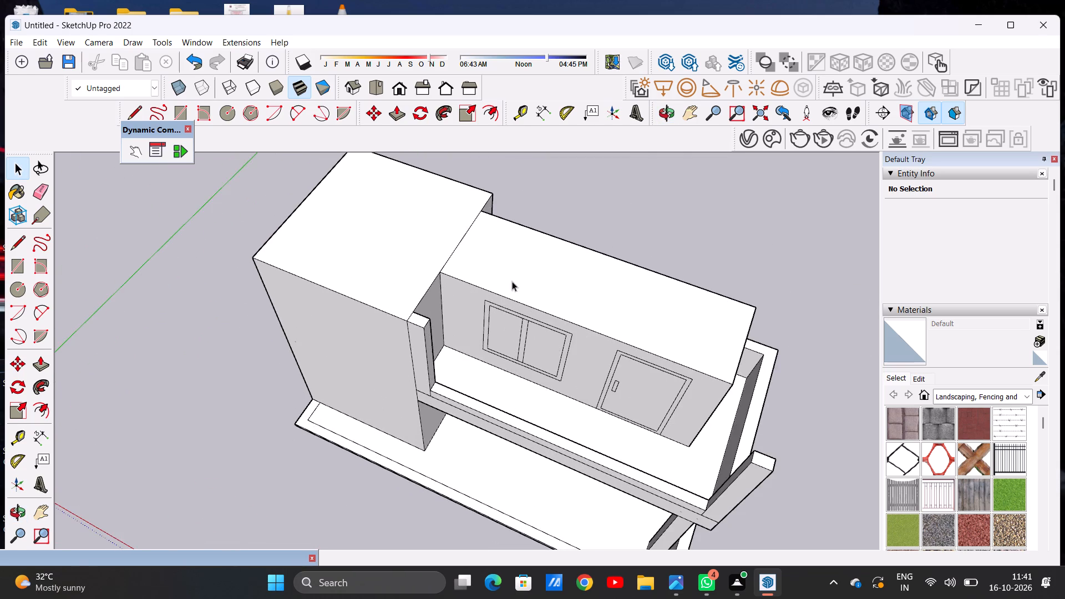
pyautogui.scroll(-5, 506, 285)
pyautogui.scroll(-4, 459, 300)
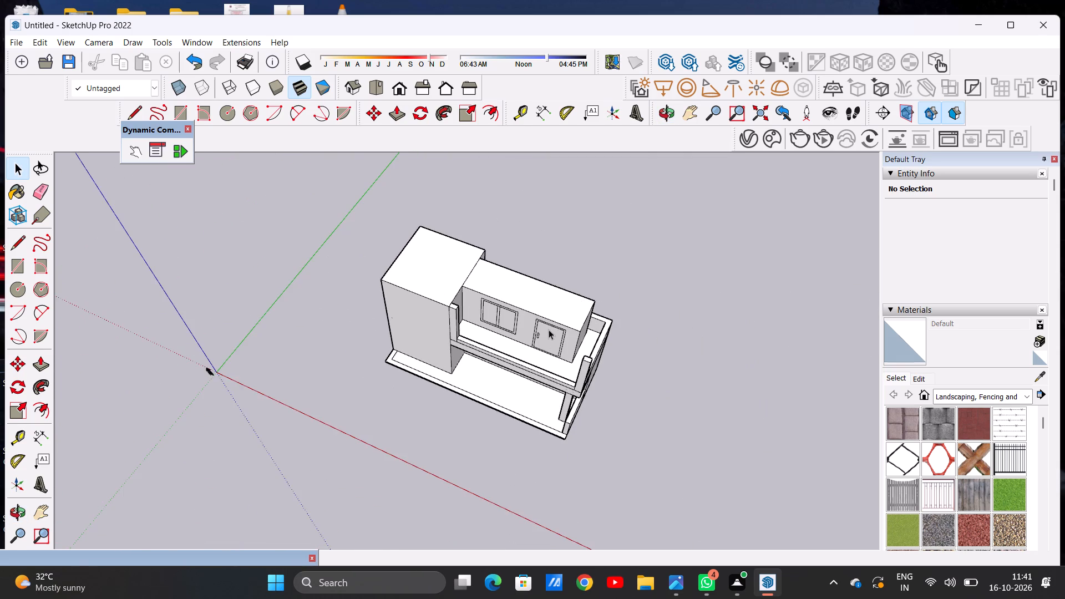
# Push/Pull the upper room's roof face slightly upward as a separate thin roof slab above the walls.
pyautogui.moveTo(552, 322); pyautogui.dragTo(576, 272, button='middle')
pyautogui.scroll(11, 476, 283)
pyautogui.moveTo(648, 278); pyautogui.dragTo(598, 319, button='middle')
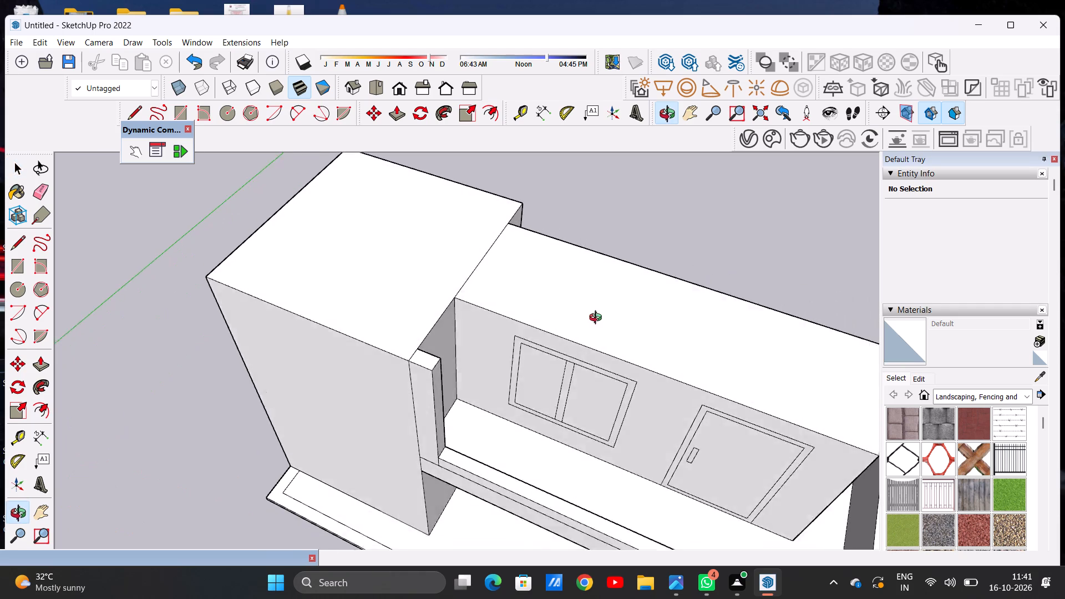
pyautogui.moveTo(598, 319); pyautogui.dragTo(595, 322, button='middle')
pyautogui.scroll(-7, 553, 282)
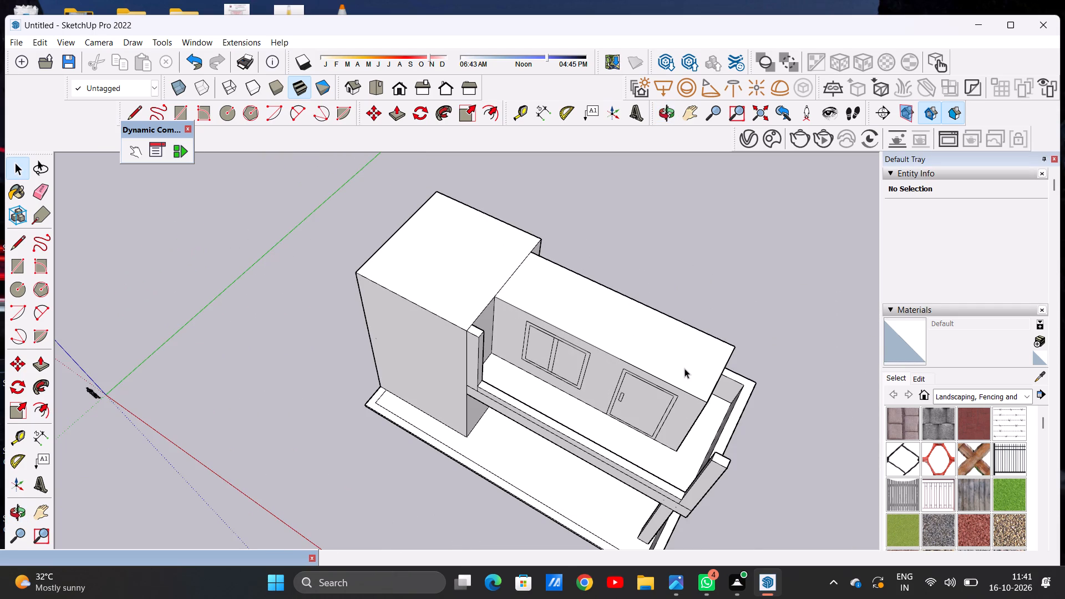
pyautogui.press('p')
pyautogui.scroll(5, 688, 362)
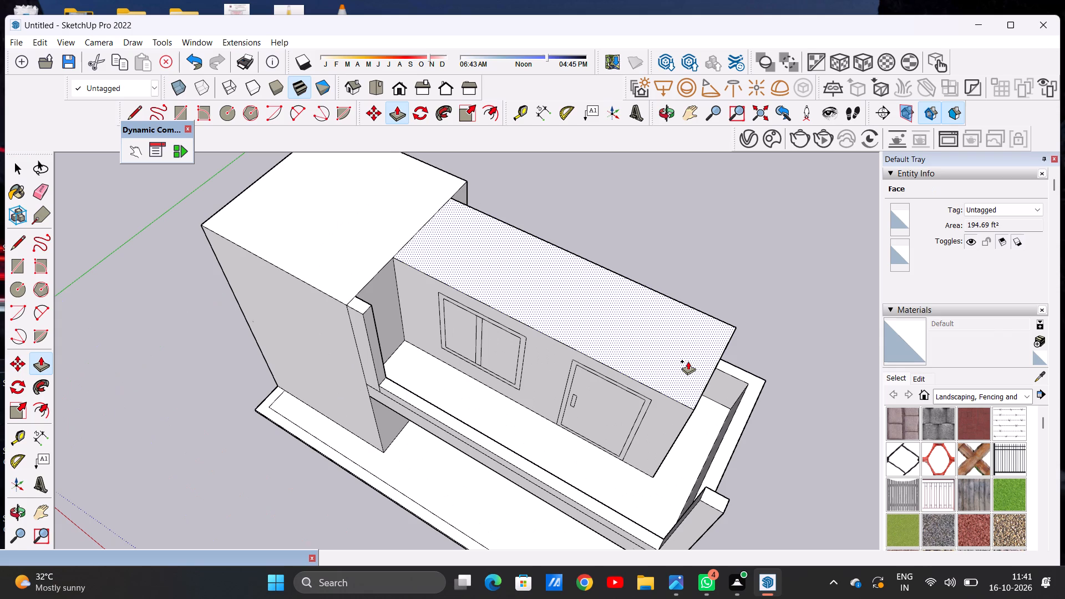
pyautogui.click(688, 361)
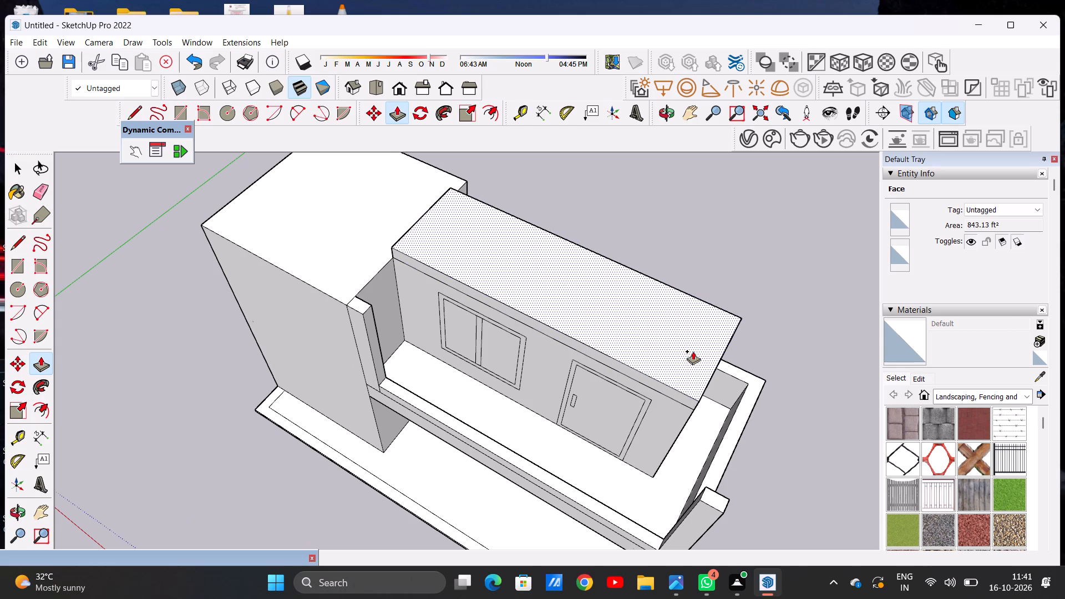
pyautogui.click(693, 352)
pyautogui.press('space')
pyautogui.scroll(-6, 643, 383)
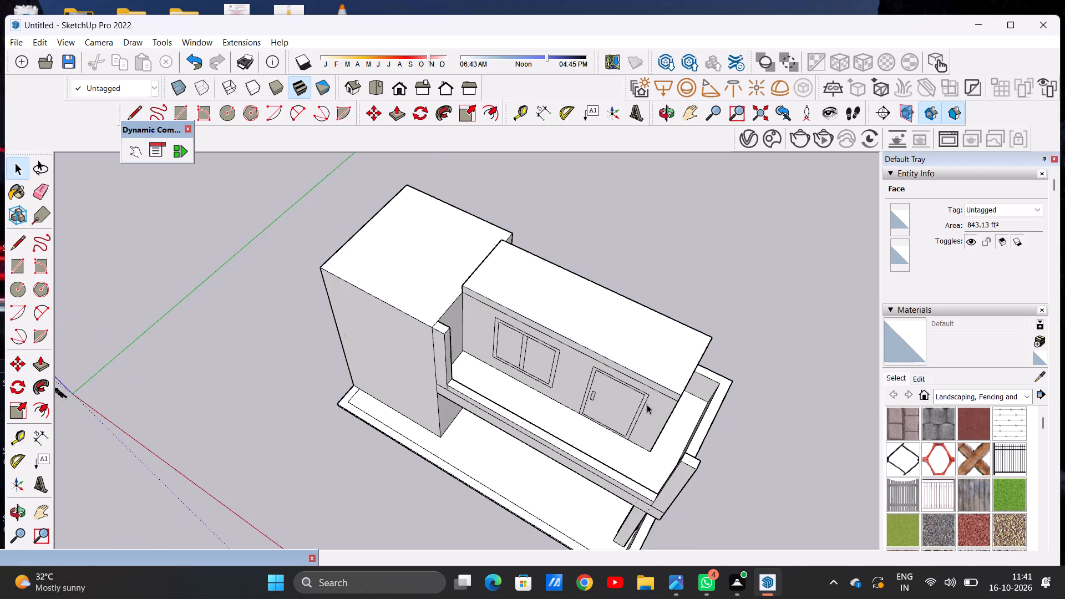
# Push/Pull the roof slab's front edge face forward over the balcony to the front of the corner column.
pyautogui.moveTo(647, 405); pyautogui.dragTo(692, 290, button='middle')
pyautogui.scroll(9, 685, 312)
pyautogui.scroll(-6, 678, 328)
pyautogui.moveTo(721, 353); pyautogui.dragTo(720, 353, button='middle')
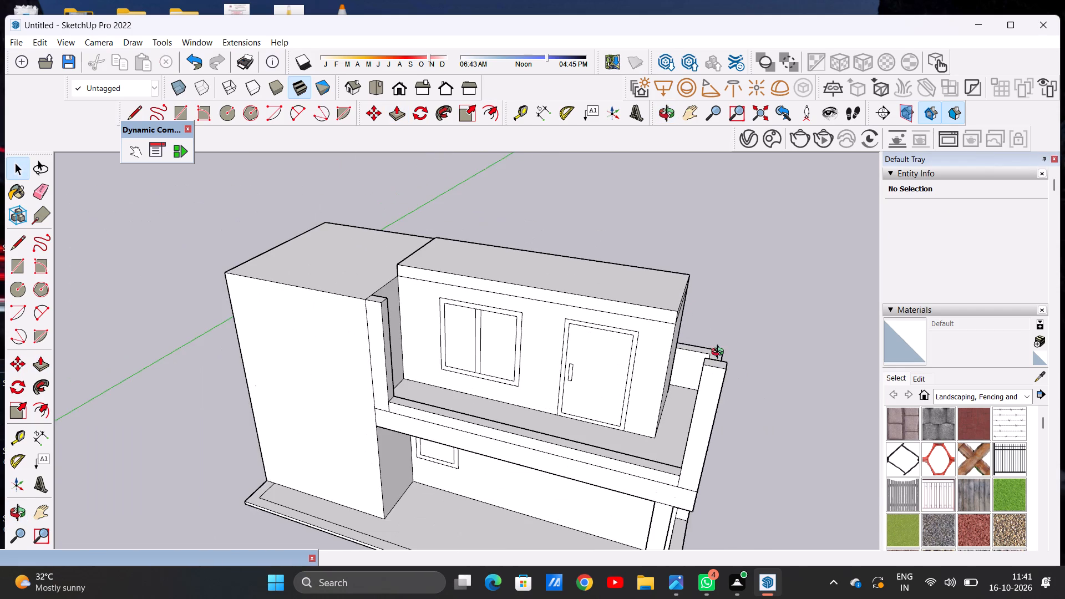
pyautogui.moveTo(720, 353); pyautogui.dragTo(621, 381, button='middle')
pyautogui.scroll(3, 621, 381)
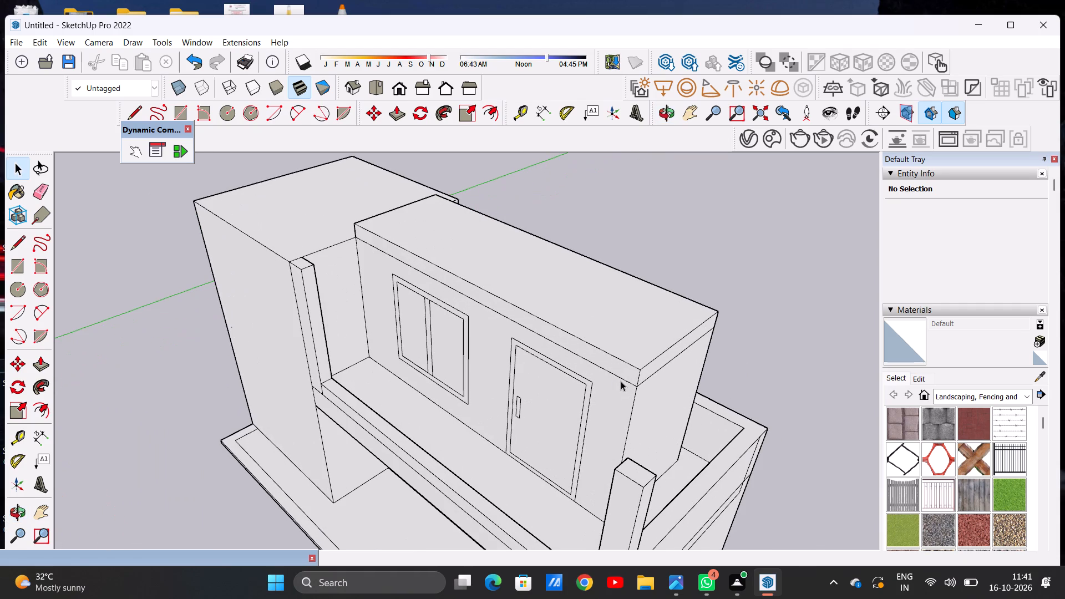
pyautogui.press('p')
pyautogui.scroll(6, 622, 364)
pyautogui.click(628, 366)
pyautogui.scroll(-12, 590, 376)
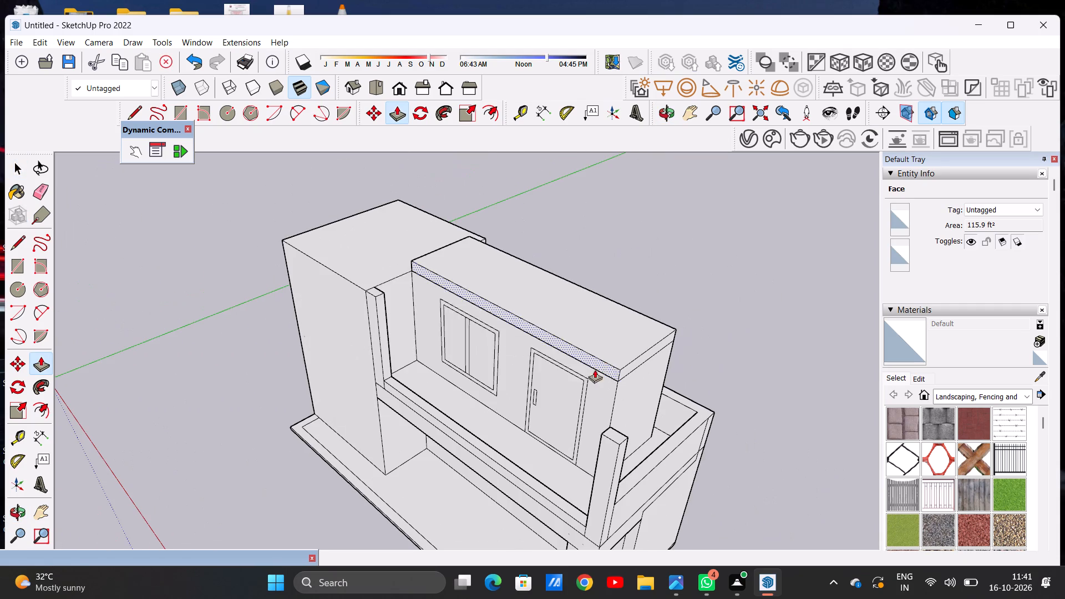
pyautogui.click(601, 434)
pyautogui.press('space')
# Erase the seam lines between the column beside the tall block and the roof slab, and between both columns and the front parapet.
pyautogui.scroll(-7, 562, 405)
pyautogui.moveTo(470, 420); pyautogui.dragTo(611, 322, button='middle')
pyautogui.scroll(2, 481, 327)
pyautogui.scroll(-1, 479, 328)
pyautogui.scroll(11, 475, 330)
pyautogui.moveTo(518, 368); pyautogui.dragTo(336, 257, button='middle')
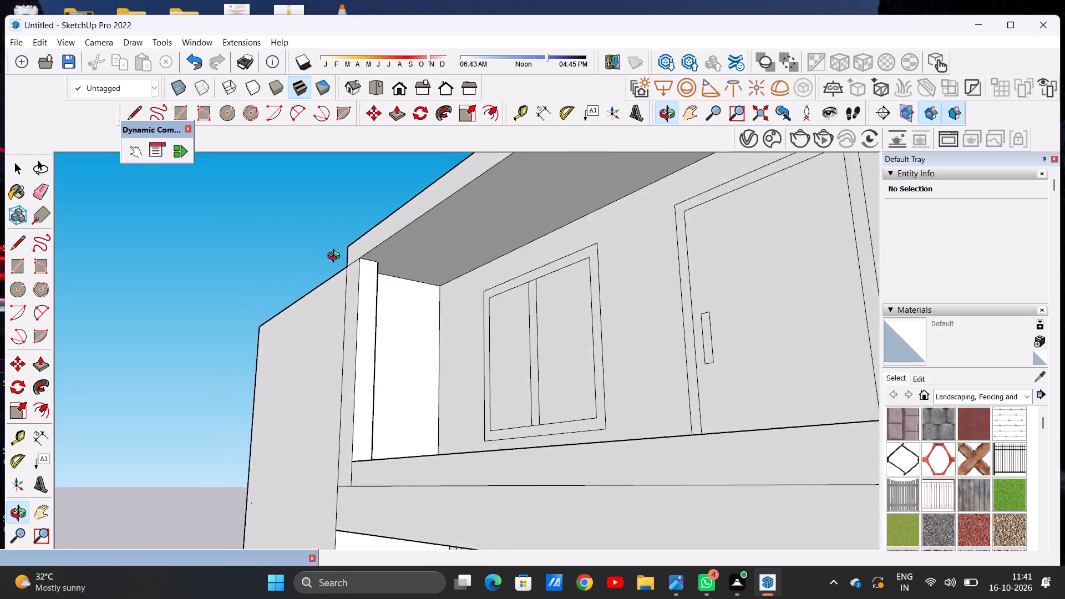
pyautogui.moveTo(336, 257); pyautogui.dragTo(542, 353, button='middle')
pyautogui.scroll(4, 472, 325)
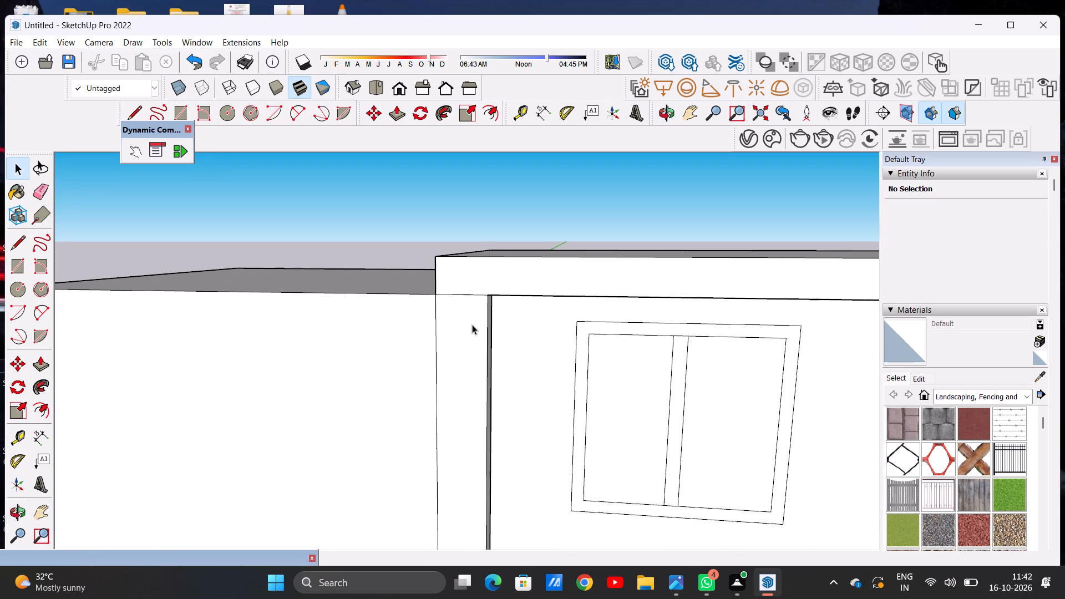
pyautogui.press('e')
pyautogui.moveTo(463, 290); pyautogui.dragTo(463, 305)
pyautogui.scroll(-12, 439, 373)
pyautogui.scroll(4, 479, 437)
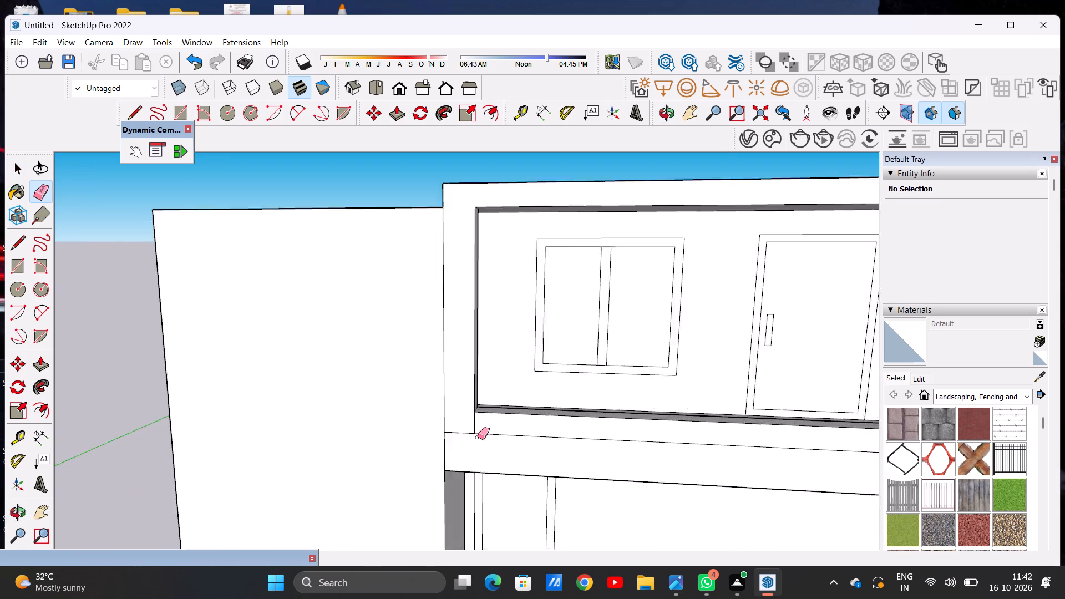
pyautogui.scroll(15, 478, 437)
pyautogui.moveTo(476, 378); pyautogui.dragTo(498, 381)
pyautogui.scroll(-5, 475, 409)
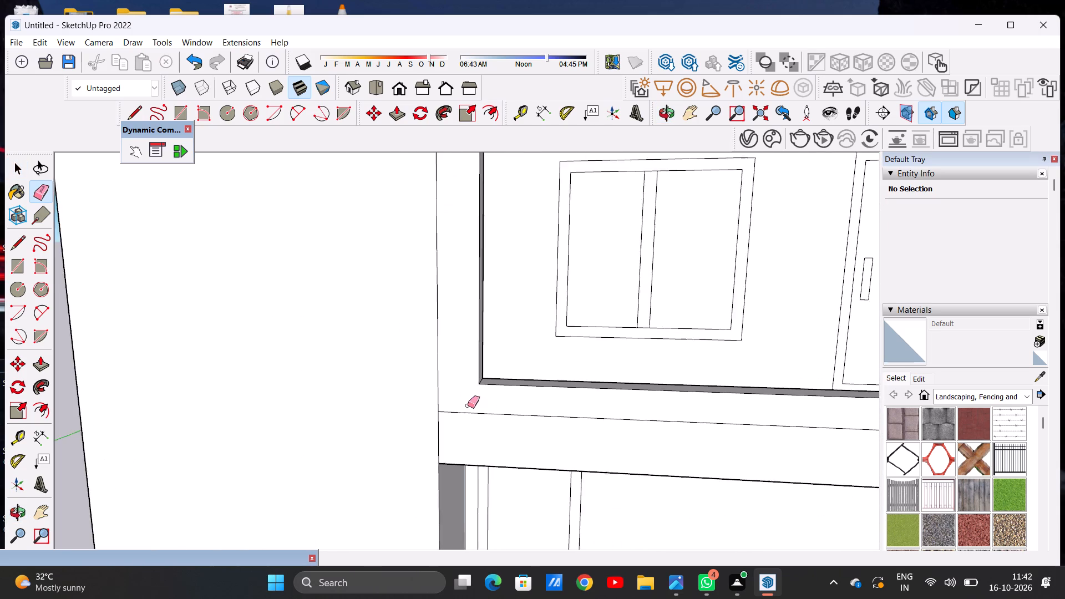
pyautogui.scroll(-15, 468, 405)
pyautogui.scroll(12, 696, 415)
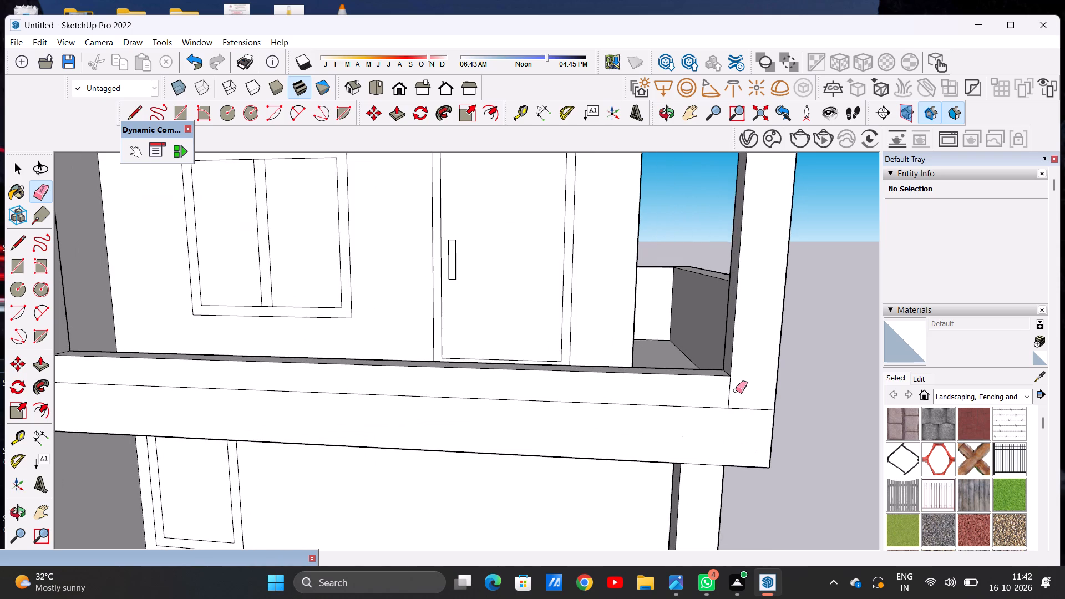
pyautogui.moveTo(726, 390); pyautogui.dragTo(733, 390)
# Examine the extended roof slab and the open corner column from the front, the side and above.
pyautogui.scroll(-14, 676, 407)
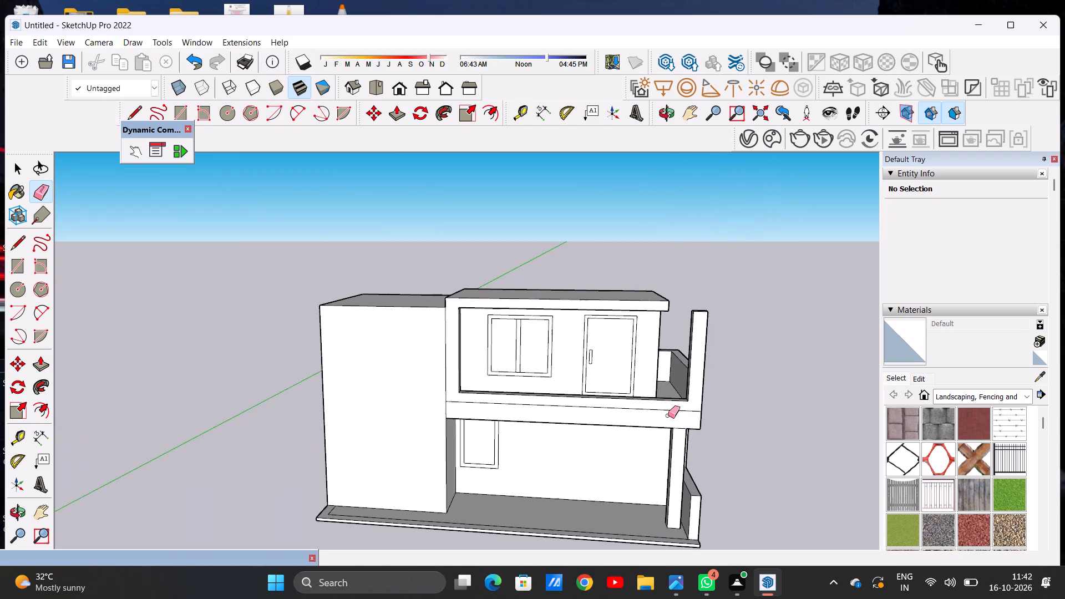
pyautogui.scroll(-5, 668, 415)
pyautogui.scroll(2, 696, 363)
pyautogui.scroll(-1, 696, 363)
pyautogui.scroll(3, 696, 363)
pyautogui.moveTo(690, 369); pyautogui.dragTo(608, 415, button='middle')
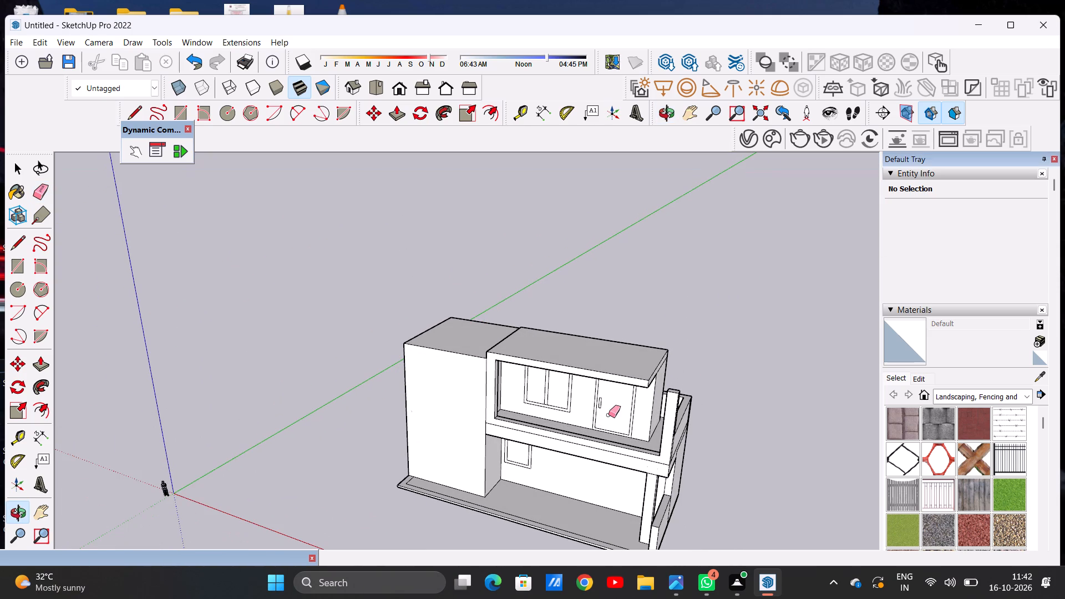
pyautogui.press('space')
pyautogui.scroll(-6, 612, 338)
pyautogui.moveTo(666, 374); pyautogui.dragTo(666, 374, button='middle')
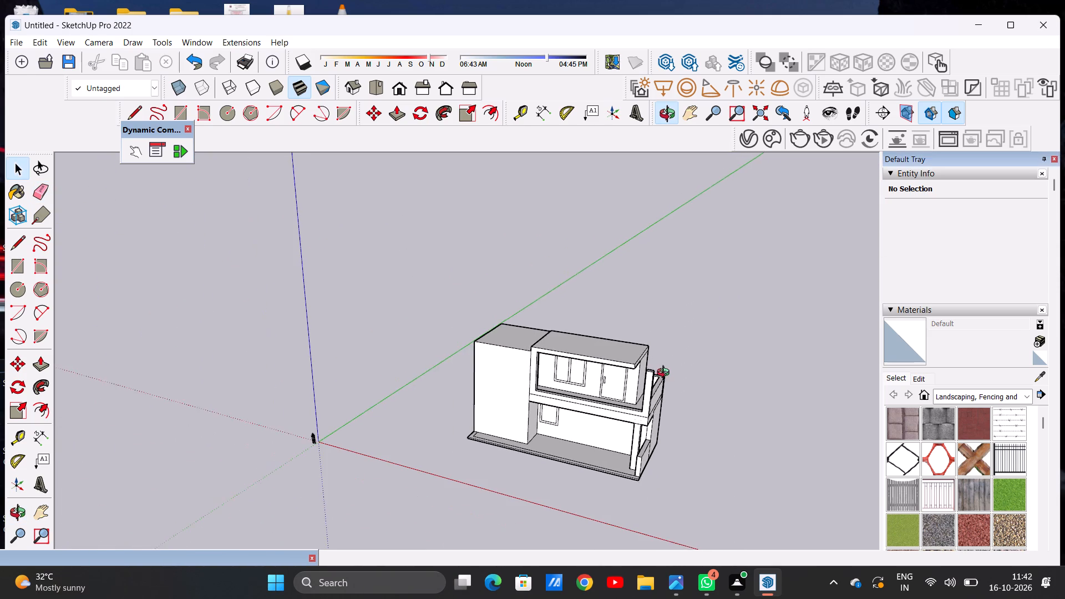
pyautogui.moveTo(666, 374); pyautogui.dragTo(645, 360, button='middle')
pyautogui.moveTo(639, 396); pyautogui.dragTo(645, 442, button='middle')
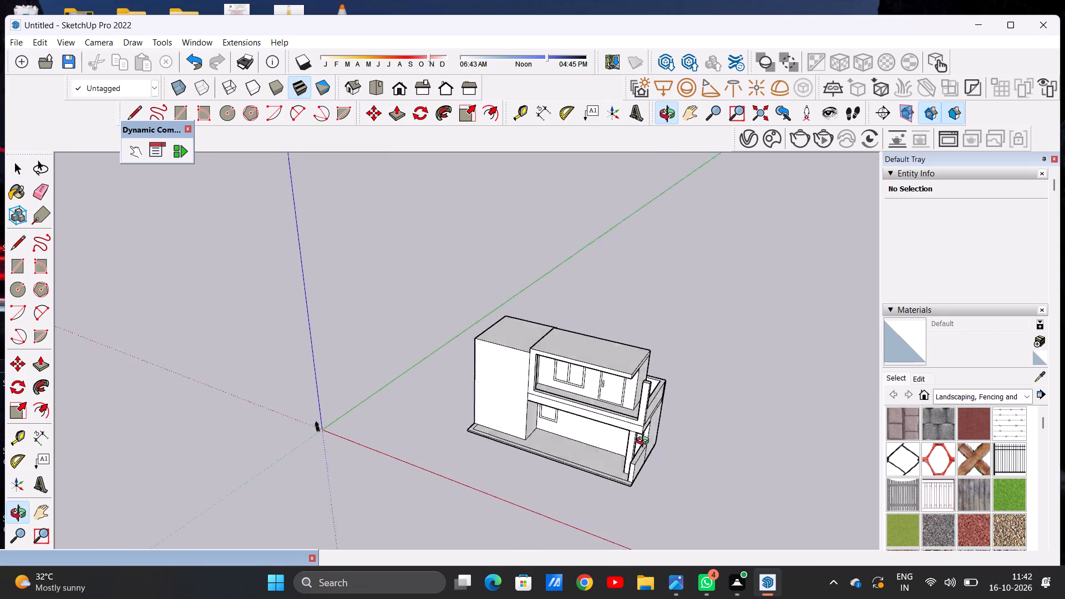
pyautogui.moveTo(645, 442); pyautogui.dragTo(556, 497, button='middle')
pyautogui.scroll(1, 615, 454)
pyautogui.scroll(-1, 616, 454)
pyautogui.scroll(3, 616, 454)
pyautogui.moveTo(638, 443); pyautogui.dragTo(485, 412, button='middle')
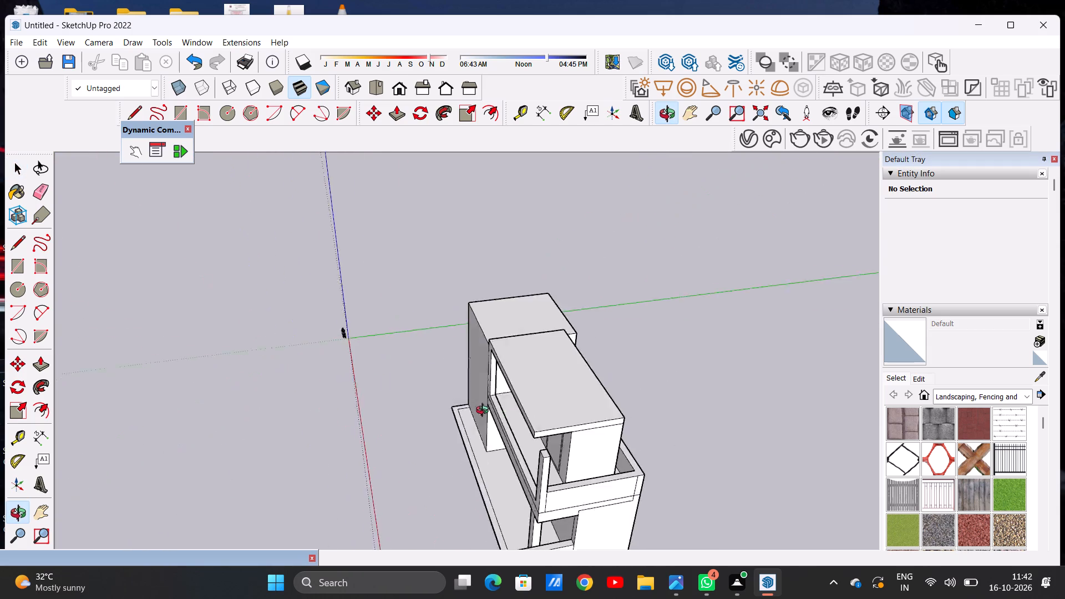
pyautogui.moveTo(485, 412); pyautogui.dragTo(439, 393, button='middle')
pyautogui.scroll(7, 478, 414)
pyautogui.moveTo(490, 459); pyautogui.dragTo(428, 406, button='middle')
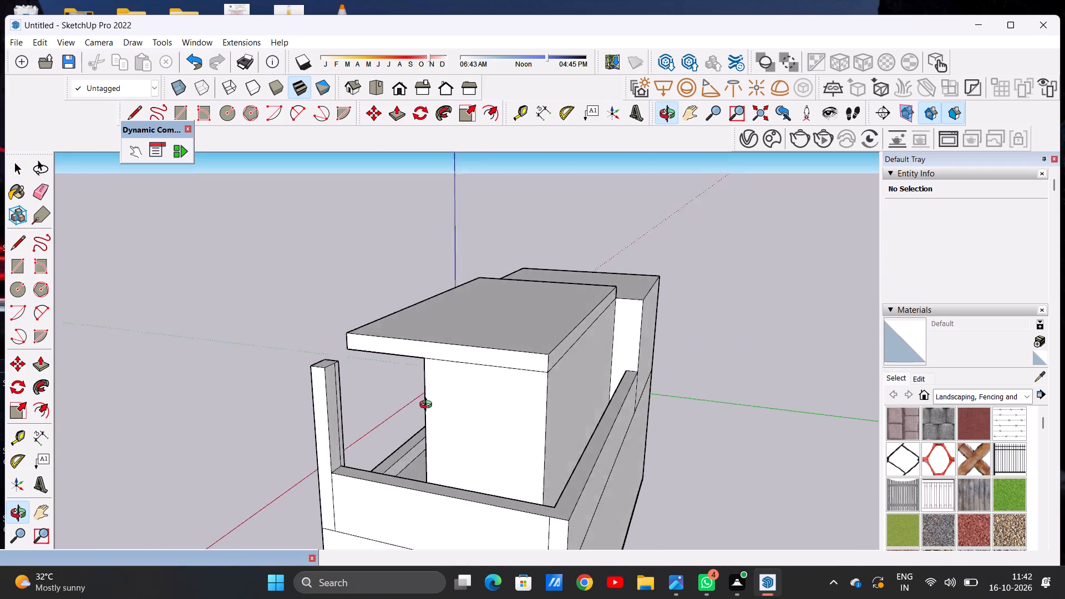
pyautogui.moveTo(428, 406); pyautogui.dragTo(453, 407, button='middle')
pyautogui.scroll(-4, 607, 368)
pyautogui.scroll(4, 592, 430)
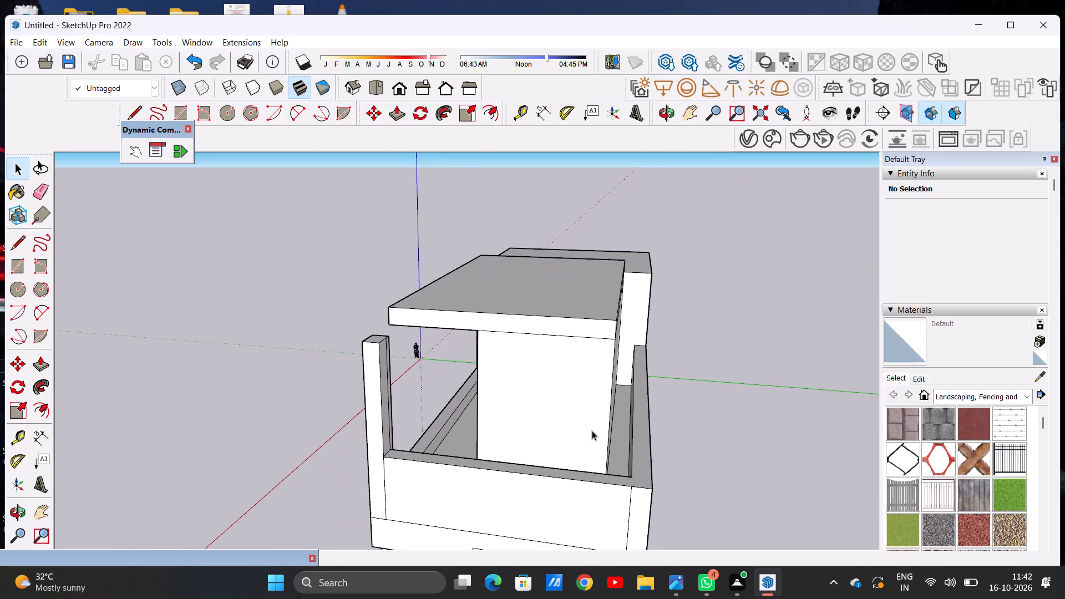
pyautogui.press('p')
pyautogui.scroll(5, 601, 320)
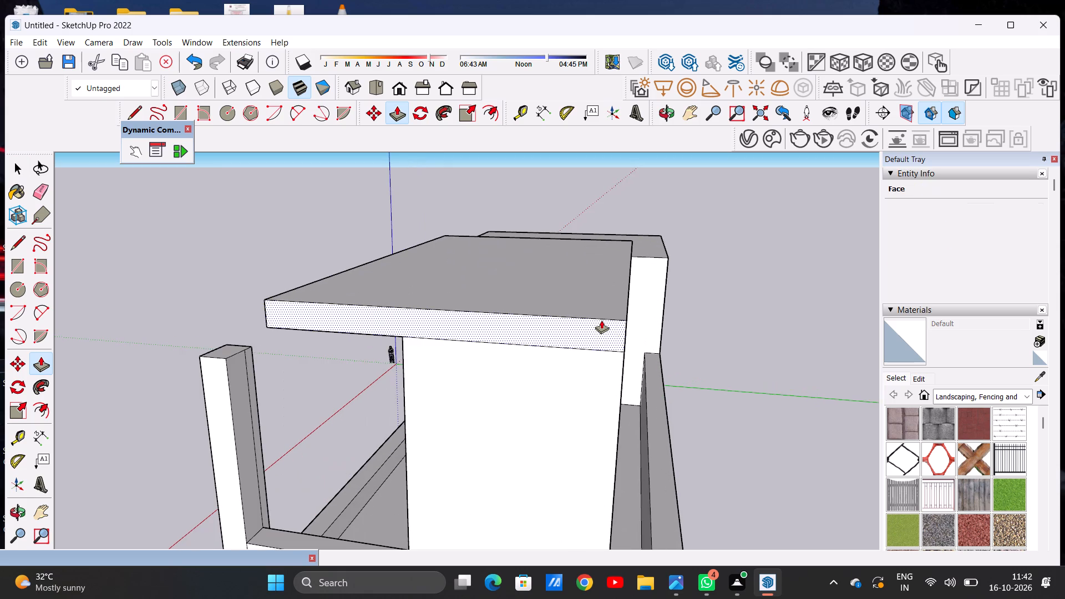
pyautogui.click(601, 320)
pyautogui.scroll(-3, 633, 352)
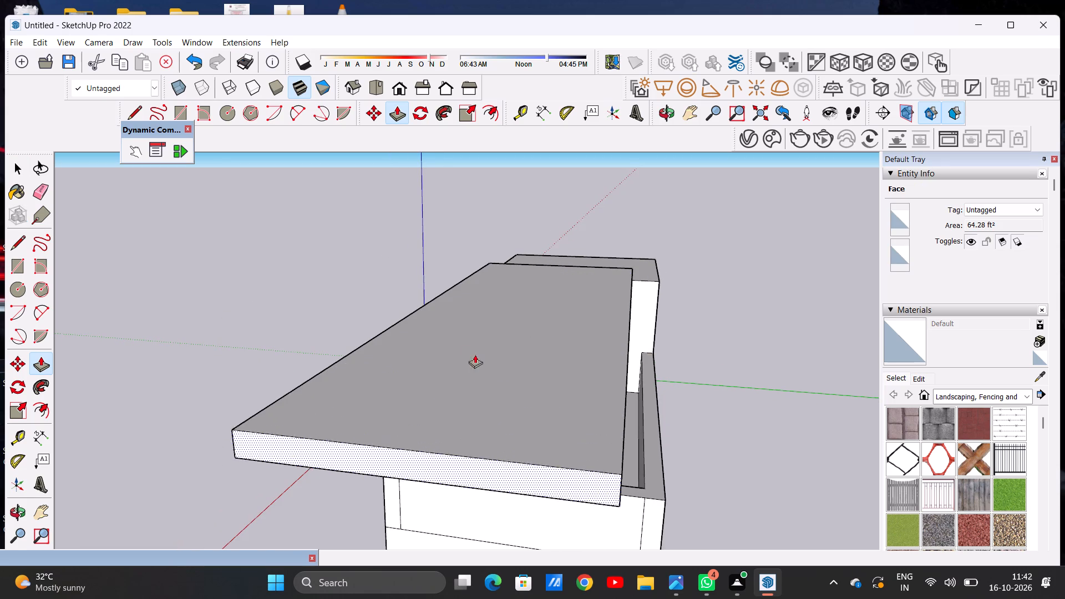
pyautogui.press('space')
# Push/Pull the roof slab's short end face outward over the side balcony to the outer face of the corner column.
pyautogui.scroll(-7, 525, 403)
pyautogui.moveTo(386, 373); pyautogui.dragTo(666, 382, button='middle')
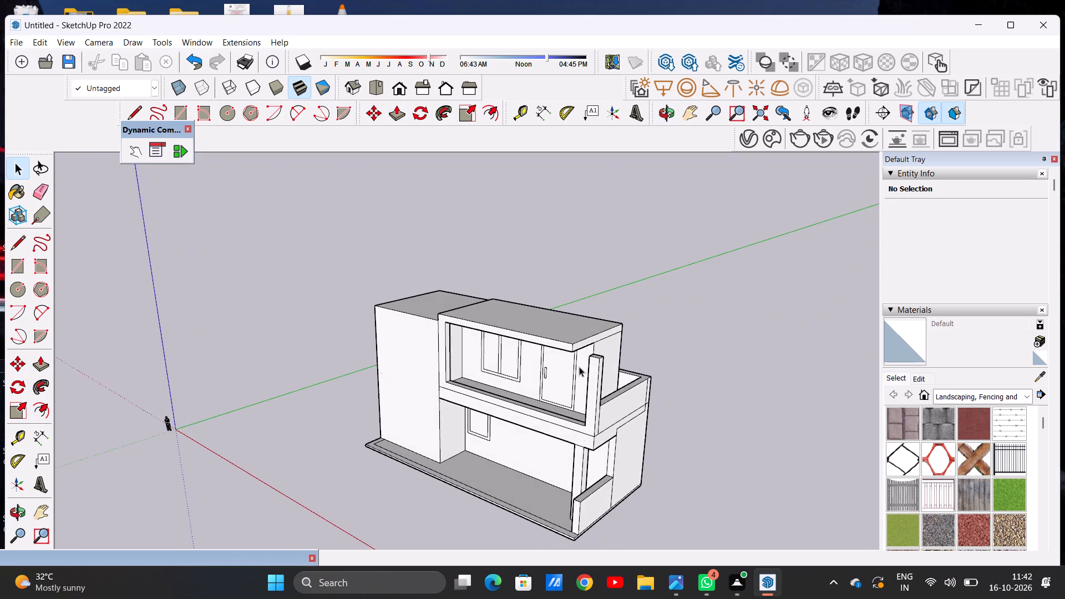
pyautogui.scroll(7, 578, 367)
pyautogui.moveTo(586, 374); pyautogui.dragTo(636, 383, button='middle')
pyautogui.scroll(3, 607, 334)
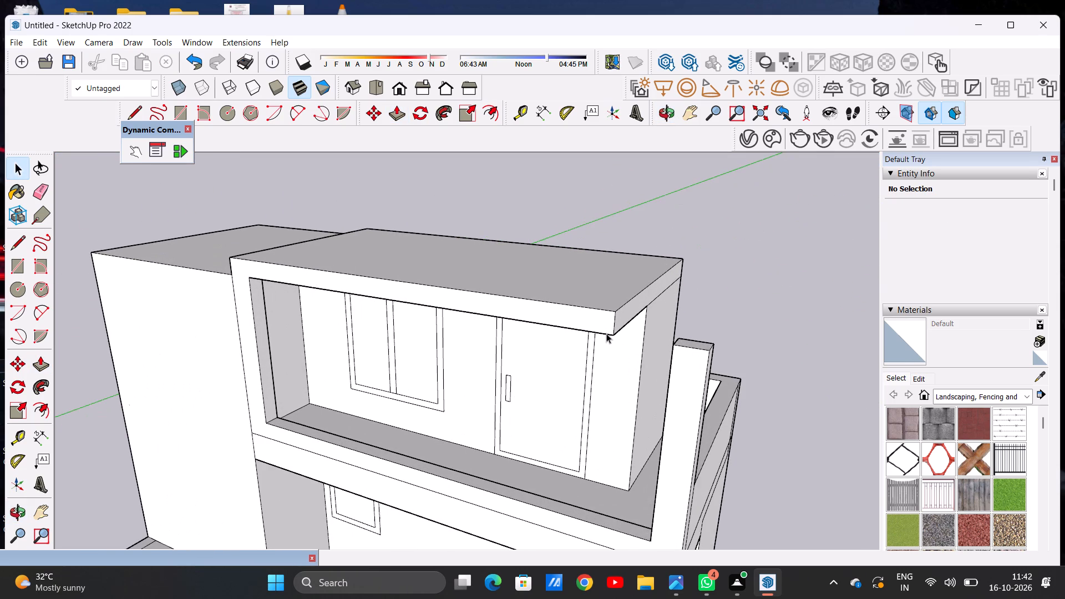
pyautogui.press('p')
pyautogui.scroll(4, 614, 309)
pyautogui.click(621, 317)
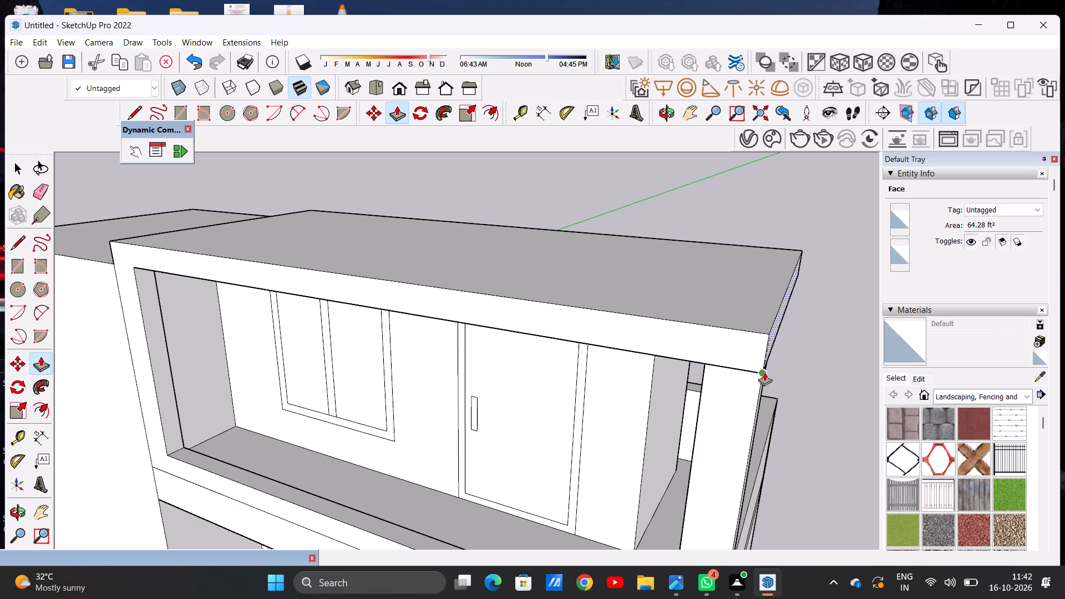
pyautogui.click(764, 374)
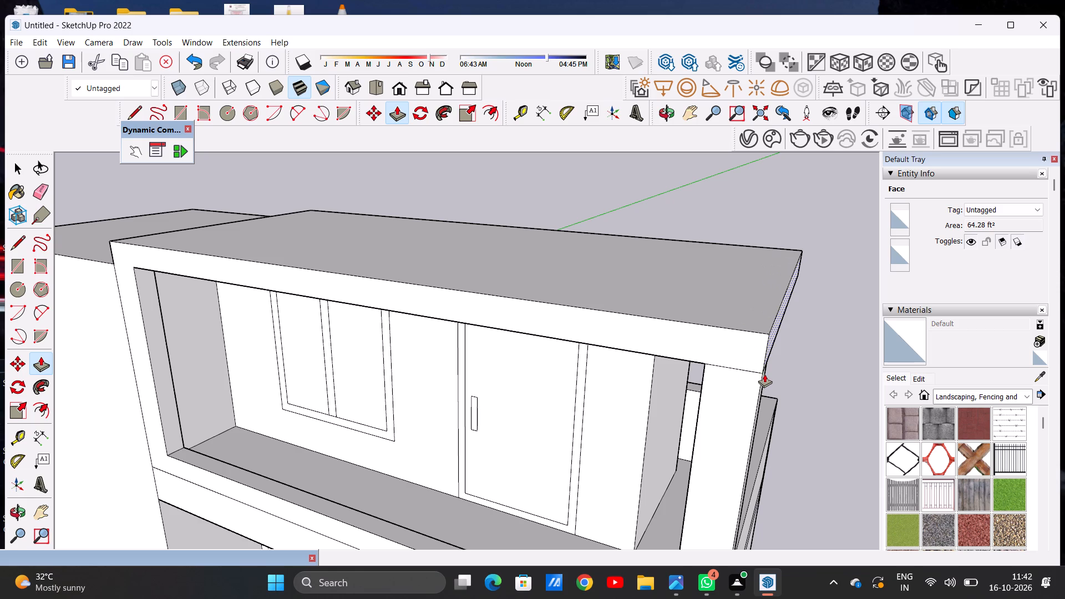
pyautogui.press('space')
# Examine the lengthened roof slab, corner column and balcony parapets from the front, the open end and above.
pyautogui.scroll(-12, 633, 364)
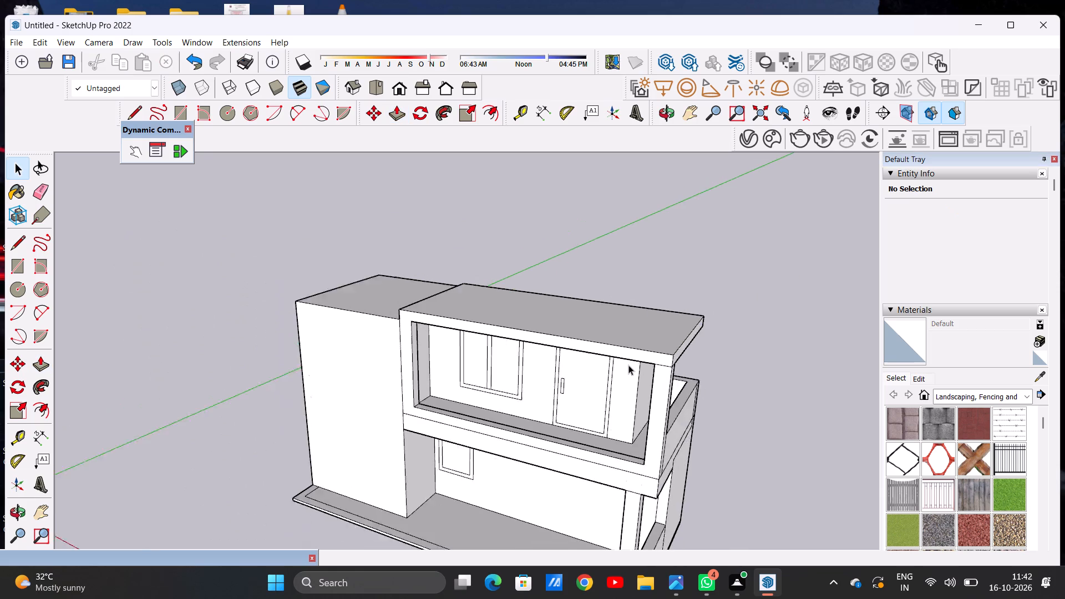
pyautogui.scroll(-2, 628, 365)
pyautogui.moveTo(640, 419); pyautogui.dragTo(459, 374, button='middle')
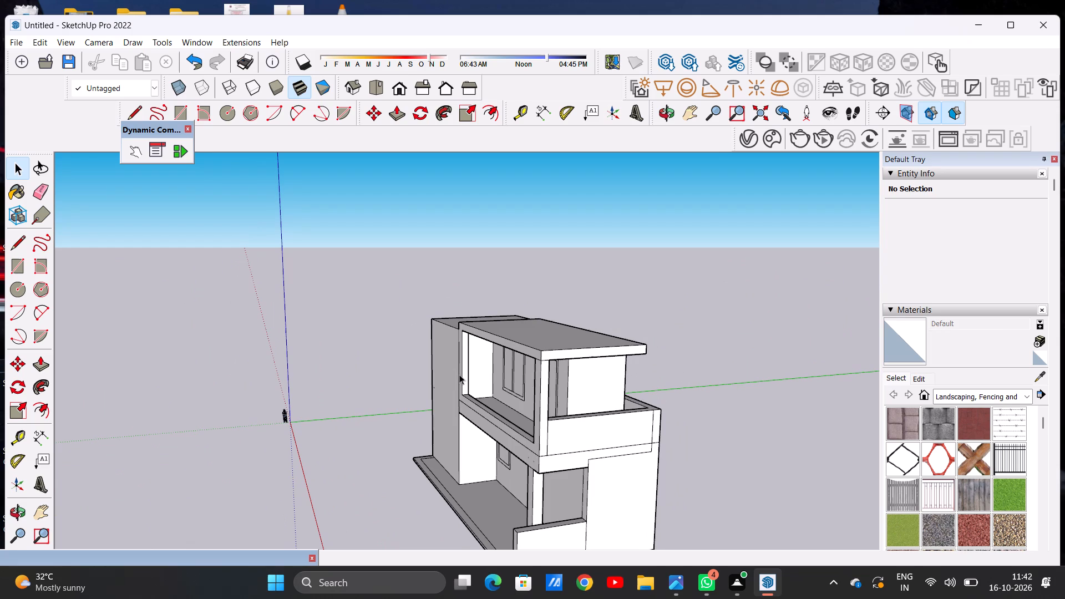
pyautogui.scroll(-4, 459, 374)
pyautogui.moveTo(516, 391); pyautogui.dragTo(524, 425, button='middle')
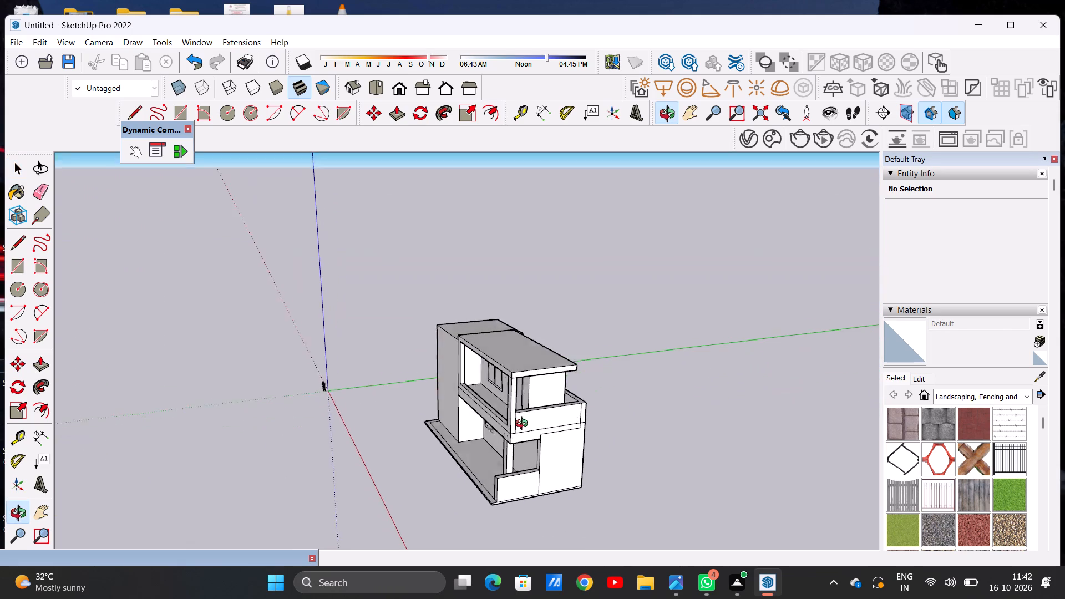
pyautogui.moveTo(524, 425); pyautogui.dragTo(548, 455, button='middle')
pyautogui.scroll(6, 518, 367)
pyautogui.moveTo(503, 377); pyautogui.dragTo(791, 323, button='middle')
pyautogui.moveTo(597, 399); pyautogui.dragTo(434, 311, button='middle')
pyautogui.moveTo(680, 312); pyautogui.dragTo(539, 380, button='middle')
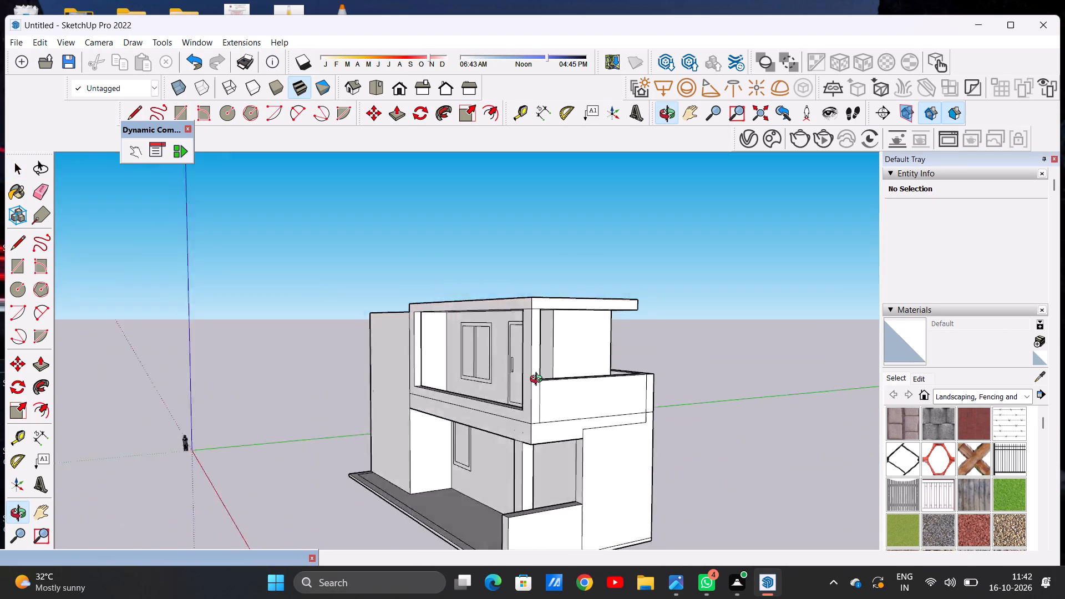
pyautogui.moveTo(539, 380); pyautogui.dragTo(415, 413, button='middle')
pyautogui.moveTo(583, 403); pyautogui.dragTo(502, 468, button='middle')
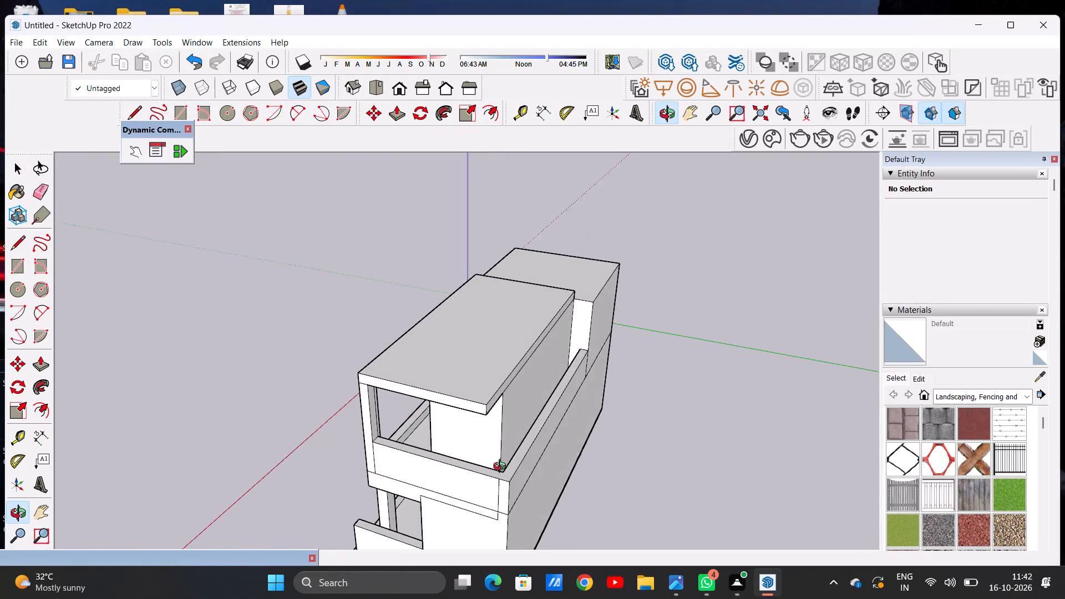
pyautogui.moveTo(502, 468); pyautogui.dragTo(504, 468, button='middle')
pyautogui.scroll(-2, 593, 346)
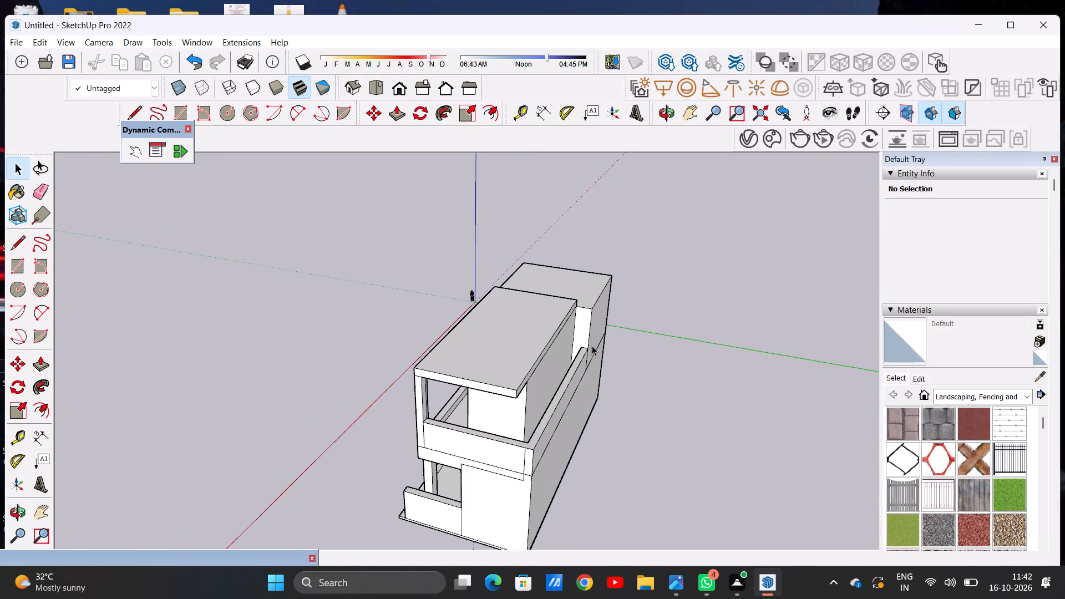
pyautogui.scroll(-9, 526, 366)
pyautogui.middleClick(550, 379)
pyautogui.scroll(7, 550, 379)
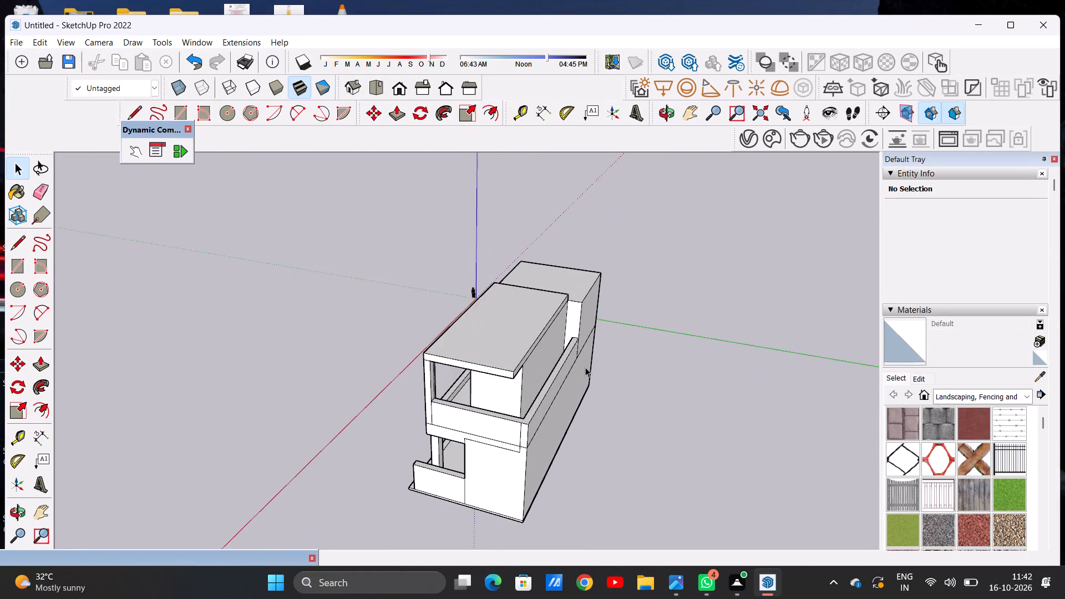
# Push/Pull the roof slab's long rear edge face outward until it is flush with the tall block's rear wall.
pyautogui.moveTo(585, 367); pyautogui.dragTo(476, 434, button='middle')
pyautogui.scroll(4, 436, 419)
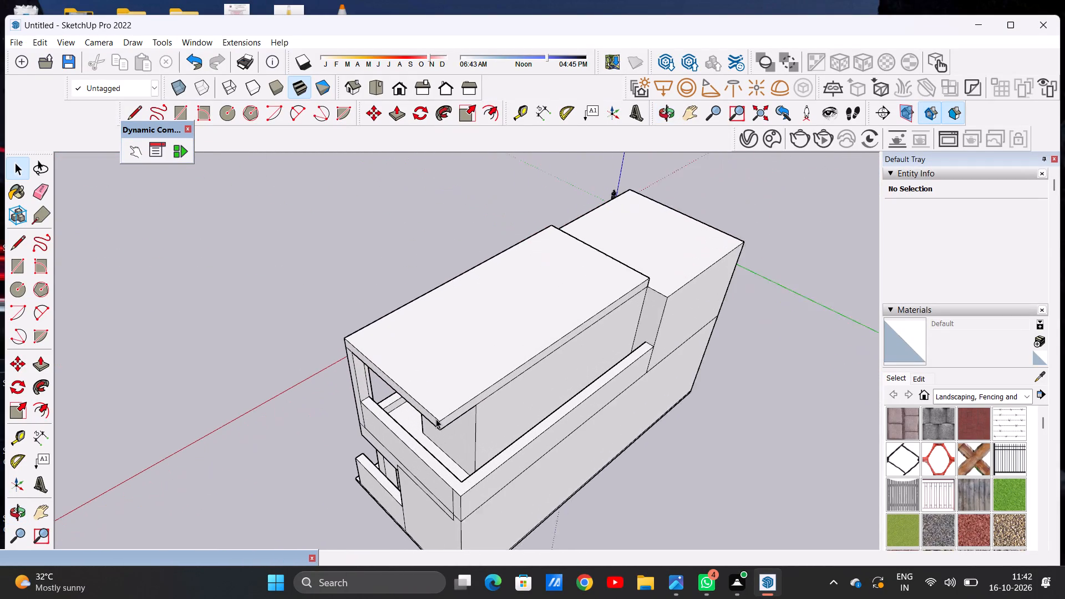
pyautogui.scroll(2, 436, 419)
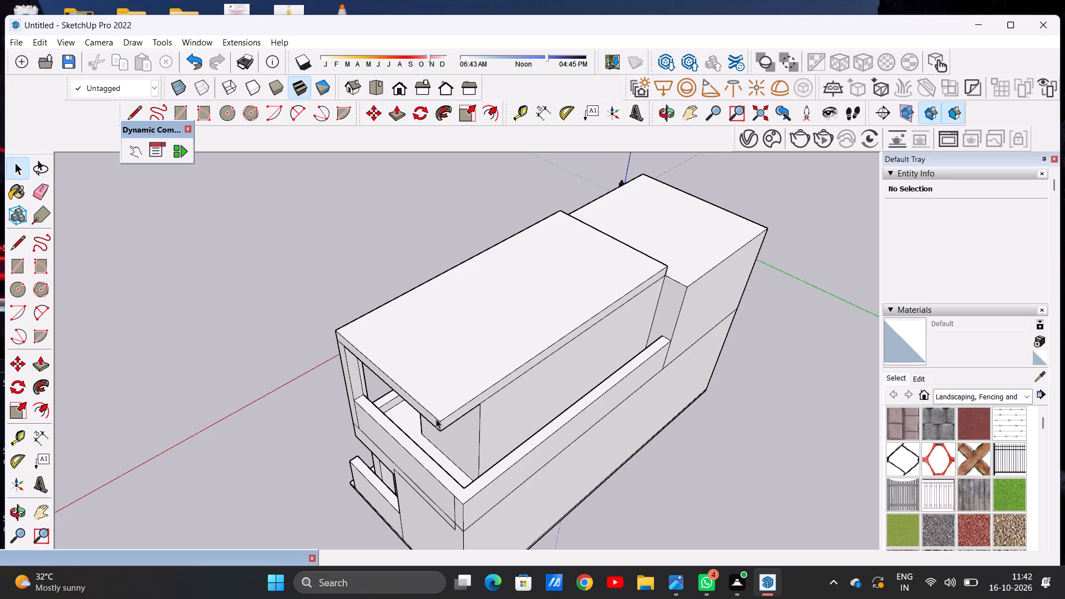
pyautogui.scroll(-5, 548, 380)
pyautogui.scroll(3, 510, 416)
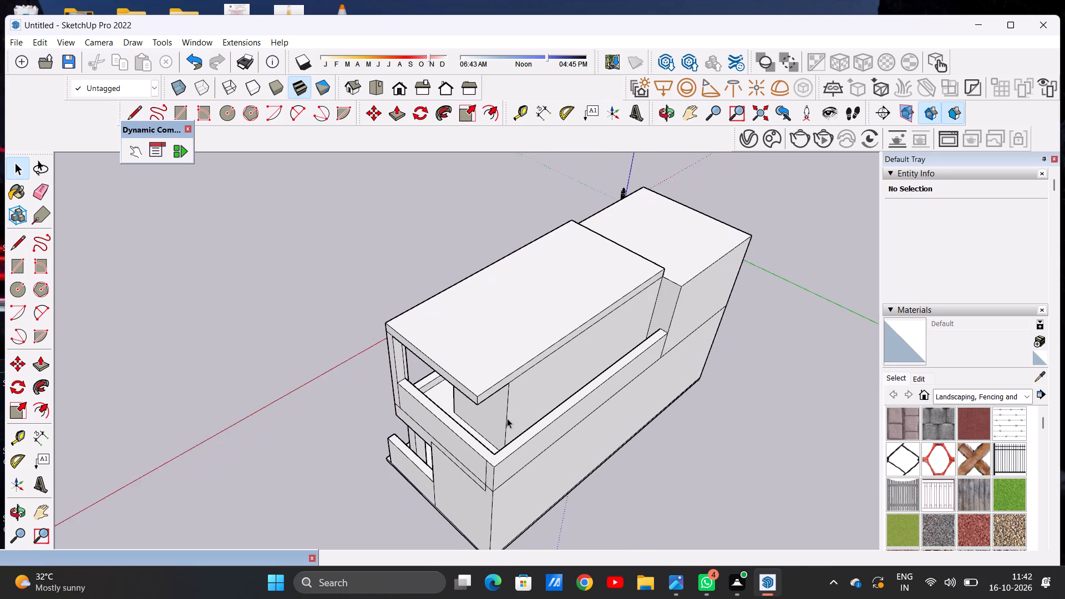
pyautogui.scroll(2, 507, 418)
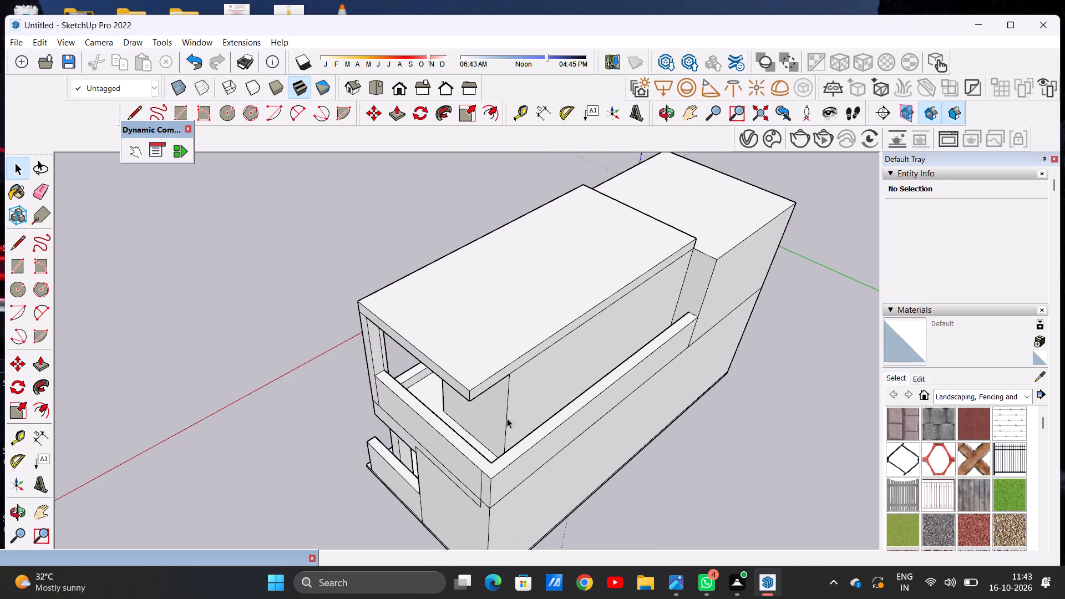
pyautogui.press('p')
pyautogui.scroll(6, 485, 388)
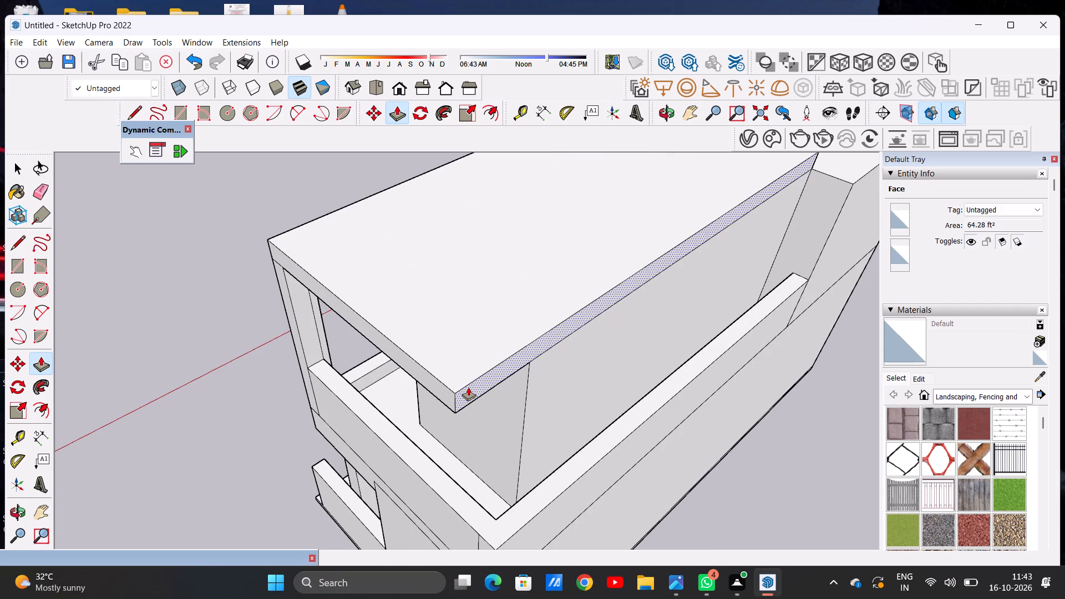
pyautogui.click(468, 387)
pyautogui.scroll(-6, 538, 390)
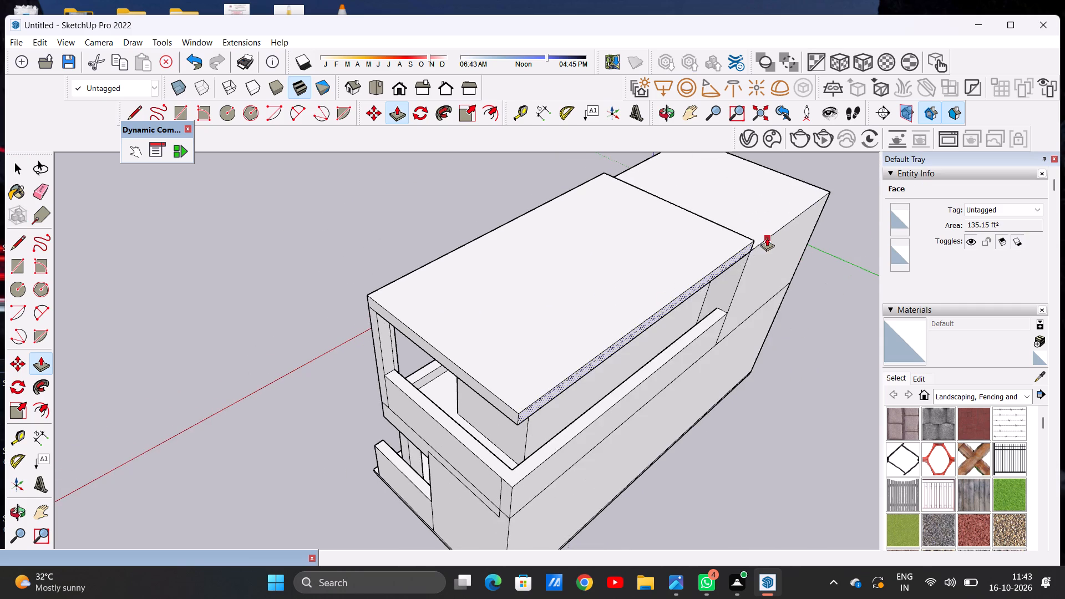
pyautogui.click(777, 232)
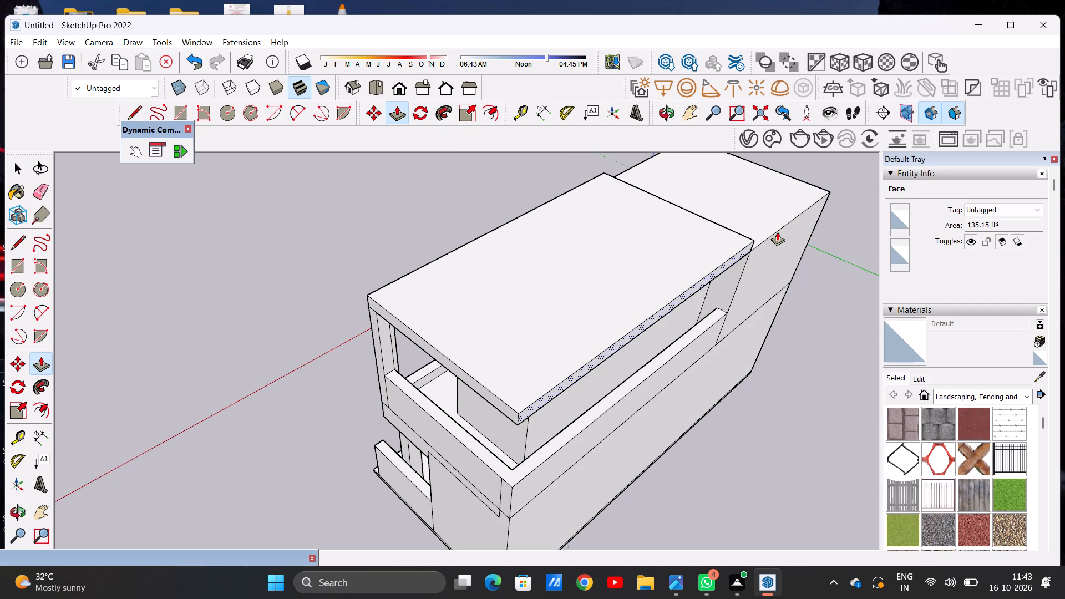
pyautogui.press('space')
pyautogui.press('space')
# Draw two lines across the top of the upper balcony parapet at its rear outer corner, outlining a column footprint.
pyautogui.moveTo(750, 305); pyautogui.dragTo(716, 268, button='middle')
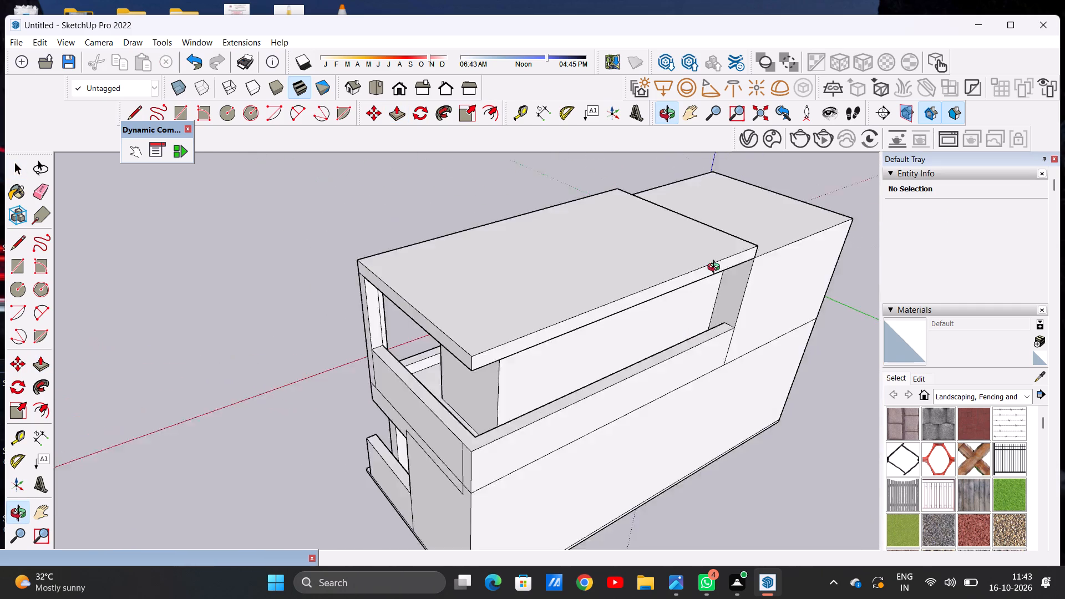
pyautogui.moveTo(716, 268); pyautogui.dragTo(783, 267, button='middle')
pyautogui.scroll(-6, 774, 255)
pyautogui.moveTo(662, 367); pyautogui.dragTo(762, 371, button='middle')
pyautogui.scroll(7, 618, 310)
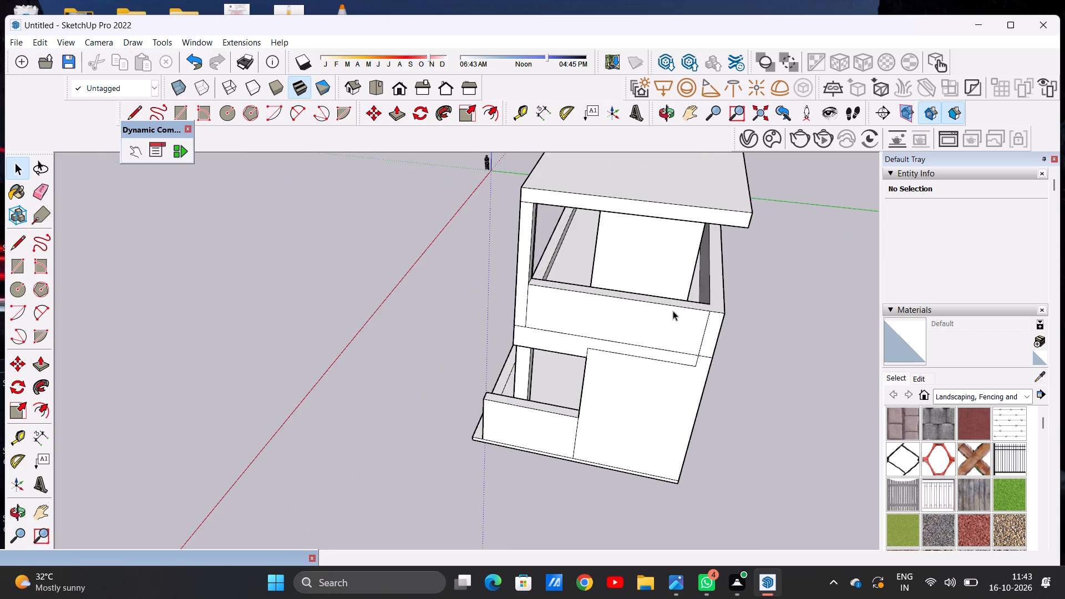
pyautogui.moveTo(698, 307); pyautogui.dragTo(734, 357, button='middle')
pyautogui.scroll(8, 740, 346)
pyautogui.moveTo(612, 288); pyautogui.dragTo(619, 340, button='middle')
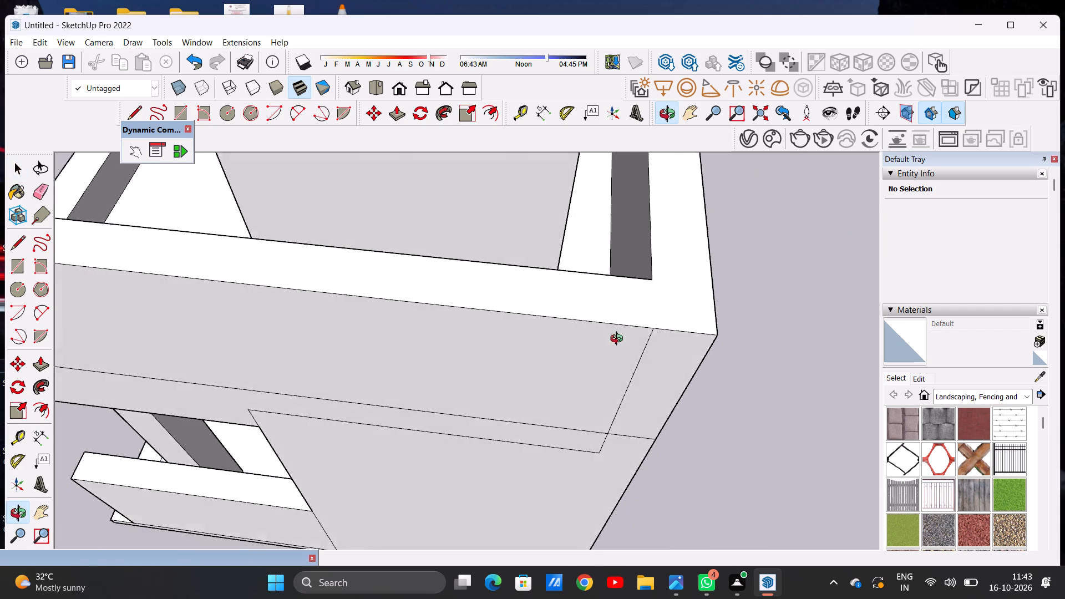
pyautogui.moveTo(619, 340); pyautogui.dragTo(619, 345, button='middle')
pyautogui.scroll(-6, 620, 341)
pyautogui.press('l')
pyautogui.scroll(3, 648, 324)
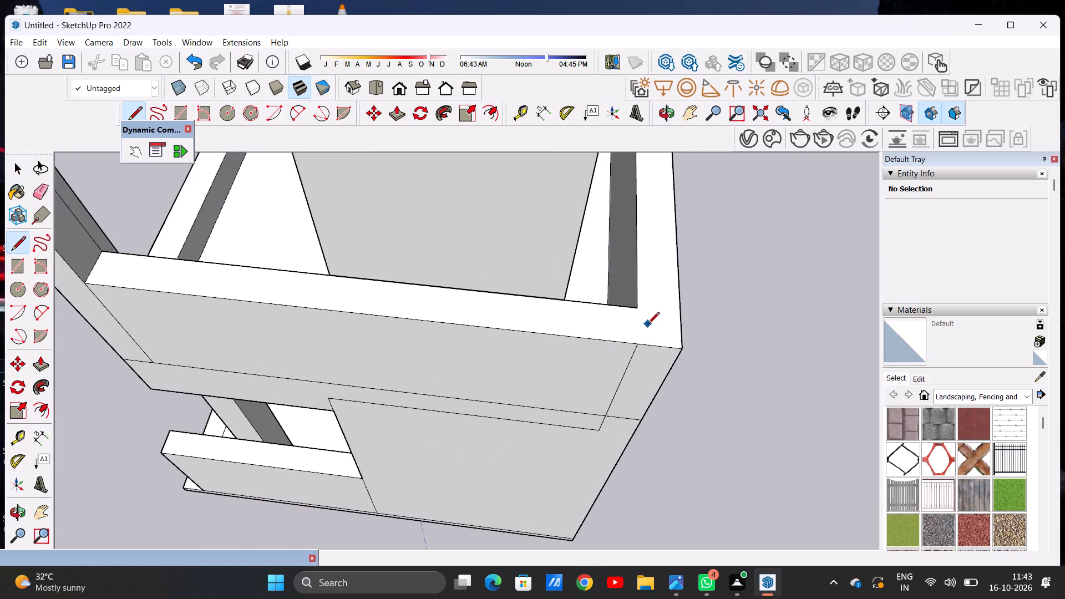
pyautogui.click(640, 306)
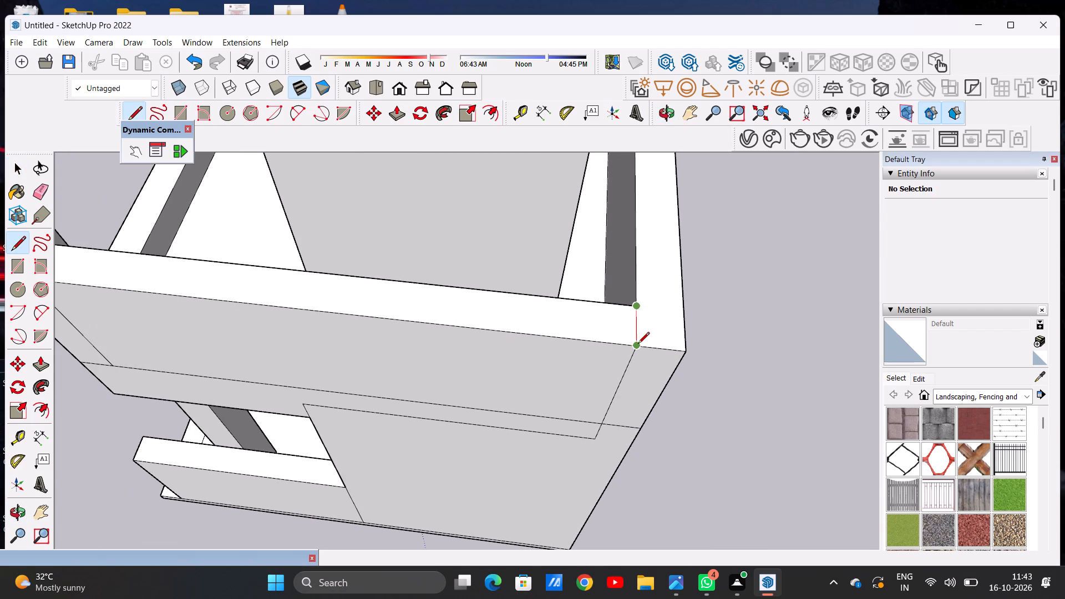
pyautogui.click(638, 345)
pyautogui.click(638, 305)
pyautogui.click(684, 307)
pyautogui.press('space')
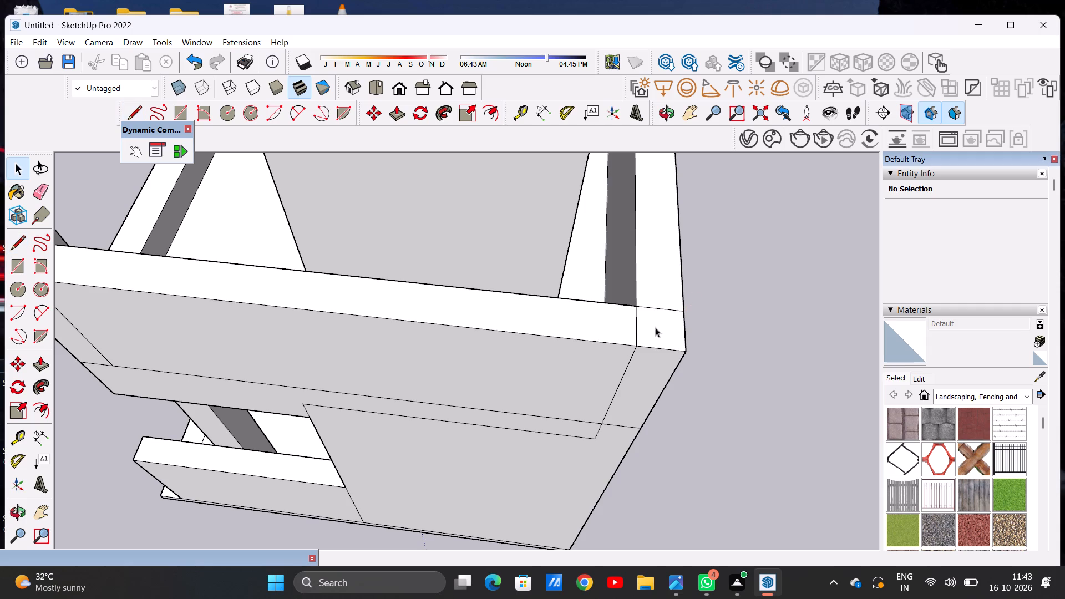
# Push/Pull the column footprint on the upper balcony parapet's rear outer corner up to the underside of the roof slab.
pyautogui.scroll(-14, 627, 364)
pyautogui.moveTo(665, 361); pyautogui.dragTo(641, 295, button='middle')
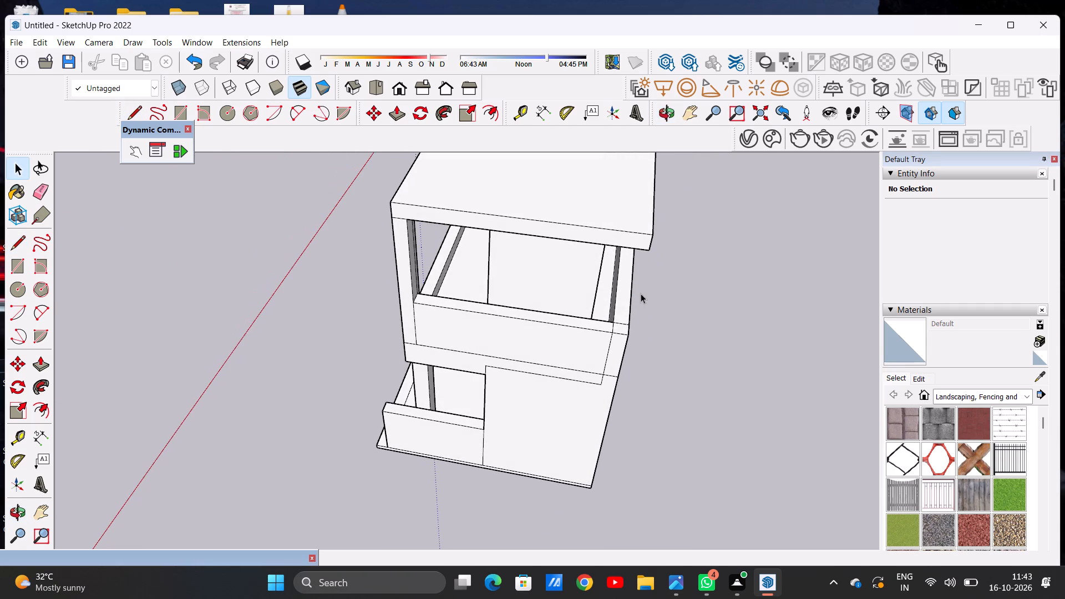
pyautogui.press('p')
pyautogui.scroll(12, 624, 313)
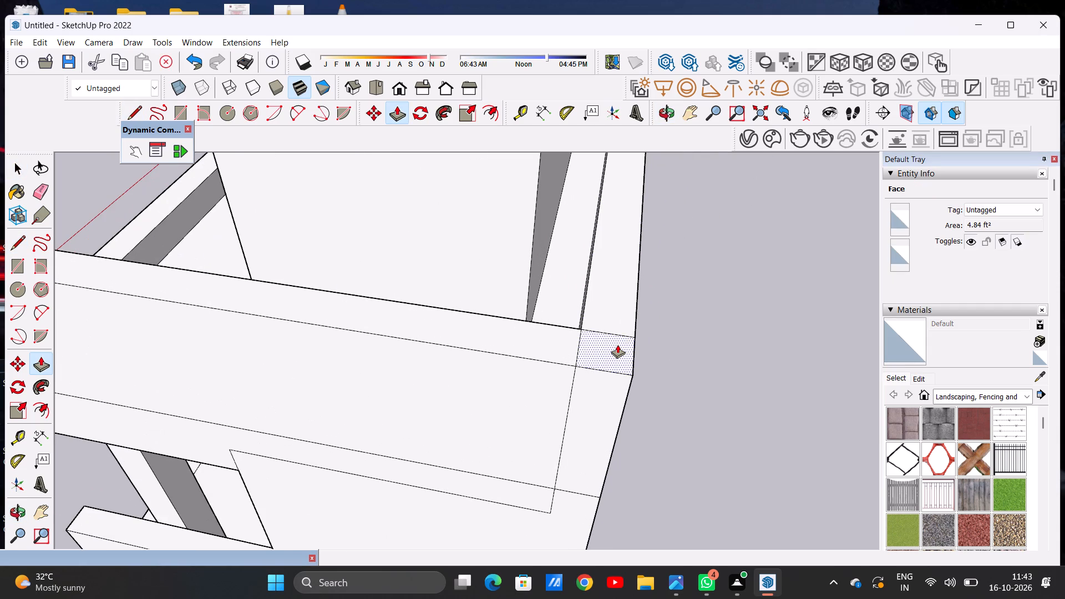
pyautogui.click(617, 346)
pyautogui.scroll(-15, 626, 293)
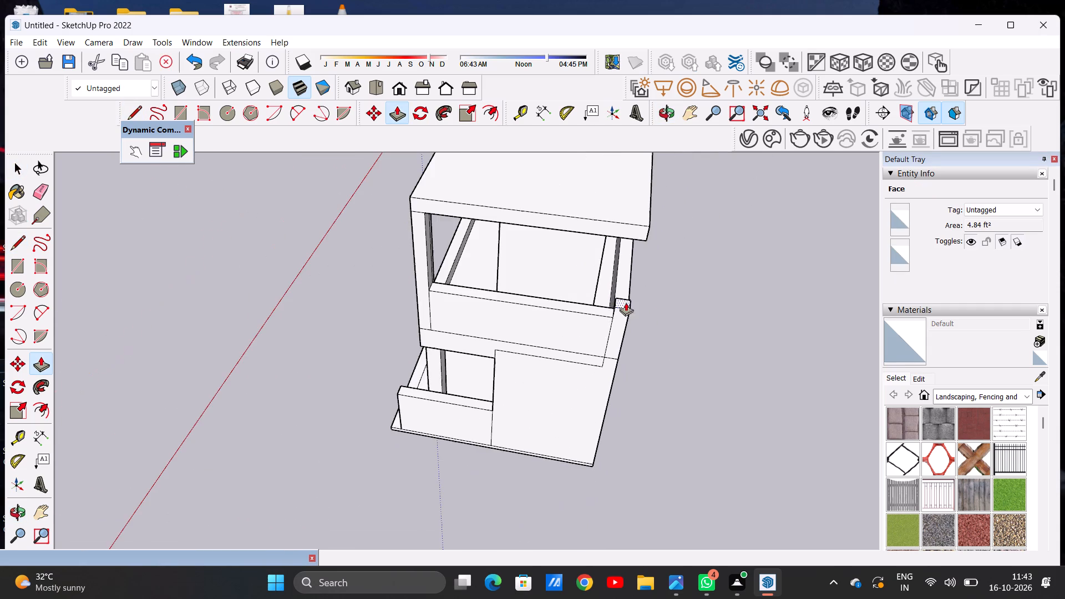
pyautogui.scroll(2, 651, 240)
pyautogui.scroll(-1, 651, 242)
pyautogui.scroll(3, 651, 242)
pyautogui.moveTo(650, 287); pyautogui.dragTo(633, 240, button='middle')
pyautogui.scroll(-3, 612, 339)
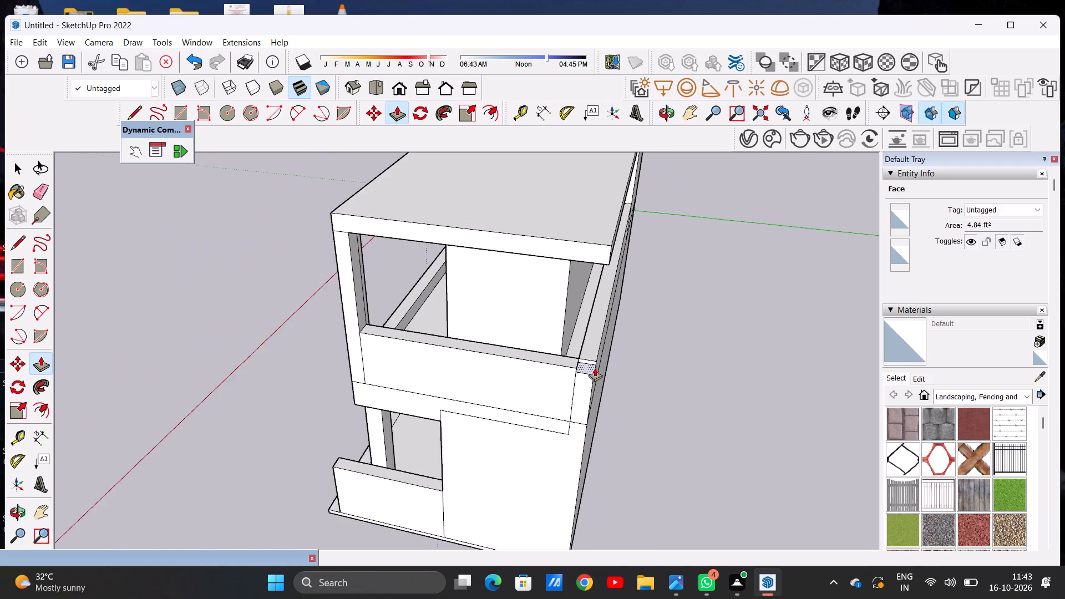
pyautogui.scroll(-6, 595, 368)
pyautogui.scroll(5, 581, 300)
pyautogui.scroll(-1, 583, 299)
pyautogui.scroll(10, 595, 299)
pyautogui.scroll(-7, 600, 299)
pyautogui.moveTo(622, 319); pyautogui.dragTo(625, 297, button='middle')
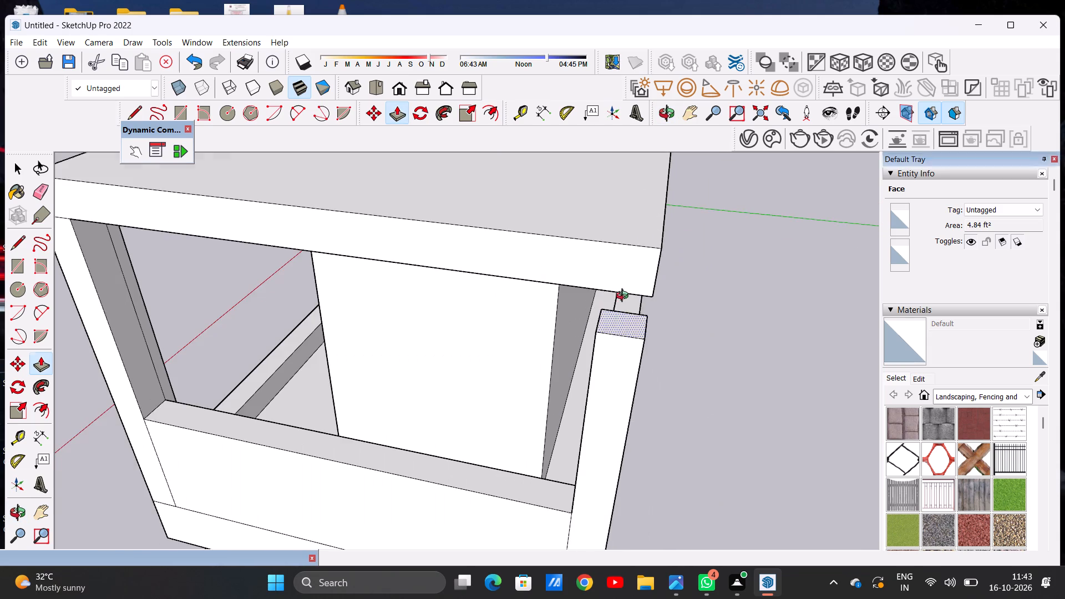
pyautogui.moveTo(625, 297); pyautogui.dragTo(628, 257, button='middle')
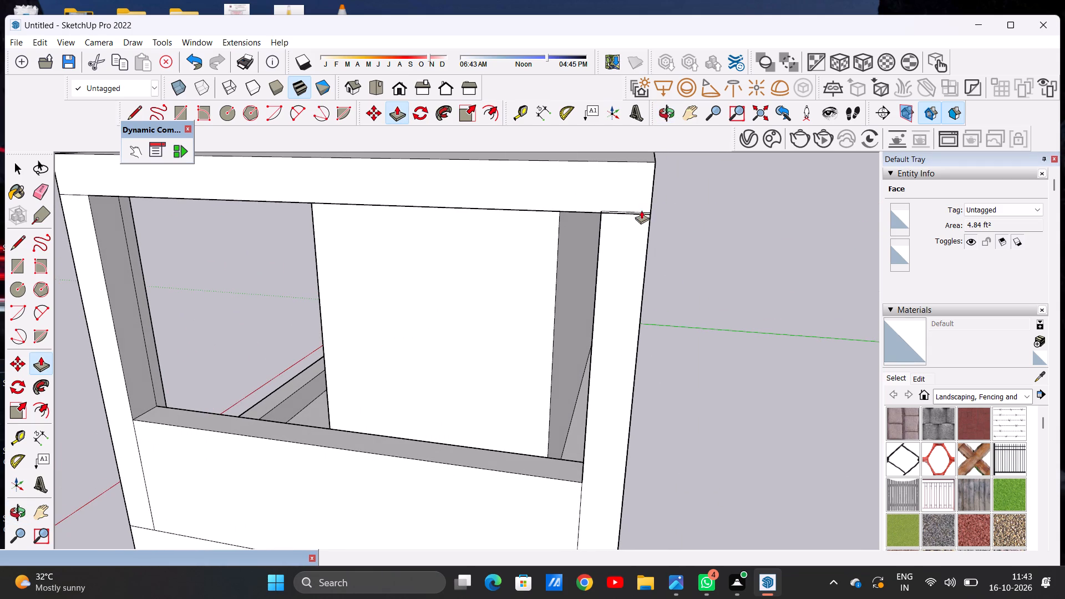
pyautogui.click(602, 216)
pyautogui.press('space')
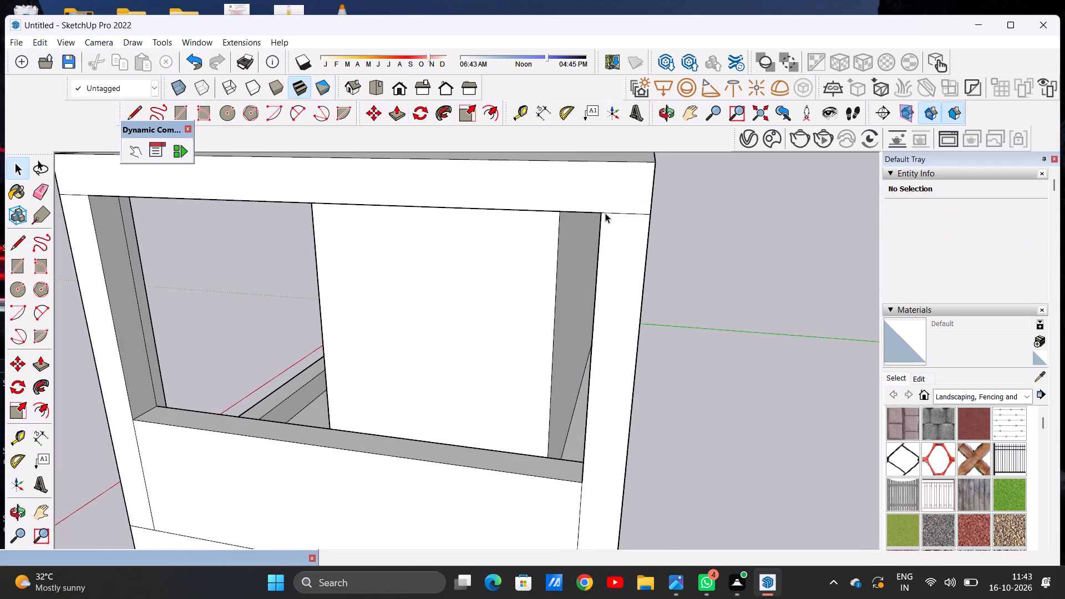
# Examine the new rear corner column, roof slab and upper balcony from the rear, the open end and the front.
pyautogui.scroll(-13, 597, 303)
pyautogui.moveTo(615, 314); pyautogui.dragTo(318, 298, button='middle')
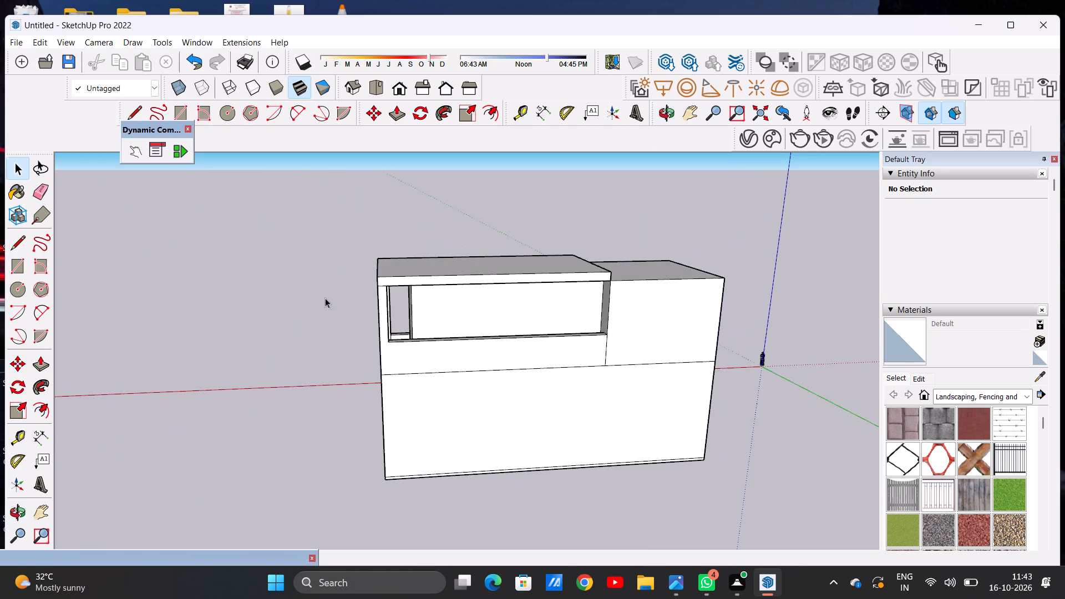
pyautogui.scroll(1, 392, 287)
pyautogui.scroll(-1, 392, 287)
pyautogui.scroll(5, 392, 287)
pyautogui.moveTo(397, 298); pyautogui.dragTo(616, 308, button='middle')
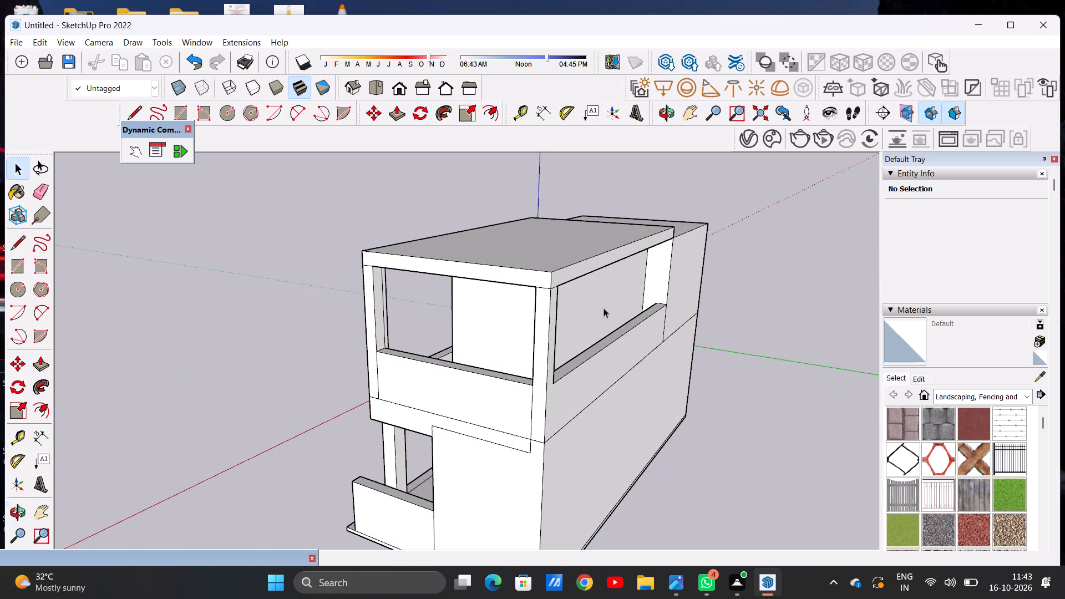
pyautogui.moveTo(394, 322); pyautogui.dragTo(691, 297, button='middle')
pyautogui.scroll(-4, 579, 297)
pyautogui.moveTo(475, 304); pyautogui.dragTo(721, 299, button='middle')
pyautogui.scroll(5, 570, 284)
pyautogui.moveTo(586, 331); pyautogui.dragTo(582, 339, button='middle')
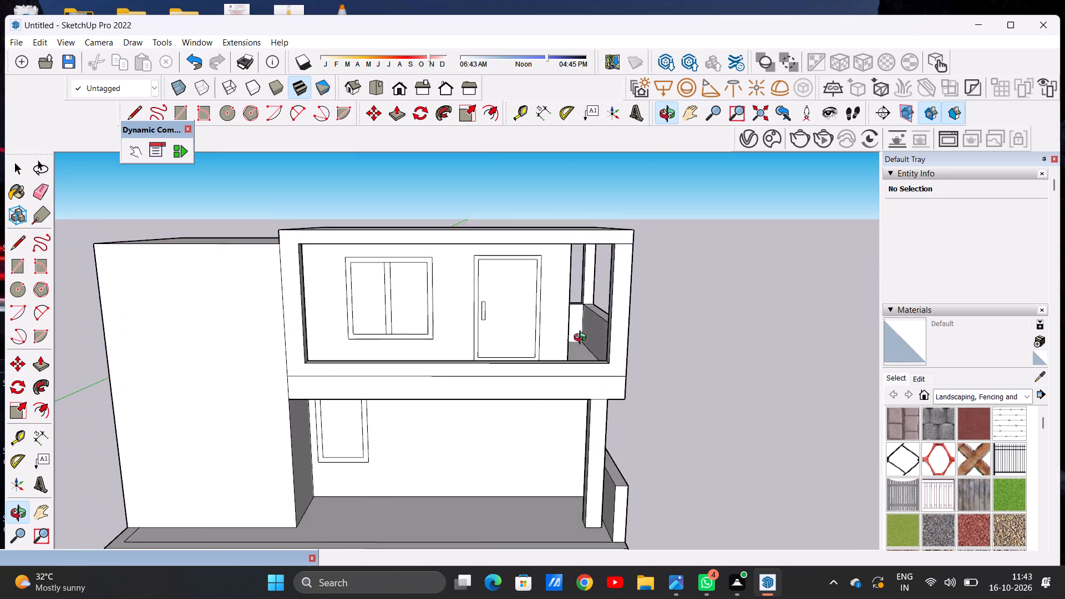
pyautogui.moveTo(582, 339); pyautogui.dragTo(653, 324, button='middle')
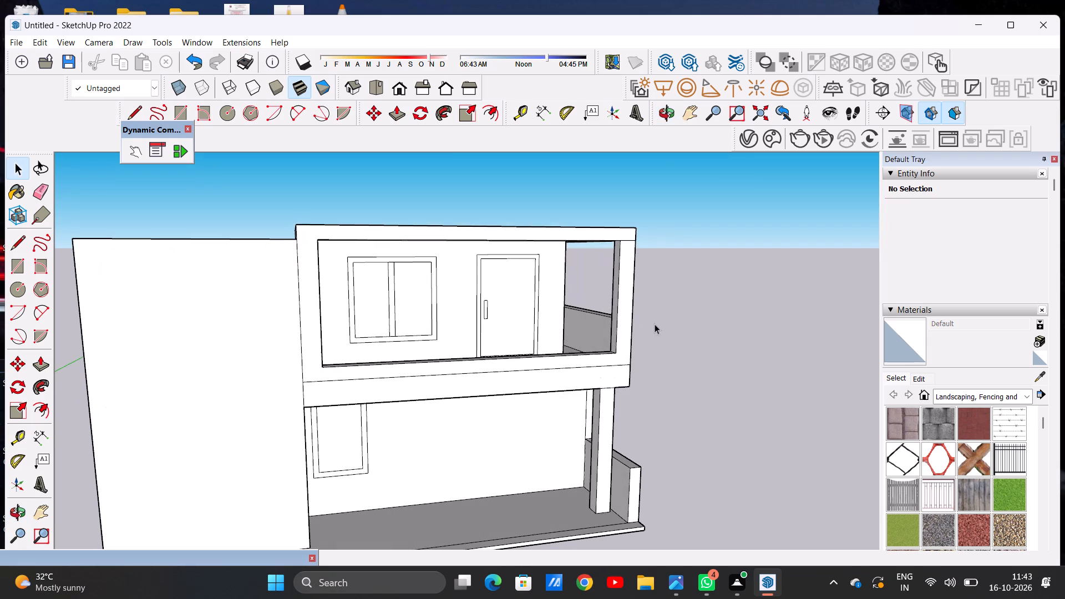
pyautogui.moveTo(566, 321); pyautogui.dragTo(480, 302, button='middle')
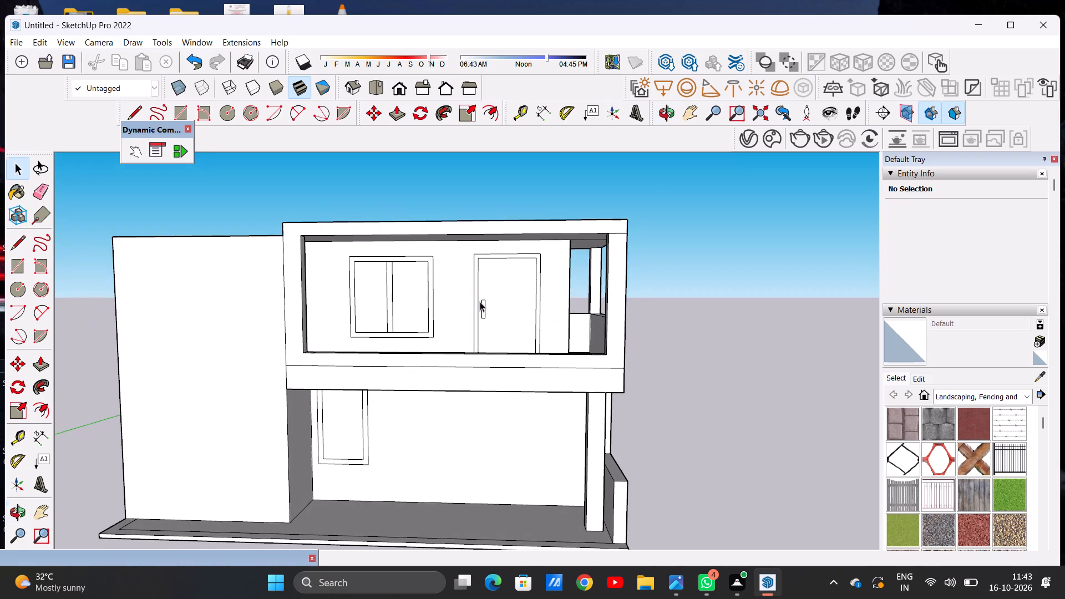
pyautogui.scroll(-3, 590, 338)
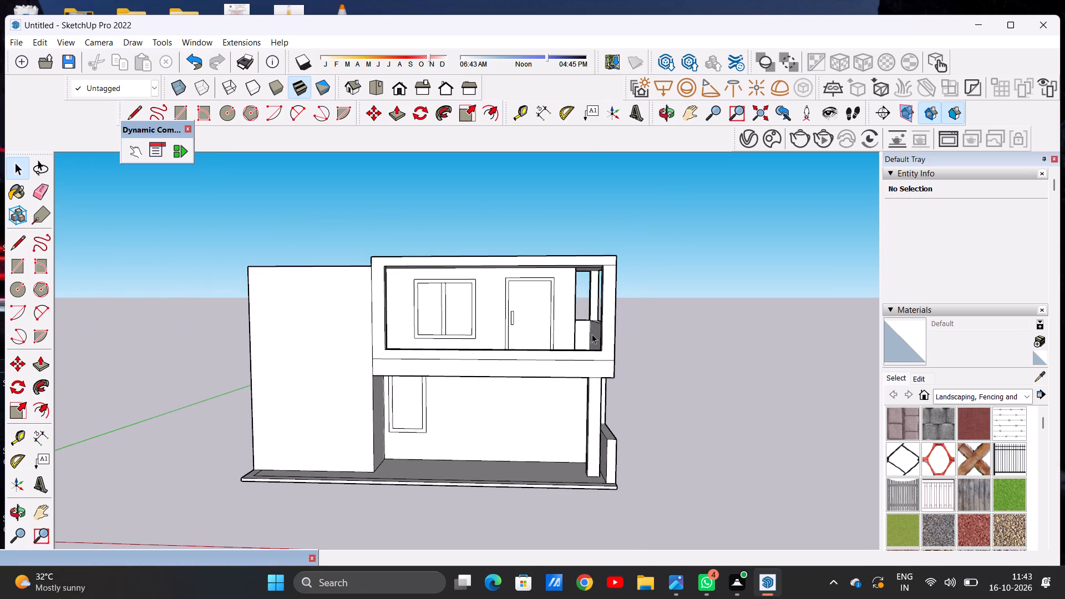
# Erase the seam line between the roof slab's front face and the front outer corner column.
pyautogui.scroll(6, 676, 260)
pyautogui.scroll(5, 583, 269)
pyautogui.moveTo(571, 258); pyautogui.dragTo(581, 312, button='middle')
pyautogui.scroll(4, 581, 312)
pyautogui.press('e')
pyautogui.moveTo(584, 293); pyautogui.dragTo(586, 303)
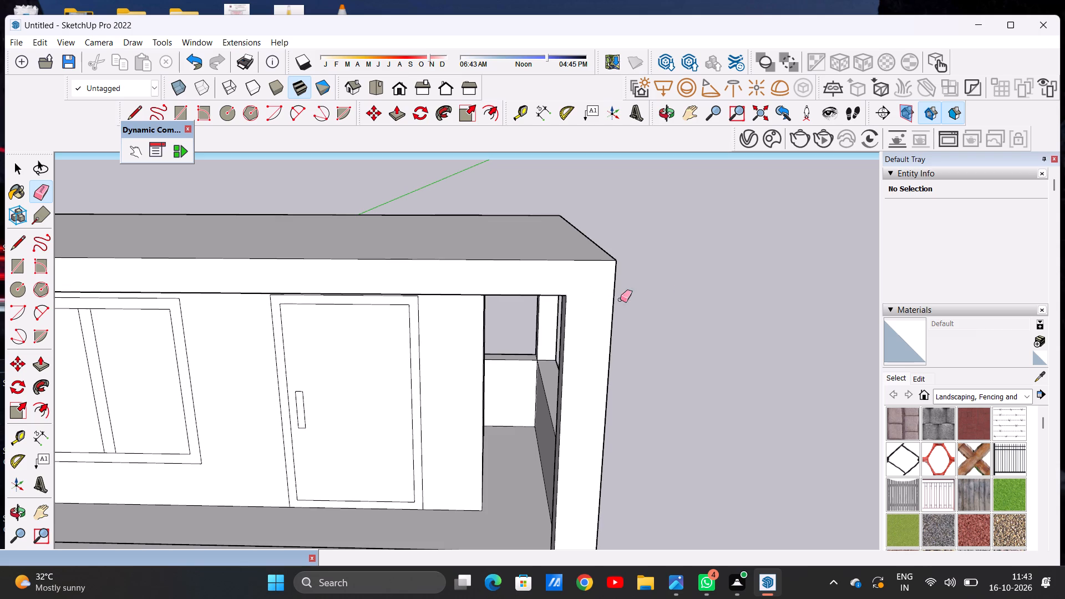
pyautogui.scroll(-9, 661, 291)
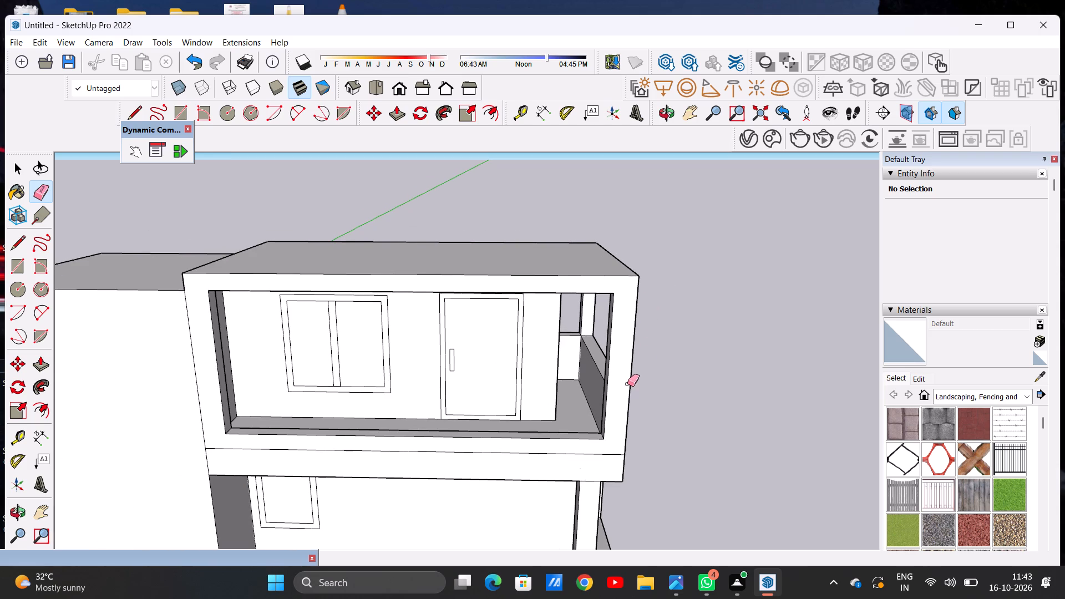
pyautogui.press('space')
# Push/Pull the narrow top face of the upper balcony's front parapet slightly upward.
pyautogui.moveTo(562, 430); pyautogui.dragTo(549, 295, button='middle')
pyautogui.moveTo(546, 299); pyautogui.dragTo(539, 318, button='middle')
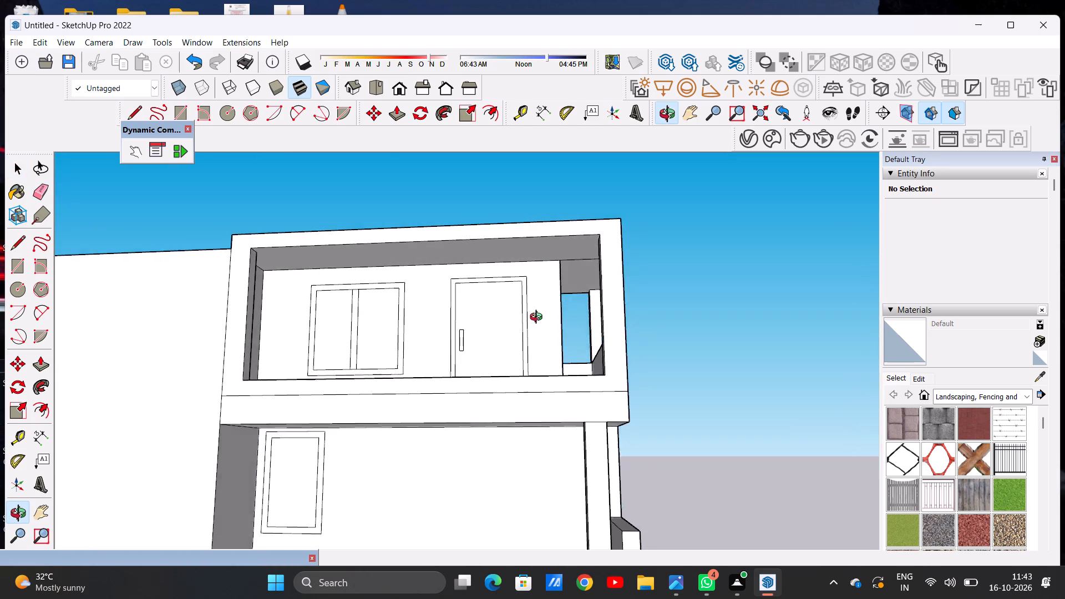
pyautogui.moveTo(539, 318); pyautogui.dragTo(562, 404, button='middle')
pyautogui.middleClick(561, 399)
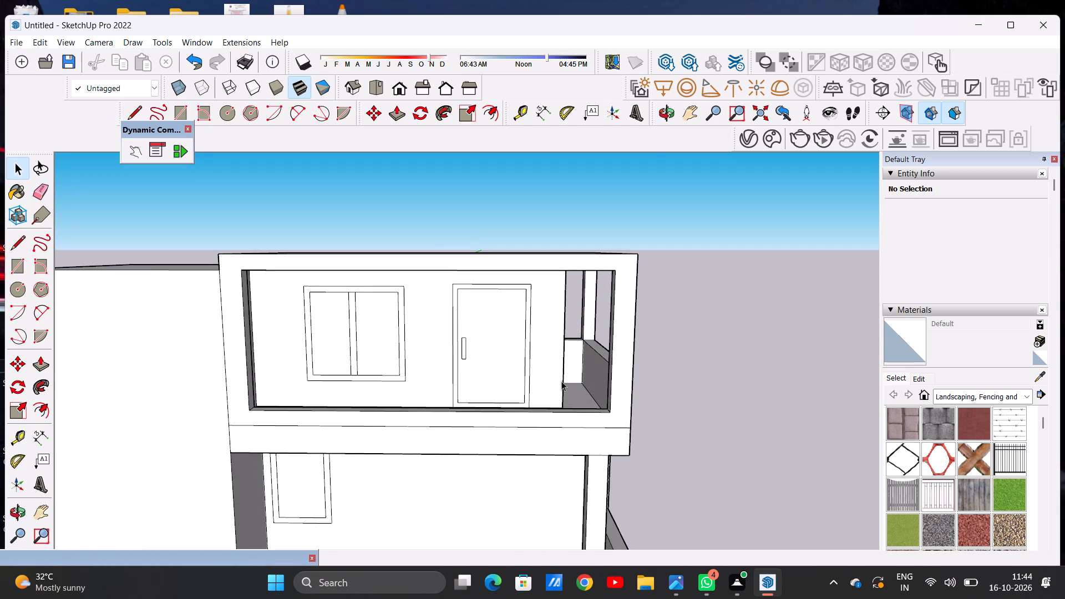
pyautogui.scroll(-3, 607, 392)
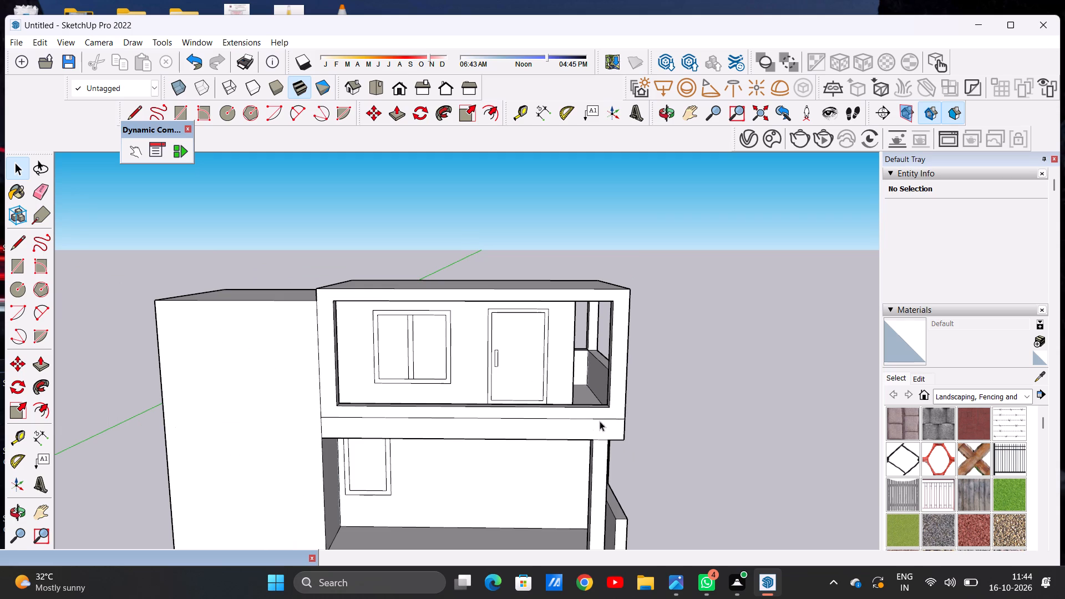
pyautogui.scroll(5, 410, 417)
pyautogui.moveTo(717, 393); pyautogui.dragTo(718, 455, button='middle')
pyautogui.scroll(3, 733, 438)
pyautogui.press('p')
pyautogui.scroll(7, 738, 412)
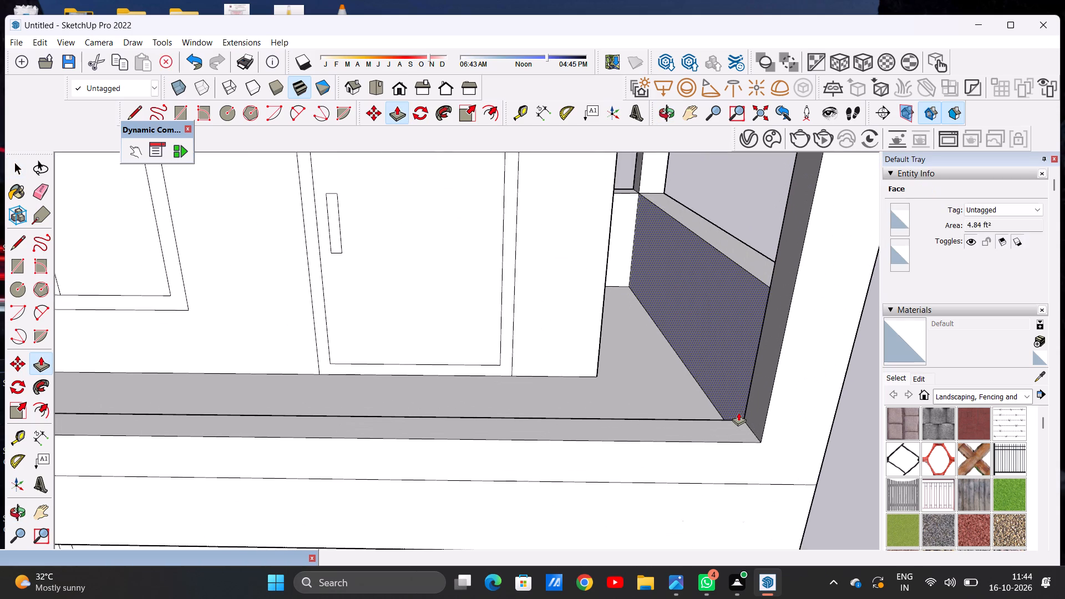
pyautogui.click(747, 429)
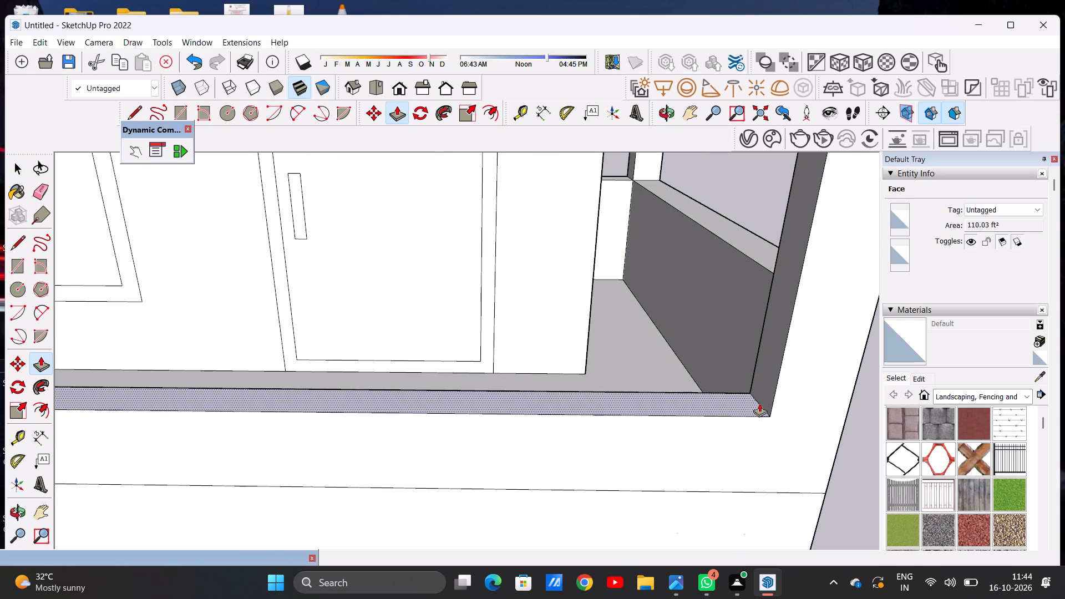
pyautogui.click(759, 403)
# Draw a line along the roof slab's underside between the inner corners of the two front columns, marking off a narrow front strip.
pyautogui.scroll(-9, 713, 454)
pyautogui.moveTo(699, 458); pyautogui.dragTo(706, 409, button='middle')
pyautogui.scroll(-5, 706, 413)
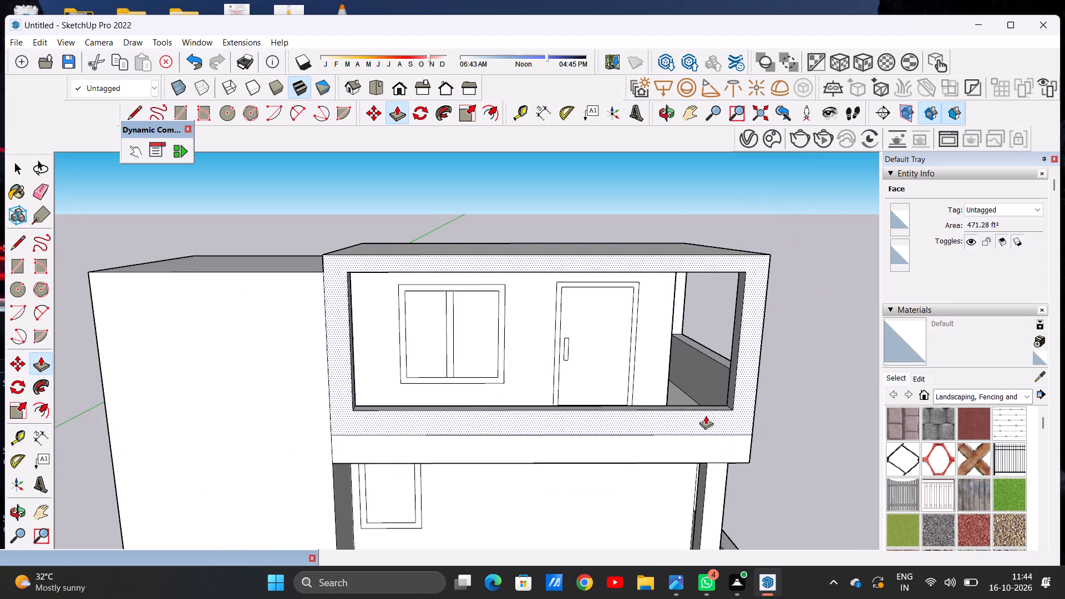
pyautogui.scroll(-2, 706, 415)
pyautogui.scroll(4, 719, 272)
pyautogui.moveTo(766, 337); pyautogui.dragTo(774, 236, button='middle')
pyautogui.scroll(4, 728, 251)
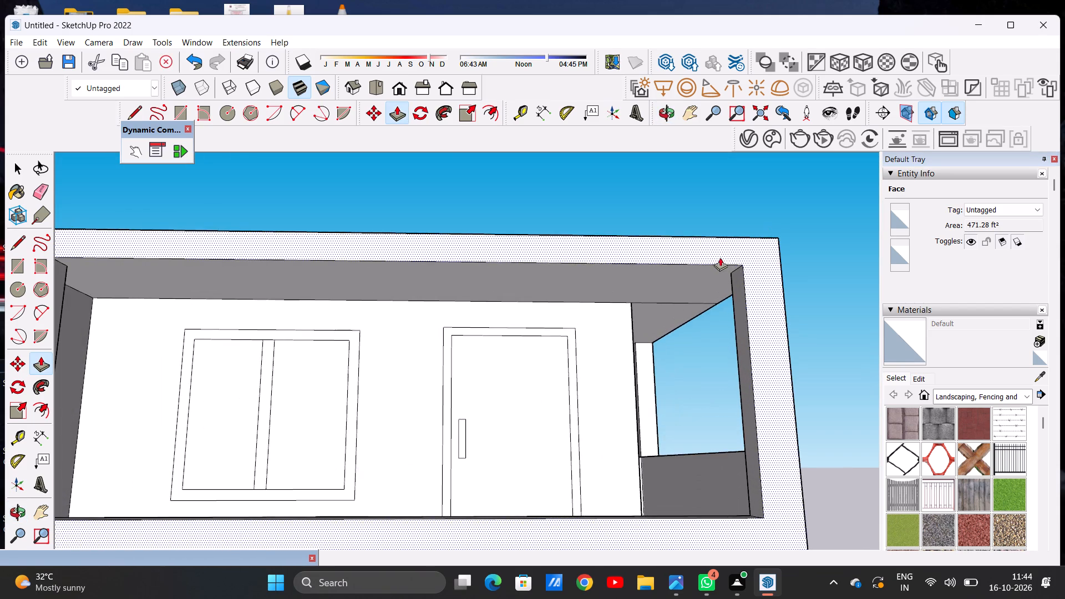
pyautogui.scroll(2, 720, 257)
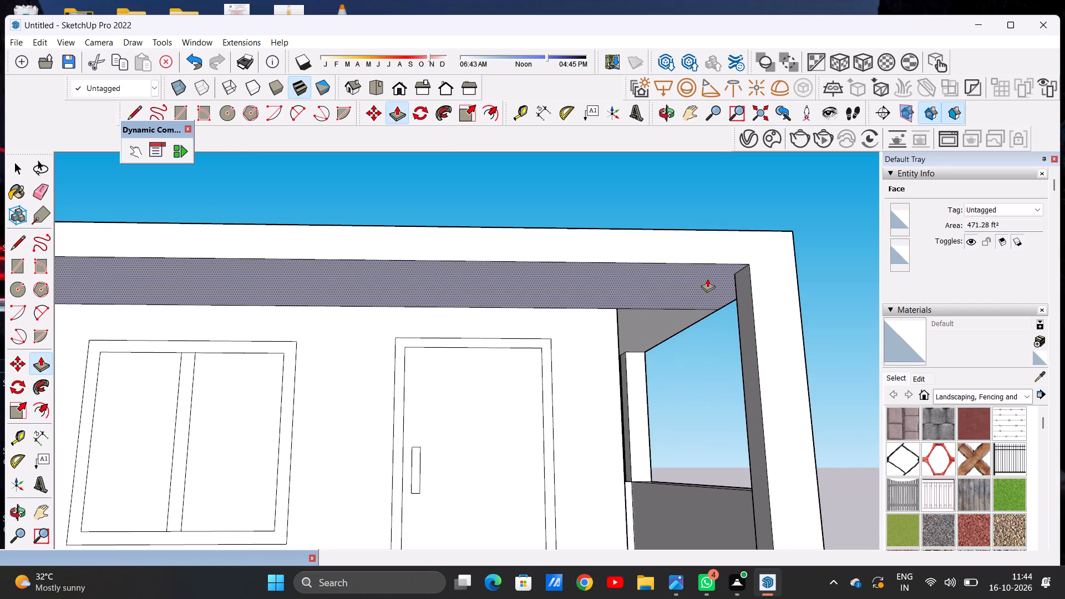
pyautogui.press('space')
pyautogui.press('l')
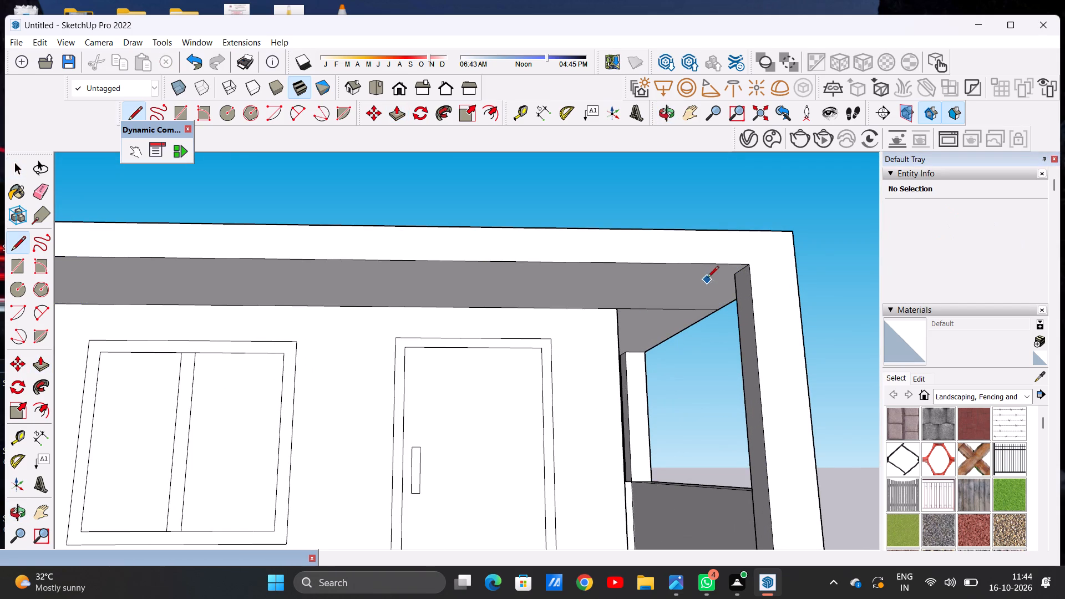
pyautogui.scroll(9, 721, 273)
pyautogui.scroll(-1, 767, 306)
pyautogui.scroll(1, 767, 306)
pyautogui.click(735, 258)
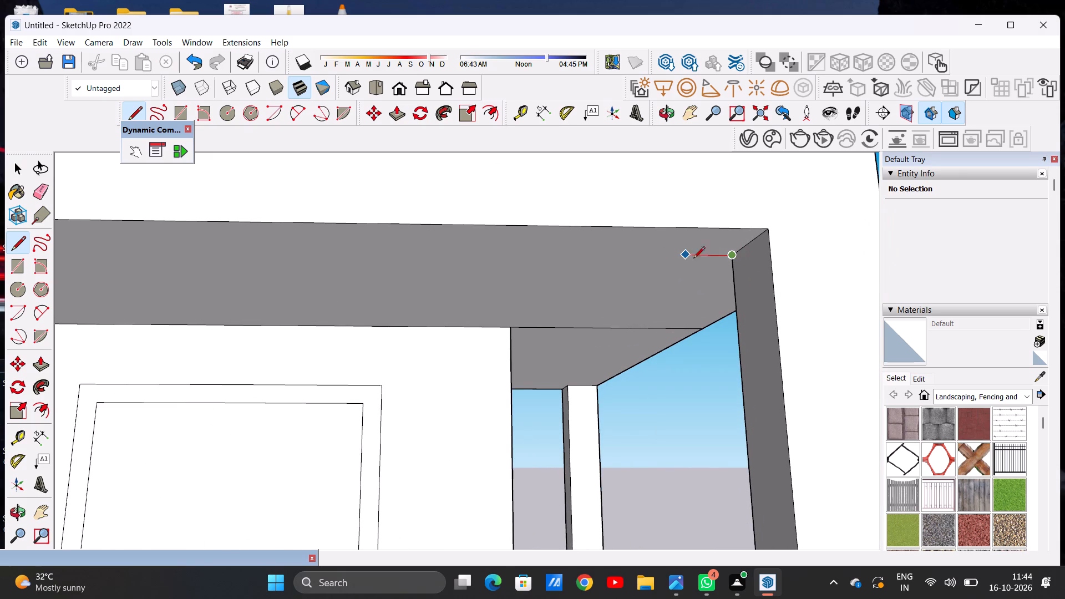
pyautogui.scroll(-10, 703, 259)
pyautogui.scroll(-8, 500, 269)
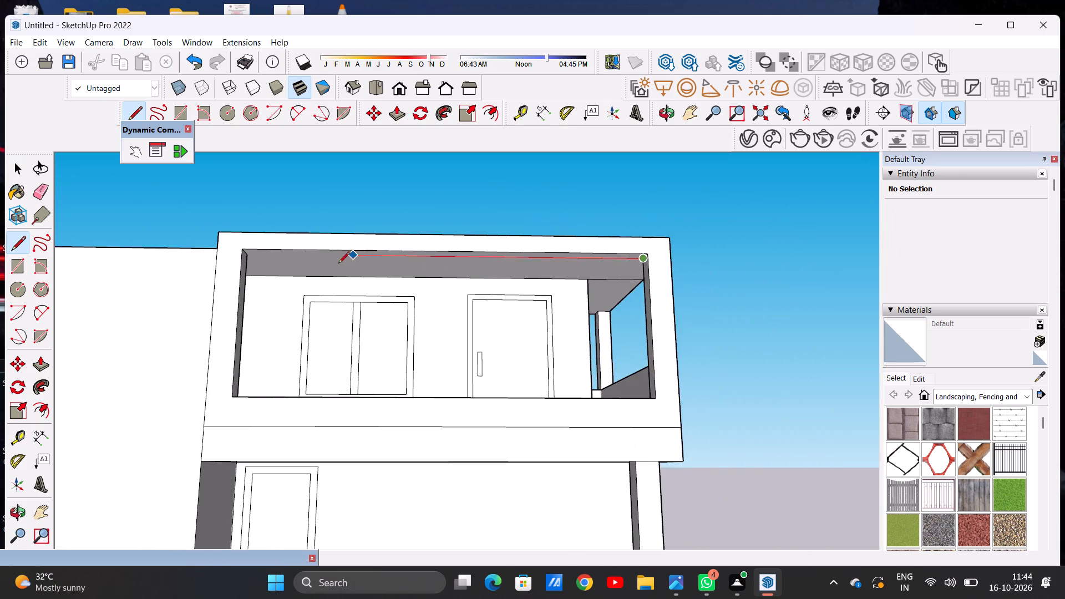
pyautogui.scroll(6, 289, 272)
pyautogui.scroll(12, 207, 246)
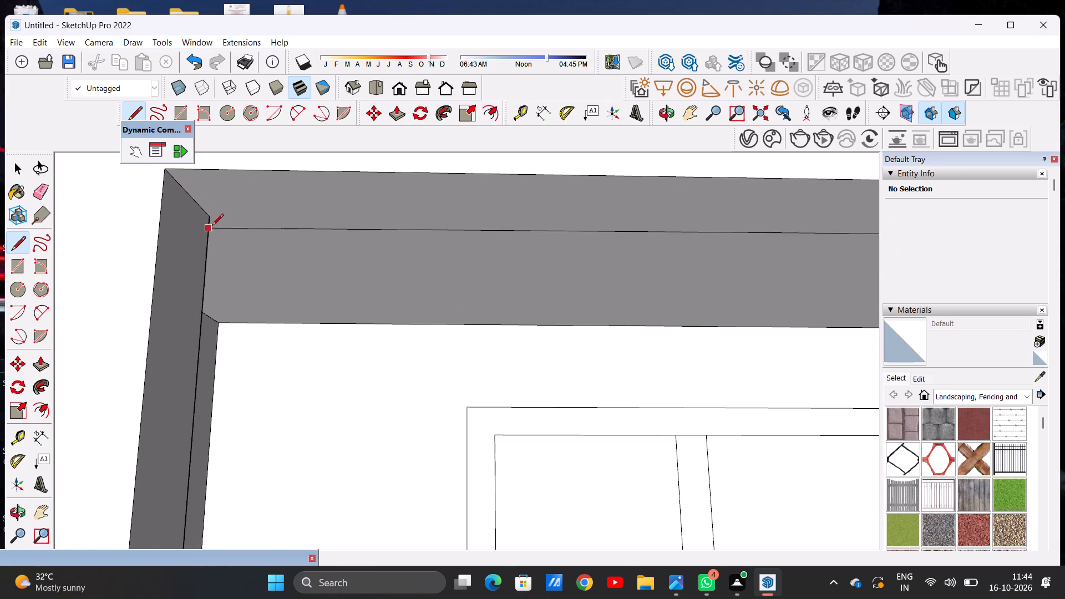
pyautogui.click(211, 217)
pyautogui.press('space')
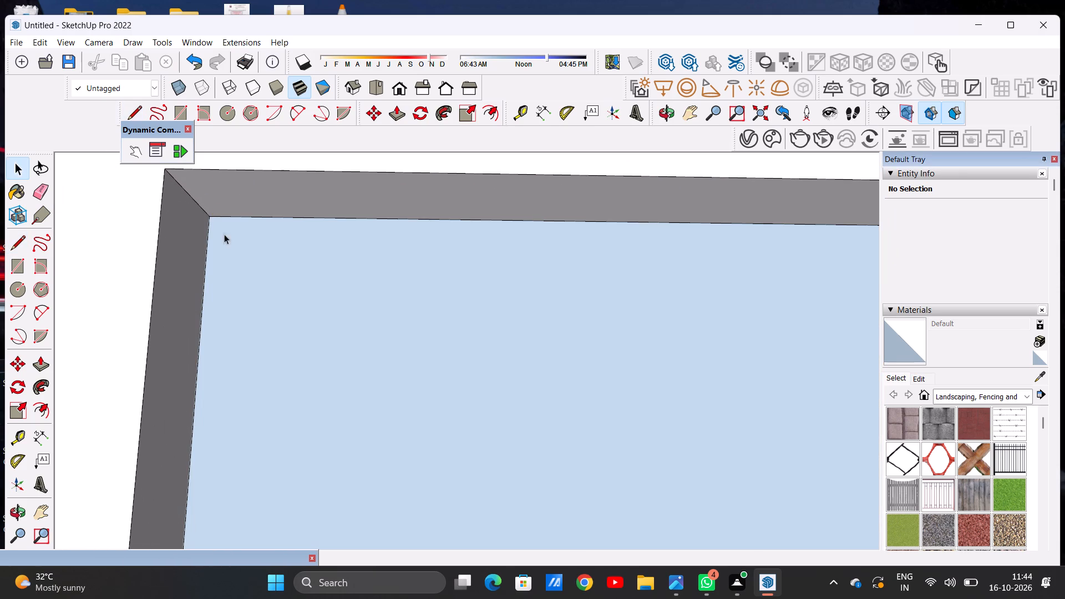
# Delete the face filling the upper balcony's front opening.
pyautogui.click(354, 354)
pyautogui.press('Delete')
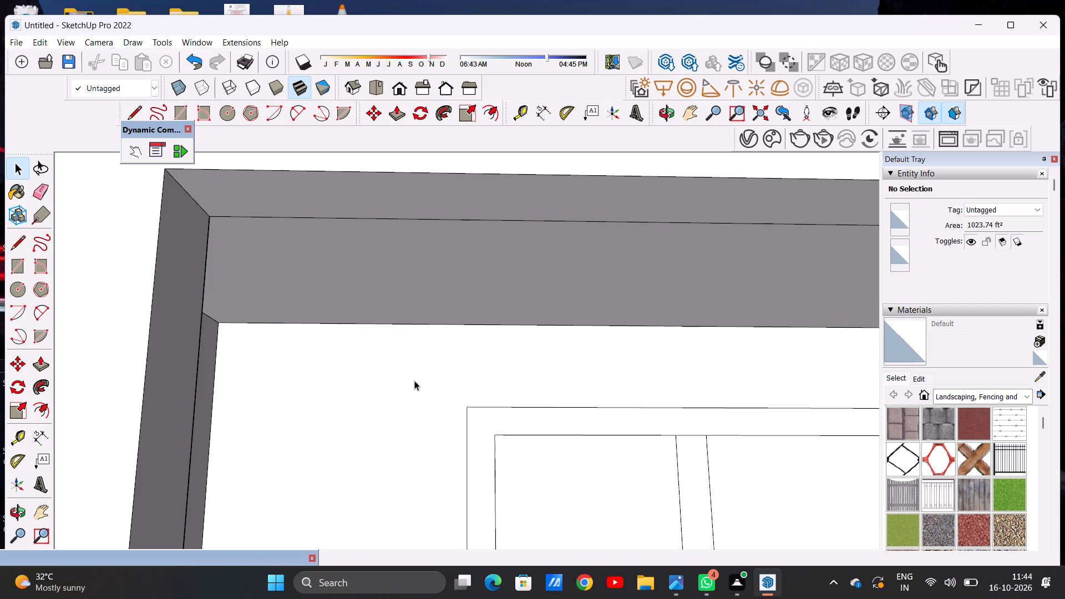
# Push/Pull the narrow front strip of the roof slab's underside slightly downward to form a lip above the balcony opening.
pyautogui.scroll(-9, 429, 384)
pyautogui.moveTo(393, 344); pyautogui.dragTo(316, 373, button='middle')
pyautogui.scroll(-11, 330, 340)
pyautogui.scroll(7, 533, 375)
pyautogui.moveTo(544, 384); pyautogui.dragTo(641, 324, button='middle')
pyautogui.scroll(4, 799, 265)
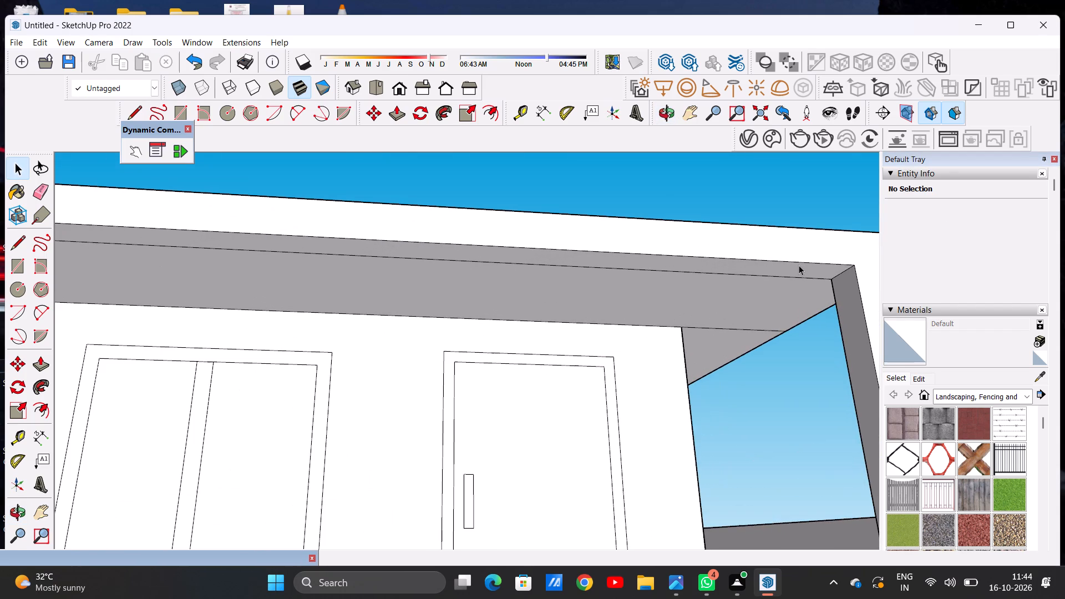
pyautogui.press('p')
pyautogui.scroll(4, 824, 271)
pyautogui.click(824, 267)
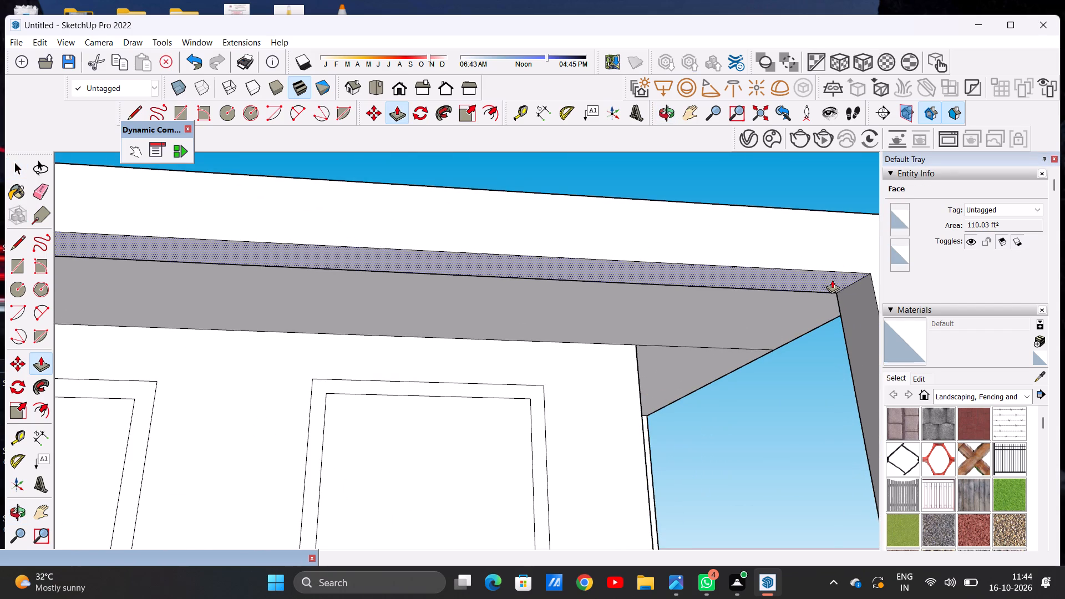
pyautogui.click(834, 291)
pyautogui.press('space')
pyautogui.scroll(-3, 691, 288)
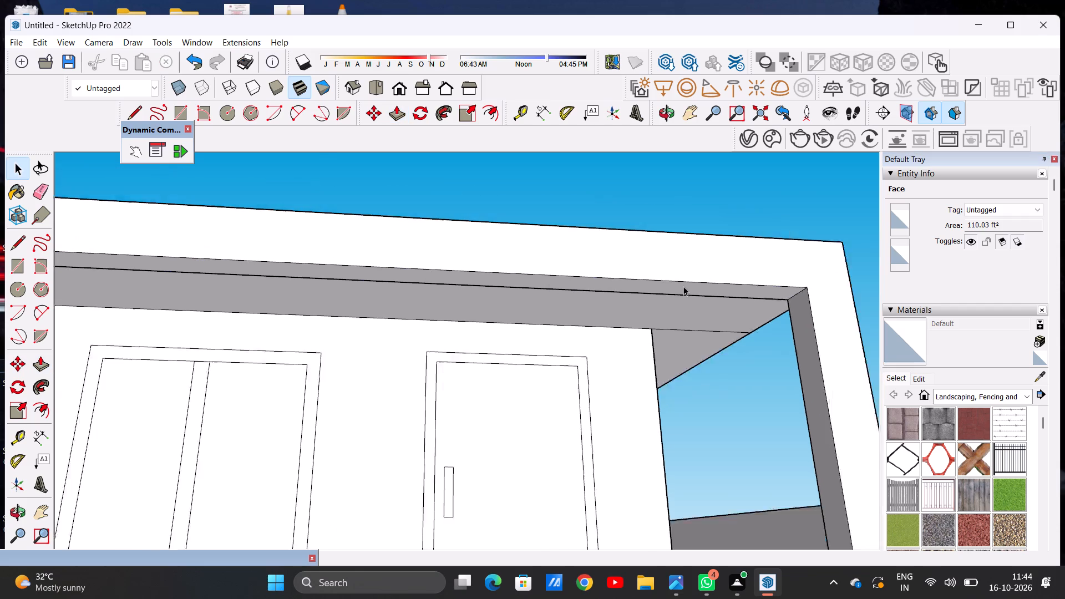
# Examine the upper balcony's front opening and the underside of the roof slab near the outer corner column.
pyautogui.scroll(-11, 683, 286)
pyautogui.moveTo(551, 308); pyautogui.dragTo(548, 367, button='middle')
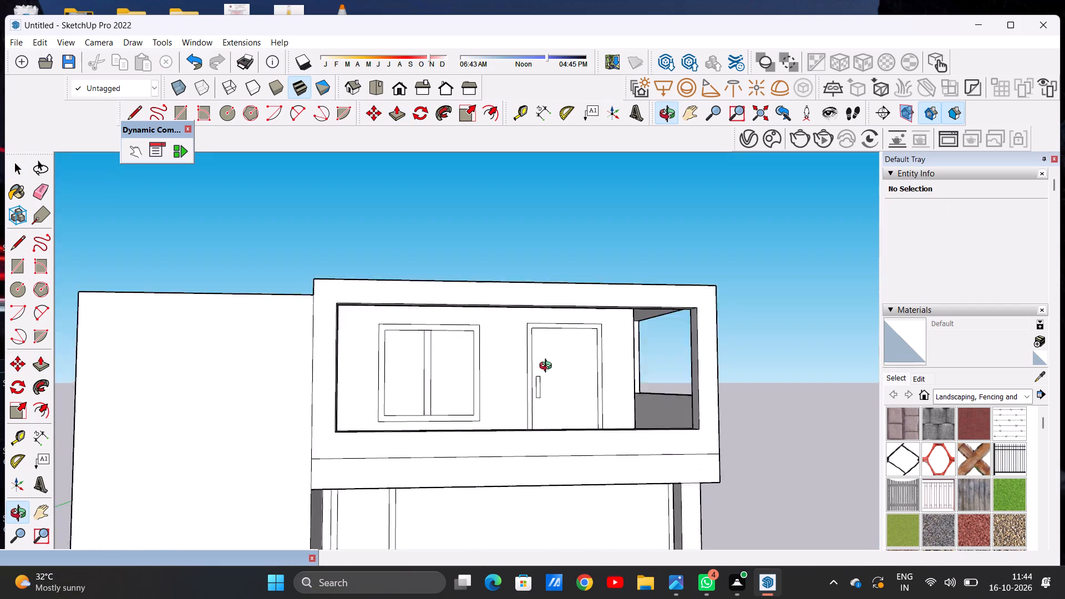
pyautogui.moveTo(548, 367); pyautogui.dragTo(626, 345, button='middle')
pyautogui.moveTo(590, 312); pyautogui.dragTo(584, 307, button='middle')
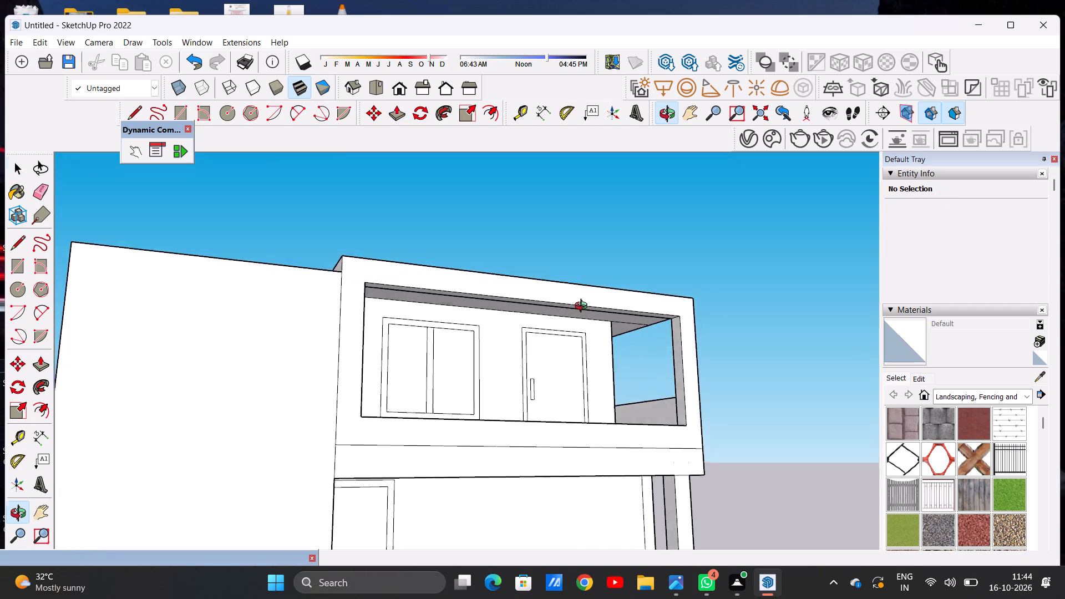
pyautogui.moveTo(584, 307); pyautogui.dragTo(506, 266, button='middle')
pyautogui.scroll(11, 652, 309)
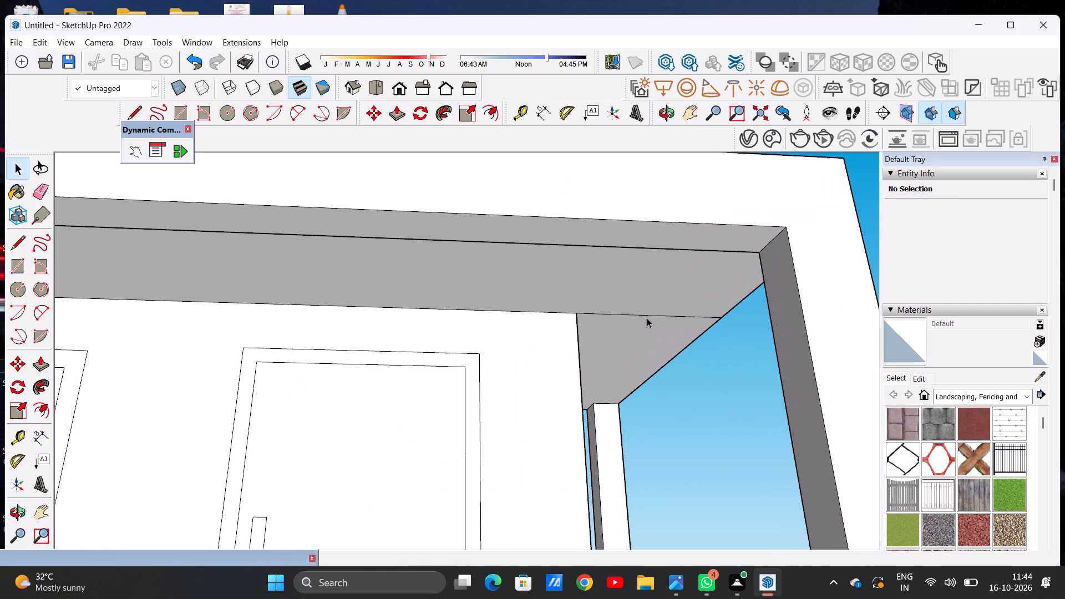
# Erase the leftover edge on the roof slab's underside near the upper room's outer wall corner.
pyautogui.press('e')
pyautogui.moveTo(626, 305); pyautogui.dragTo(626, 323)
pyautogui.press('space')
# Examine the whole building from the front, the balcony side and above, comparing the roof levels.
pyautogui.scroll(-3, 579, 382)
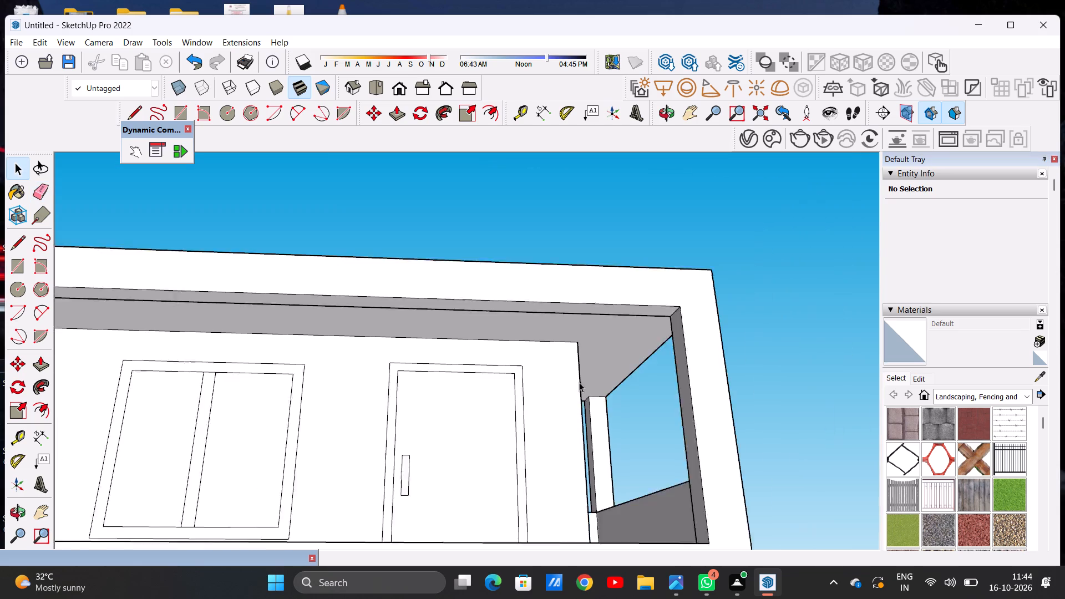
pyautogui.scroll(-13, 579, 382)
pyautogui.moveTo(582, 372); pyautogui.dragTo(552, 473, button='middle')
pyautogui.scroll(-11, 635, 390)
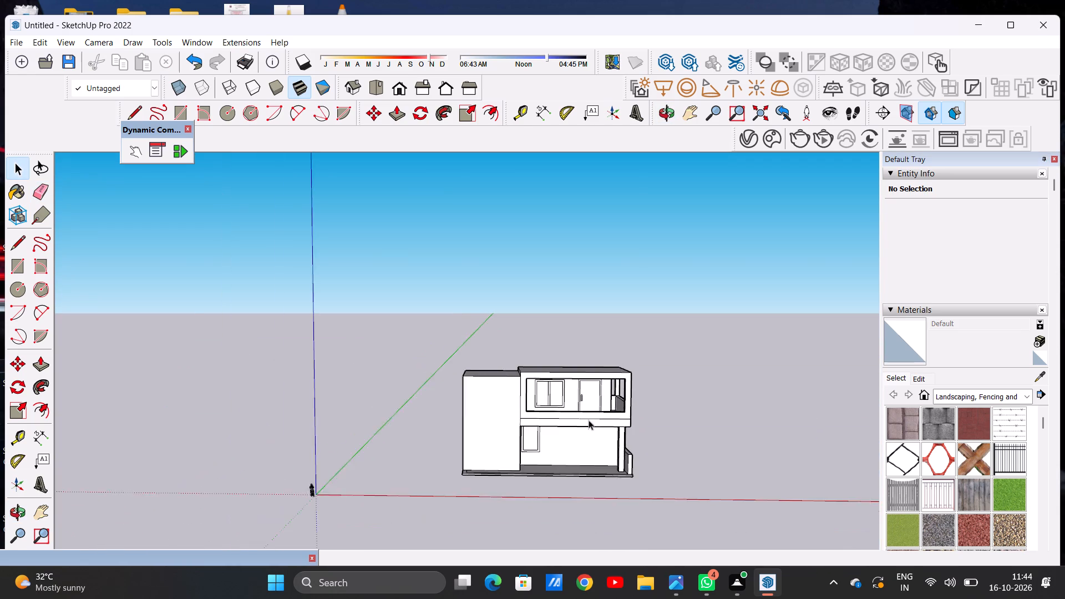
pyautogui.scroll(7, 584, 423)
pyautogui.moveTo(587, 428); pyautogui.dragTo(563, 443, button='middle')
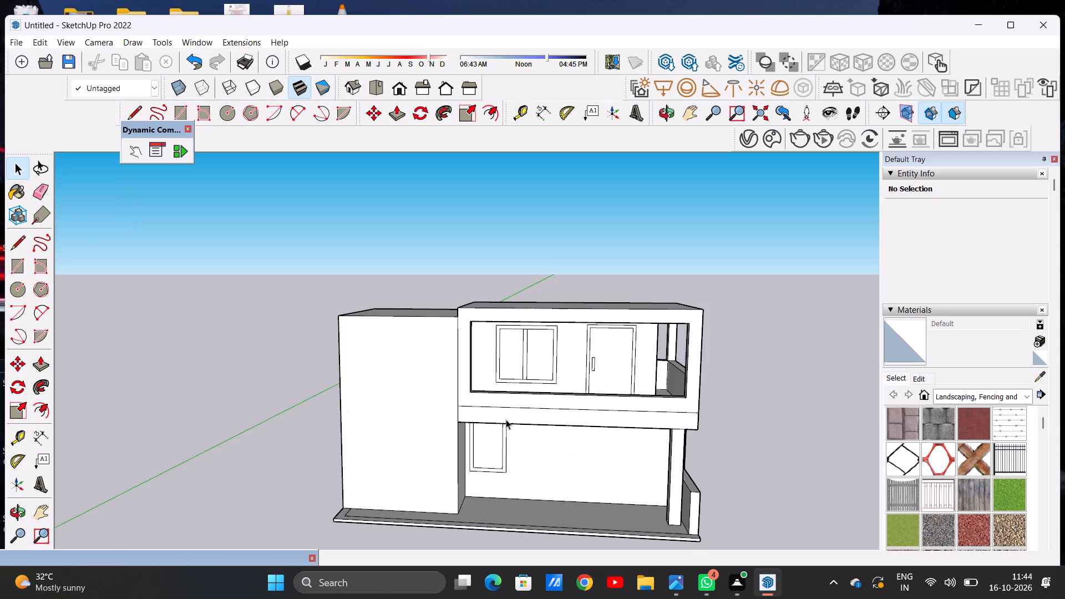
pyautogui.scroll(-3, 506, 419)
pyautogui.moveTo(504, 419); pyautogui.dragTo(552, 419, button='middle')
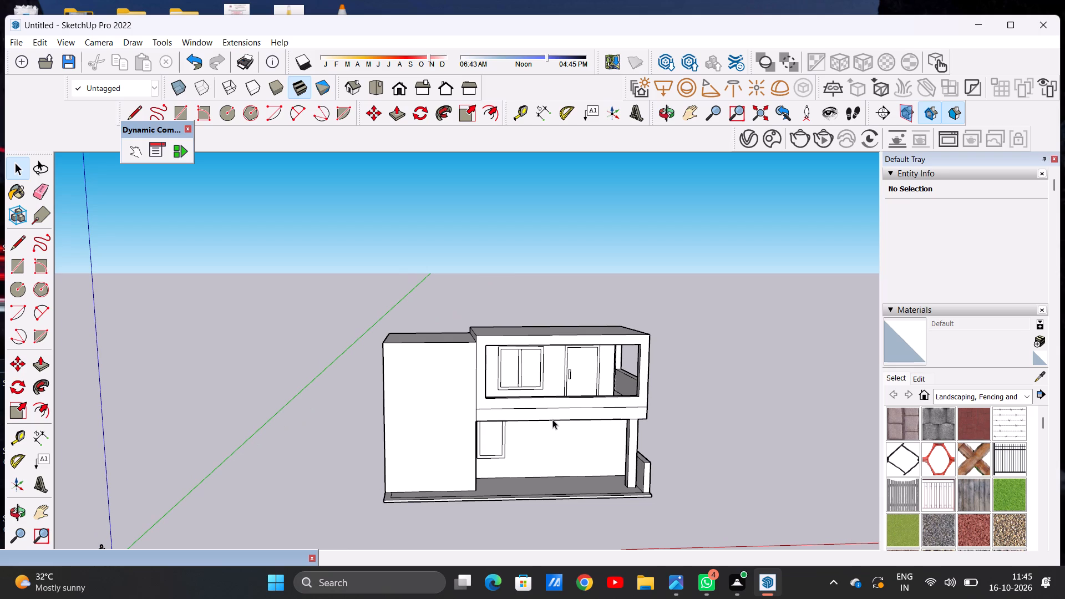
pyautogui.scroll(-6, 535, 408)
pyautogui.scroll(20, 606, 372)
pyautogui.scroll(2, 606, 372)
pyautogui.moveTo(691, 379); pyautogui.dragTo(304, 331, button='middle')
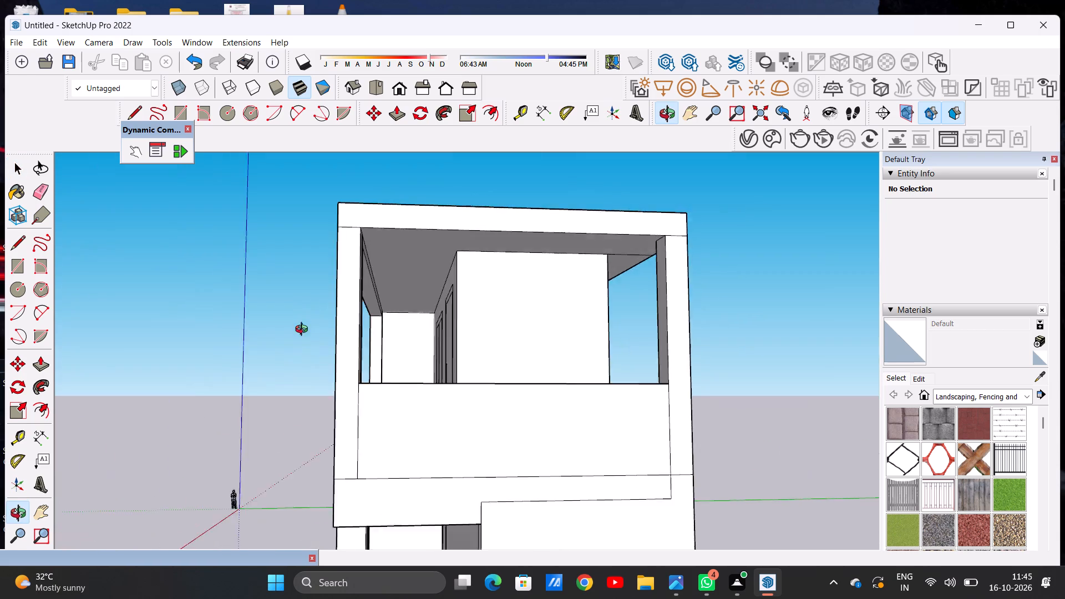
pyautogui.moveTo(304, 331); pyautogui.dragTo(656, 351, button='middle')
pyautogui.scroll(-11, 476, 360)
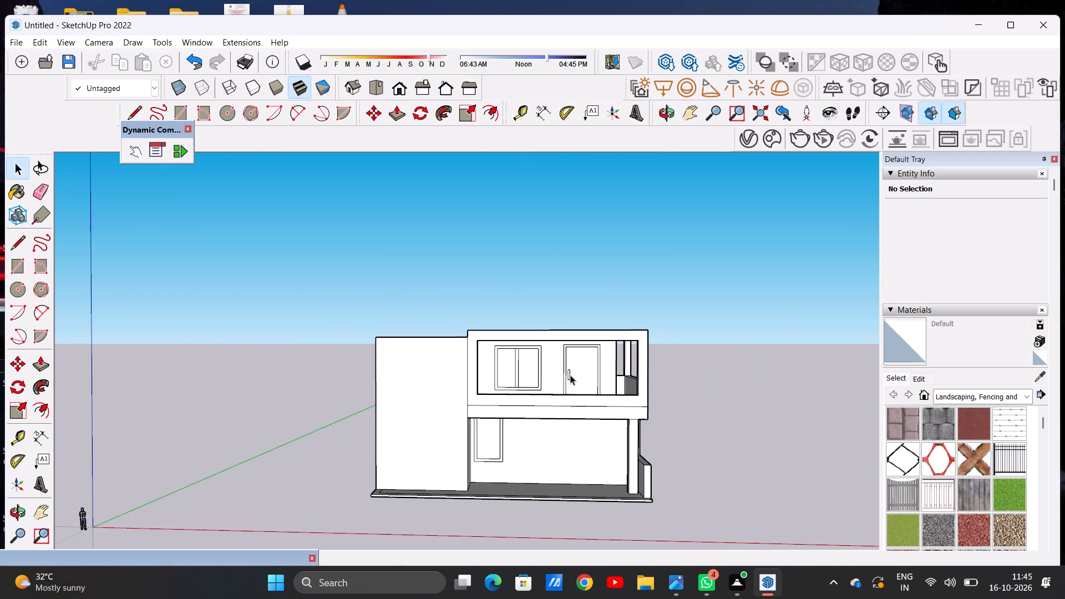
pyautogui.scroll(-3, 539, 373)
pyautogui.scroll(4, 522, 294)
pyautogui.moveTo(544, 331); pyautogui.dragTo(630, 430, button='middle')
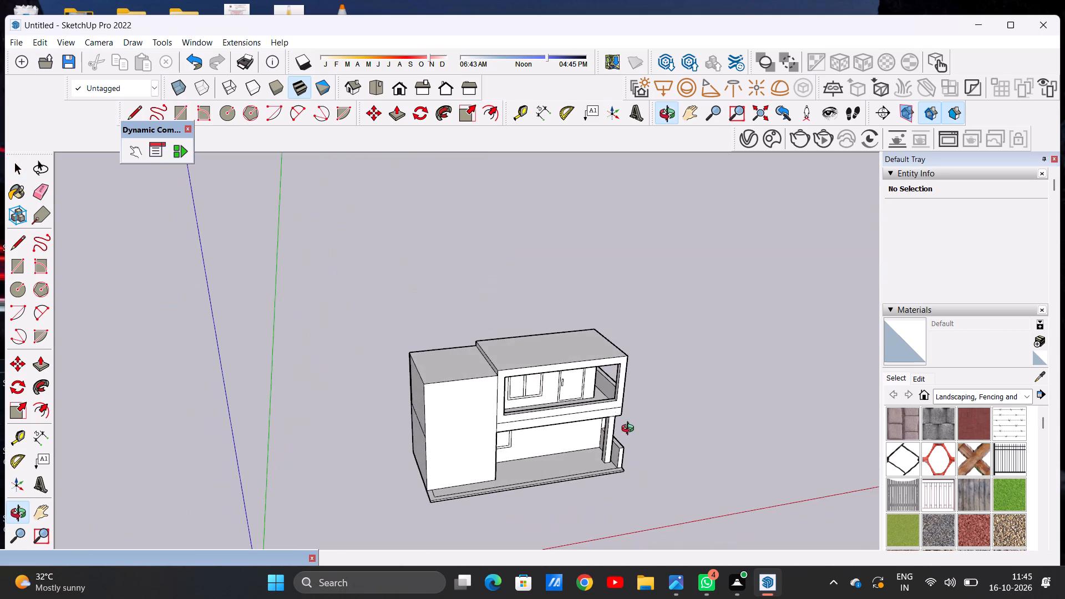
pyautogui.moveTo(630, 430); pyautogui.dragTo(601, 435, button='middle')
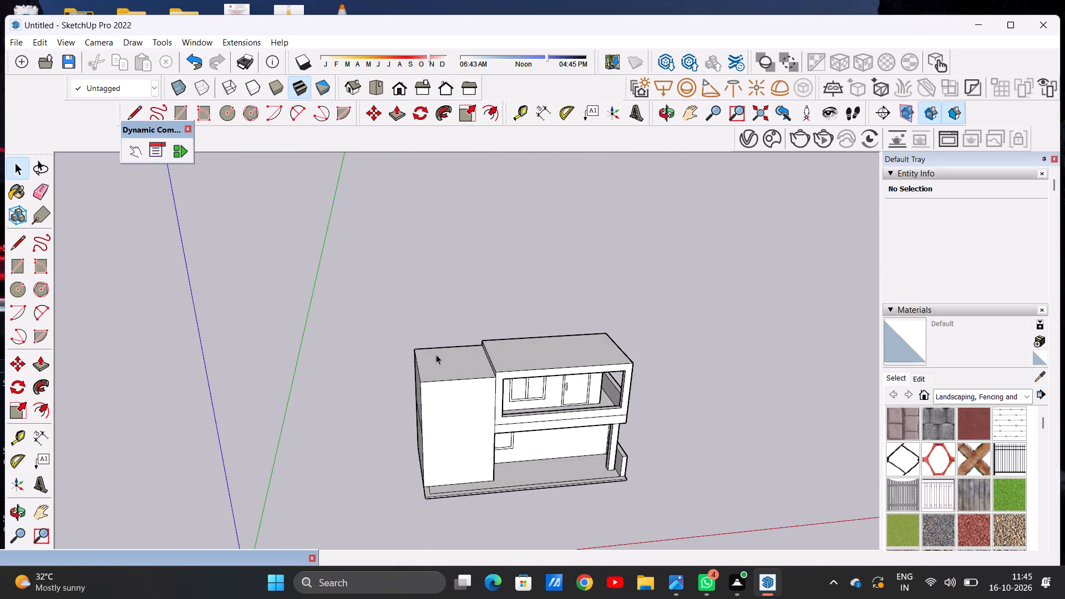
# Push/Pull the top of the plain side block up to the level of the adjoining balcony roof.
pyautogui.scroll(6, 472, 359)
pyautogui.moveTo(473, 362); pyautogui.dragTo(494, 397, button='middle')
pyautogui.scroll(10, 508, 402)
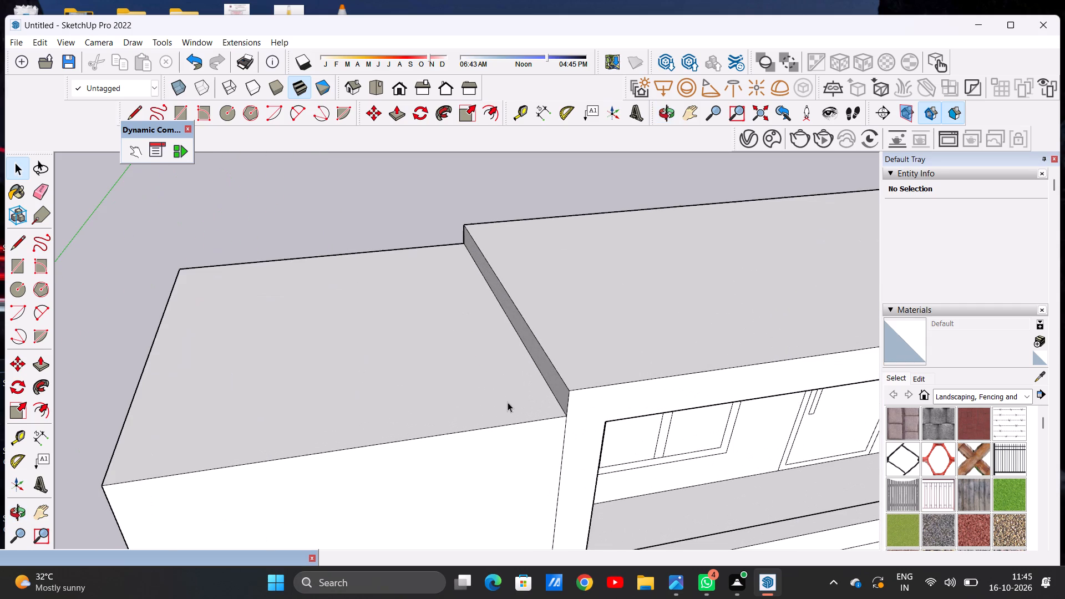
pyautogui.press('p')
pyautogui.scroll(4, 518, 403)
pyautogui.scroll(-1, 518, 403)
pyautogui.scroll(2, 518, 403)
pyautogui.click(552, 406)
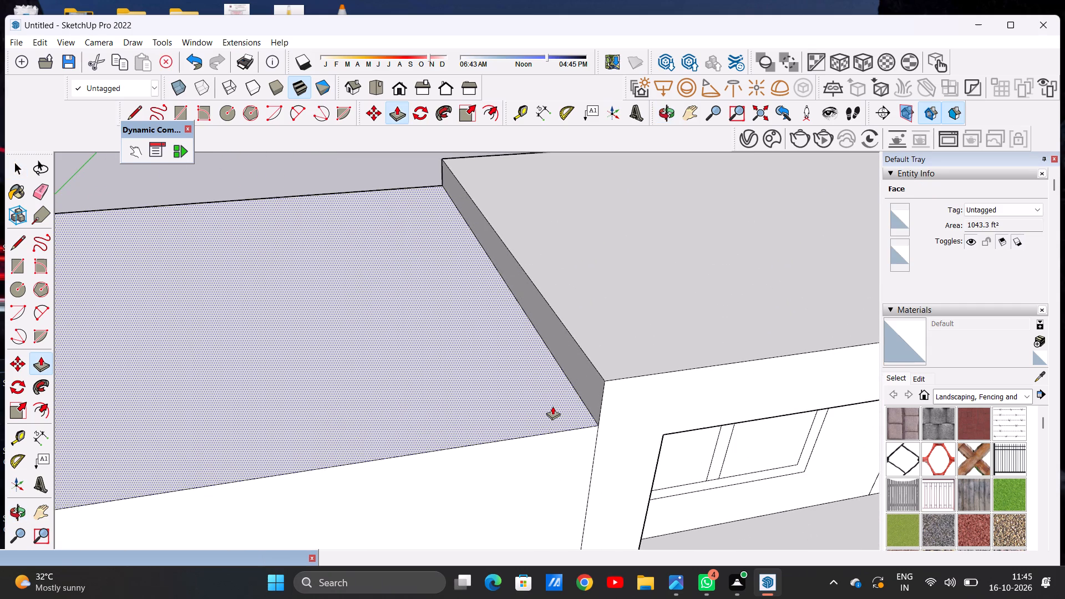
pyautogui.click(605, 380)
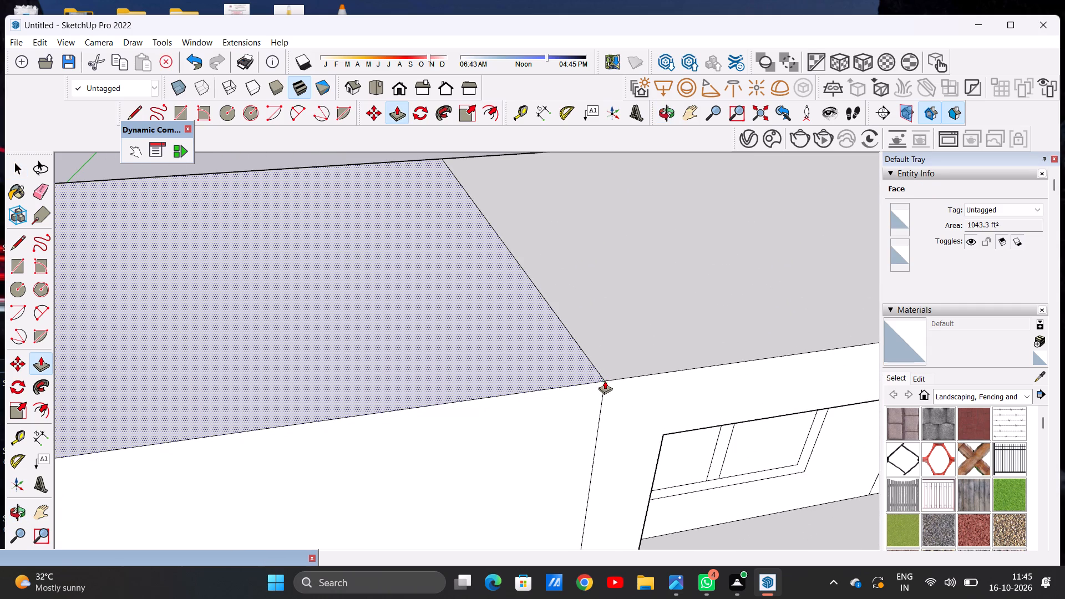
pyautogui.press('space')
# Examine the building's front elevation, the framed upper balcony opening and the aligned roofs from several angles.
pyautogui.scroll(-20, 533, 379)
pyautogui.scroll(-1, 533, 379)
pyautogui.moveTo(510, 423); pyautogui.dragTo(428, 307, button='middle')
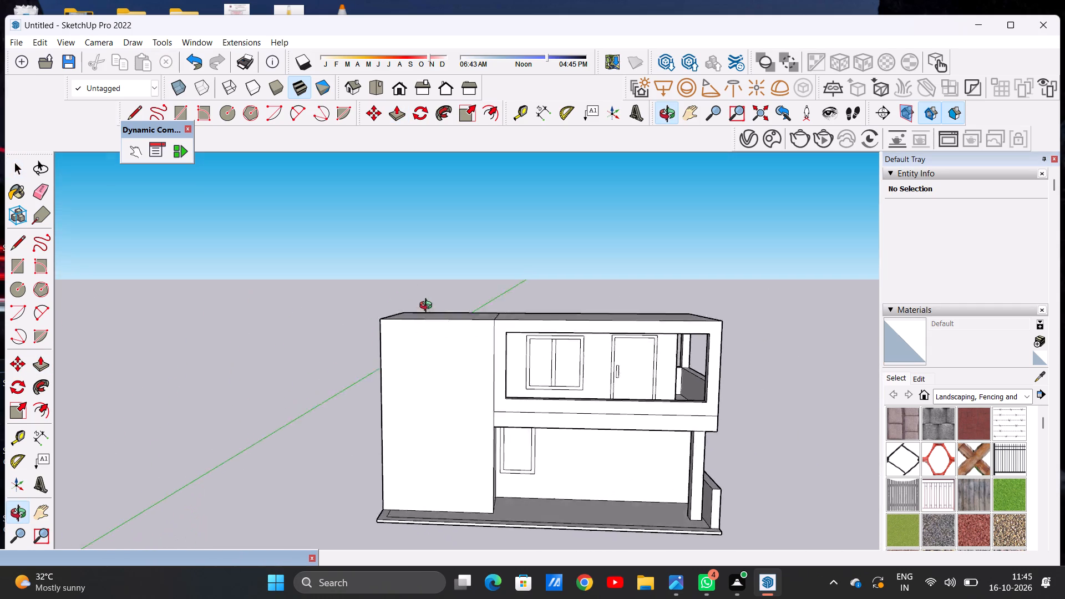
pyautogui.moveTo(428, 307); pyautogui.dragTo(439, 285, button='middle')
pyautogui.scroll(7, 585, 366)
pyautogui.moveTo(537, 364); pyautogui.dragTo(382, 391, button='middle')
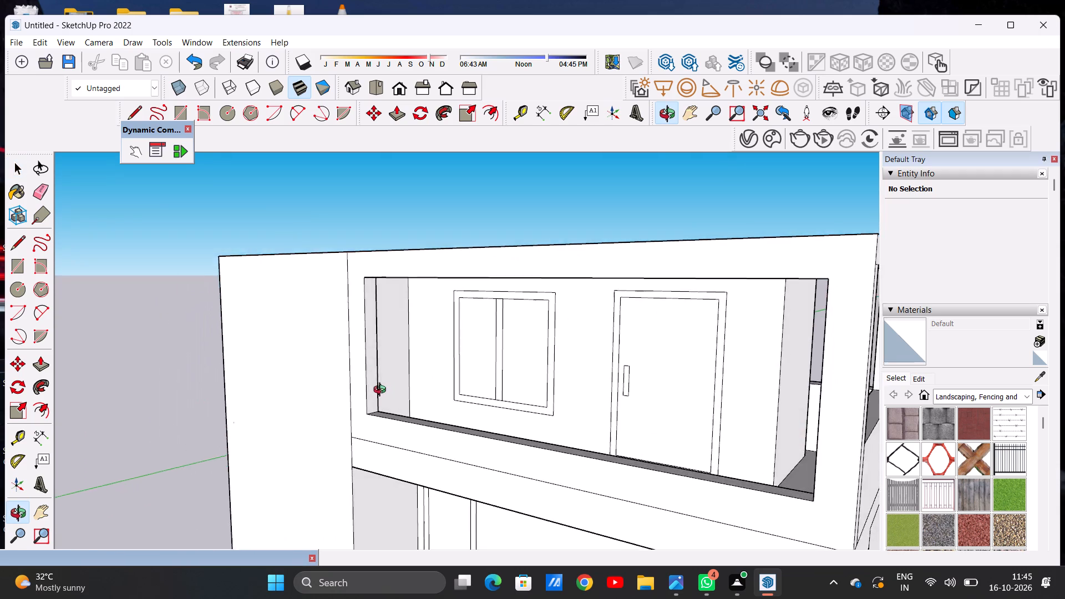
pyautogui.moveTo(382, 391); pyautogui.dragTo(497, 375, button='middle')
pyautogui.scroll(-14, 613, 367)
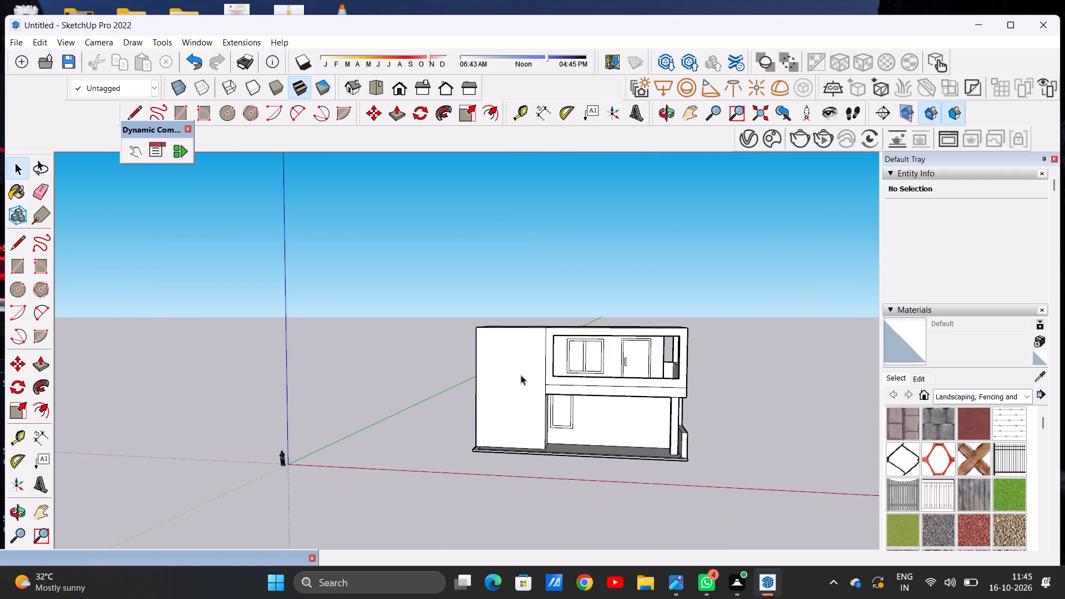
pyautogui.moveTo(521, 375); pyautogui.dragTo(540, 374, button='middle')
pyautogui.scroll(10, 624, 431)
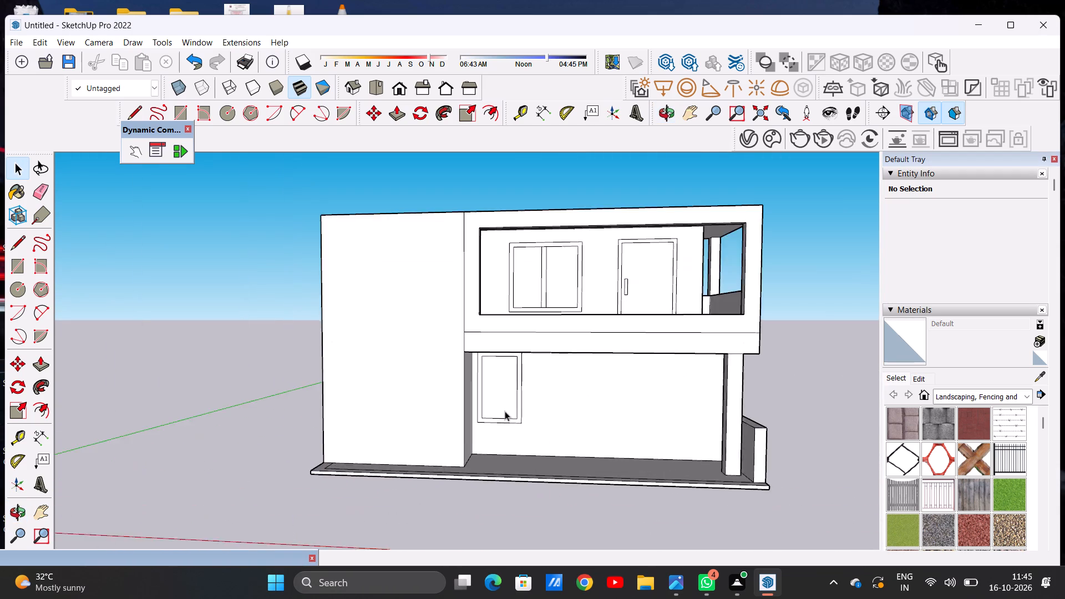
pyautogui.scroll(5, 505, 411)
pyautogui.scroll(-13, 489, 351)
pyautogui.moveTo(555, 299); pyautogui.dragTo(572, 470, button='middle')
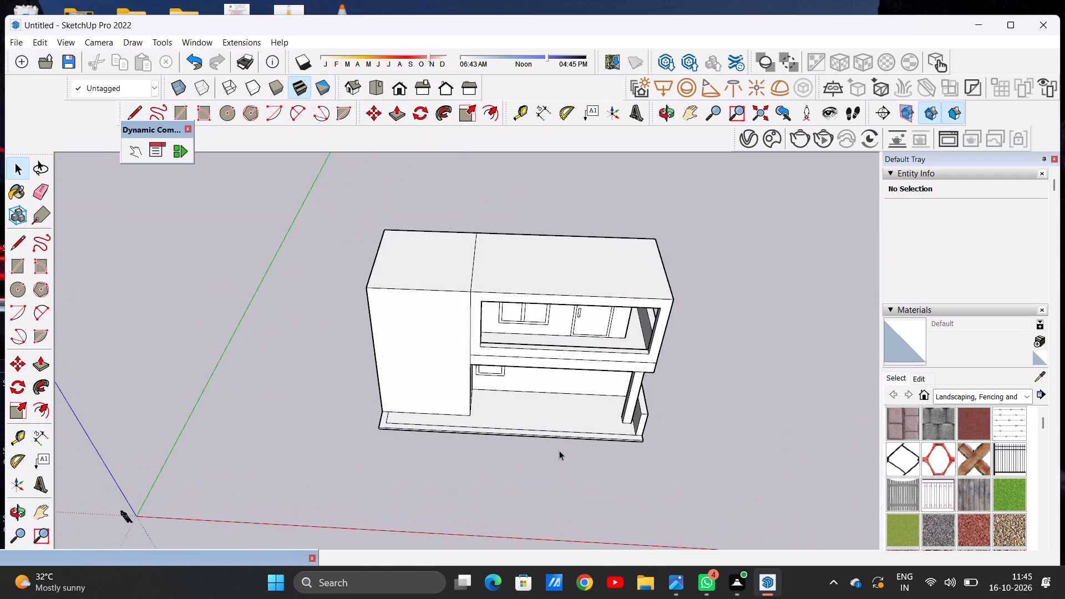
pyautogui.scroll(-4, 479, 375)
pyautogui.moveTo(556, 384); pyautogui.dragTo(572, 324, button='middle')
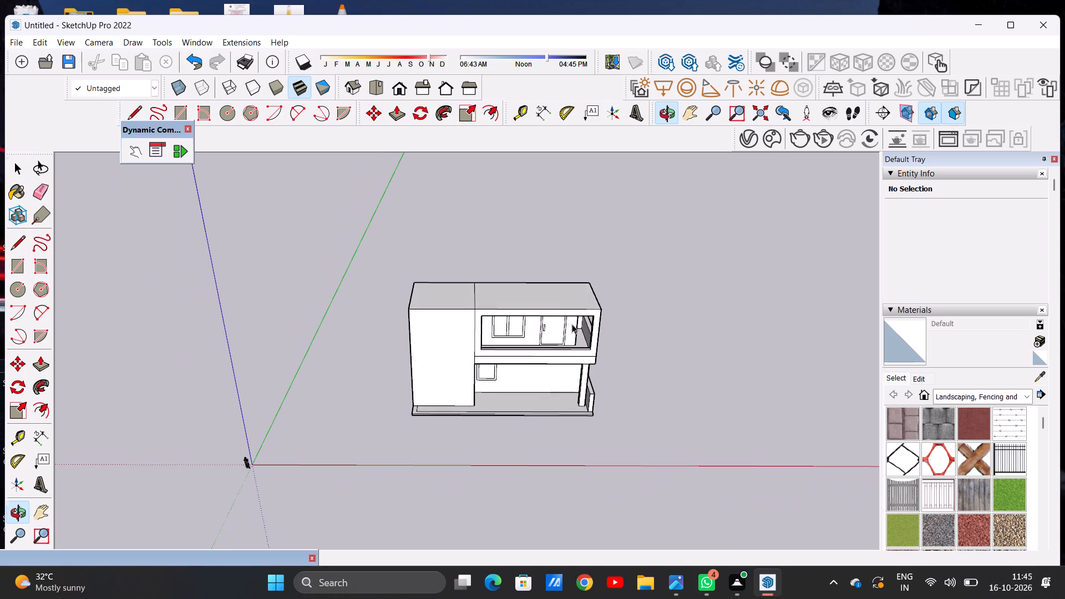
pyautogui.scroll(2, 584, 319)
pyautogui.scroll(-1, 584, 319)
pyautogui.scroll(9, 584, 319)
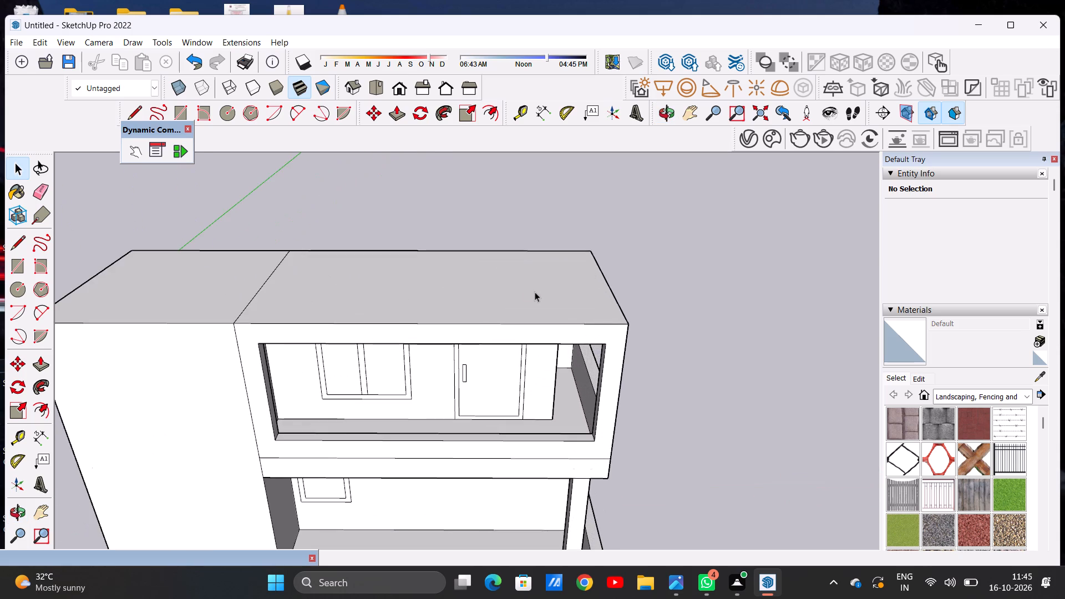
pyautogui.moveTo(535, 292); pyautogui.dragTo(544, 229, button='middle')
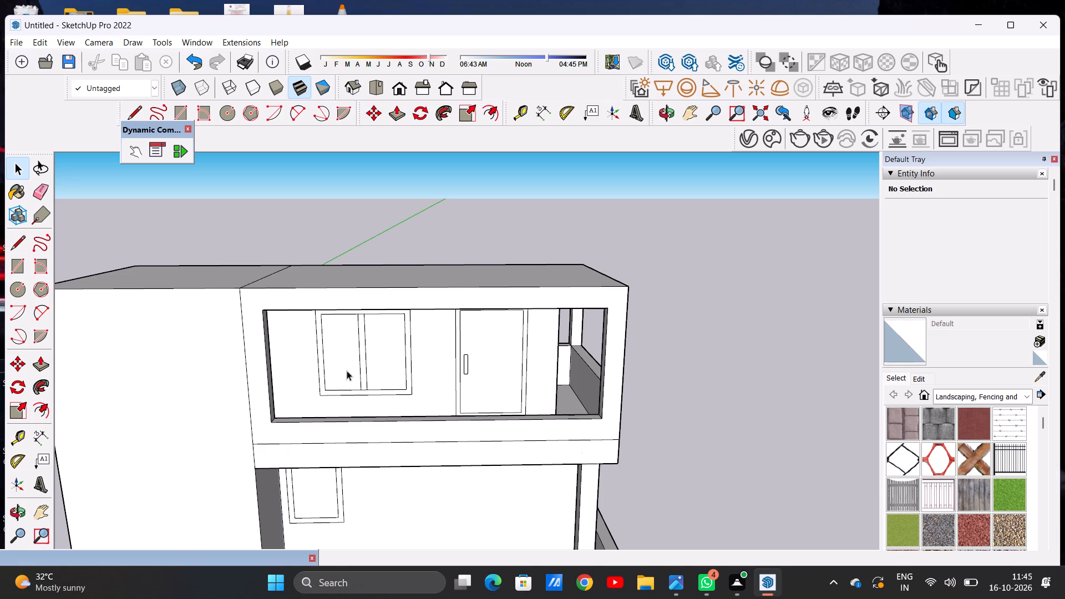
pyautogui.scroll(-3, 351, 386)
pyautogui.scroll(-10, 429, 375)
pyautogui.scroll(4, 455, 357)
pyautogui.moveTo(464, 387); pyautogui.dragTo(471, 305, button='middle')
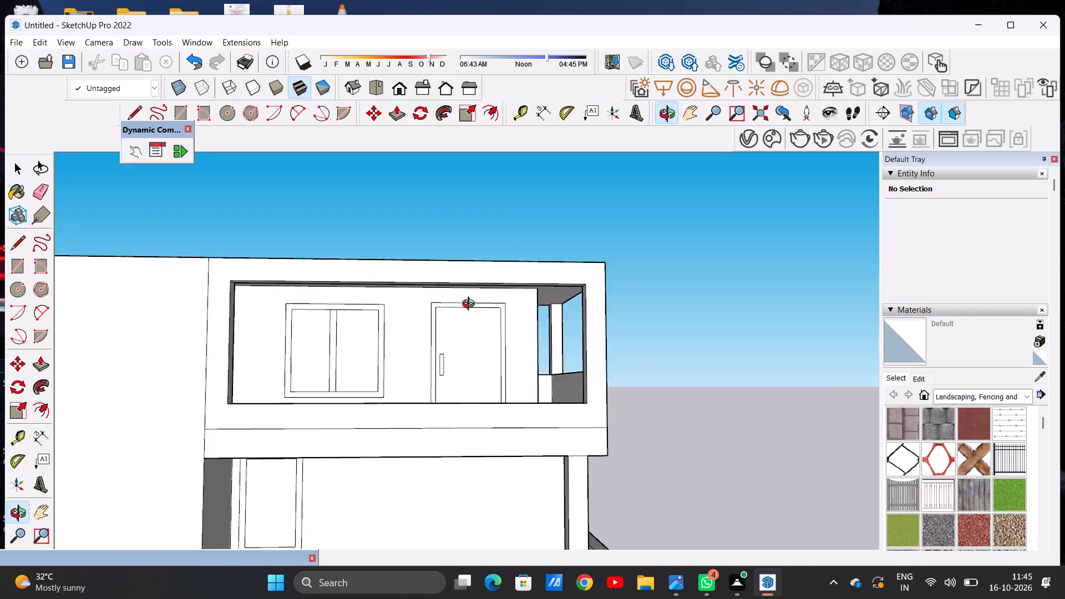
pyautogui.moveTo(471, 305); pyautogui.dragTo(444, 342, button='middle')
pyautogui.scroll(-5, 570, 356)
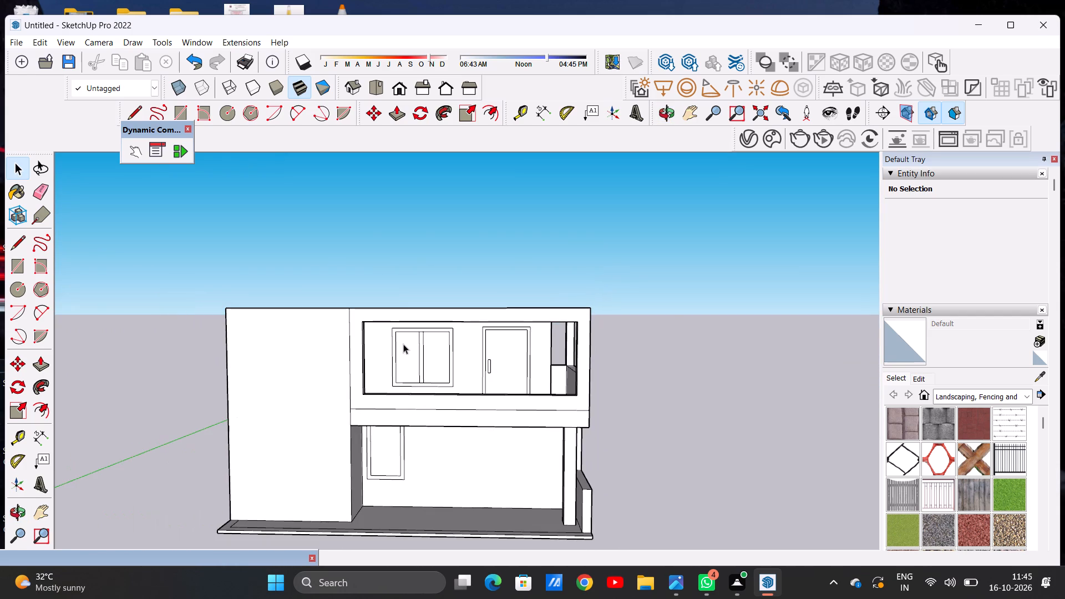
pyautogui.scroll(5, 392, 335)
pyautogui.moveTo(408, 274); pyautogui.dragTo(408, 399, button='middle')
pyautogui.scroll(-5, 434, 360)
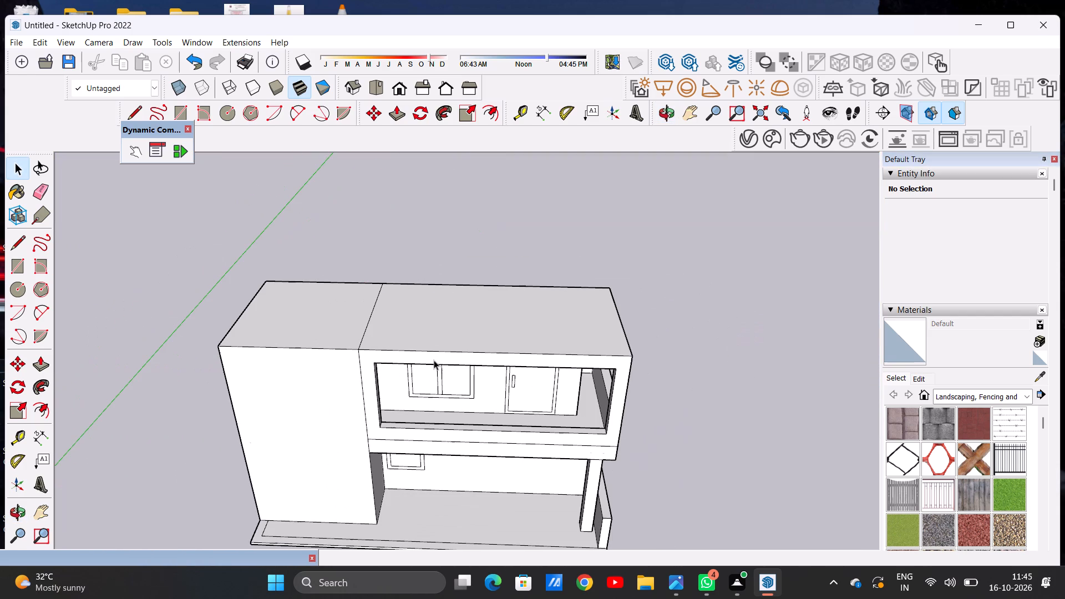
pyautogui.scroll(1, 613, 349)
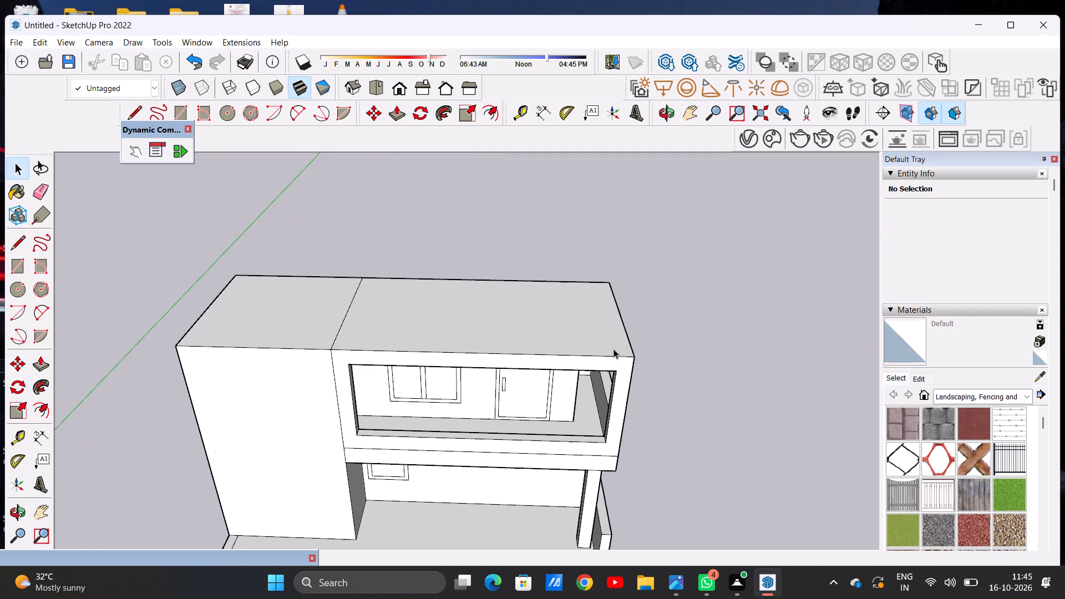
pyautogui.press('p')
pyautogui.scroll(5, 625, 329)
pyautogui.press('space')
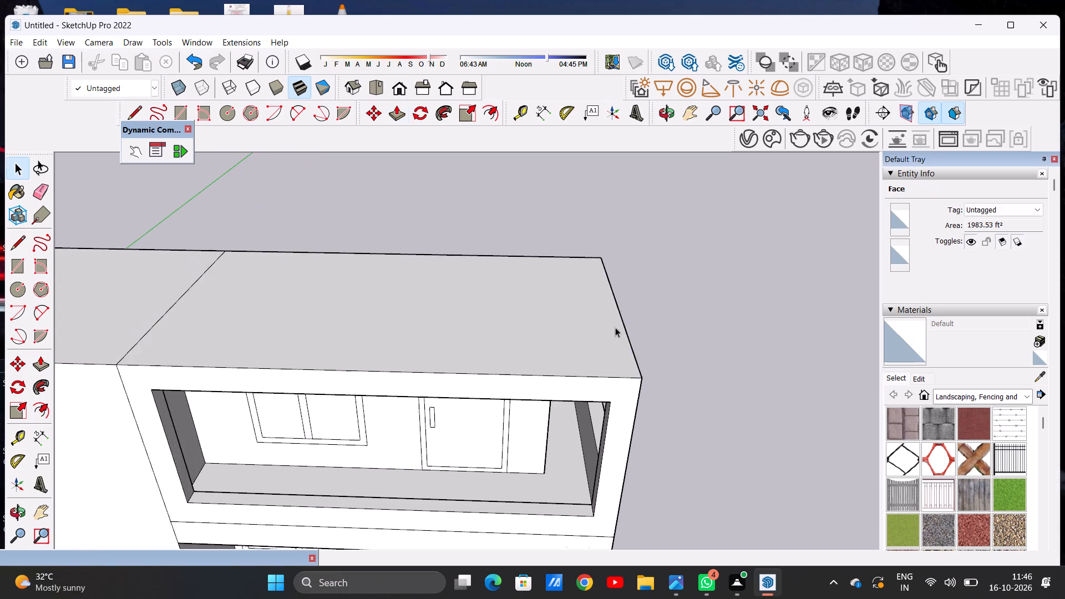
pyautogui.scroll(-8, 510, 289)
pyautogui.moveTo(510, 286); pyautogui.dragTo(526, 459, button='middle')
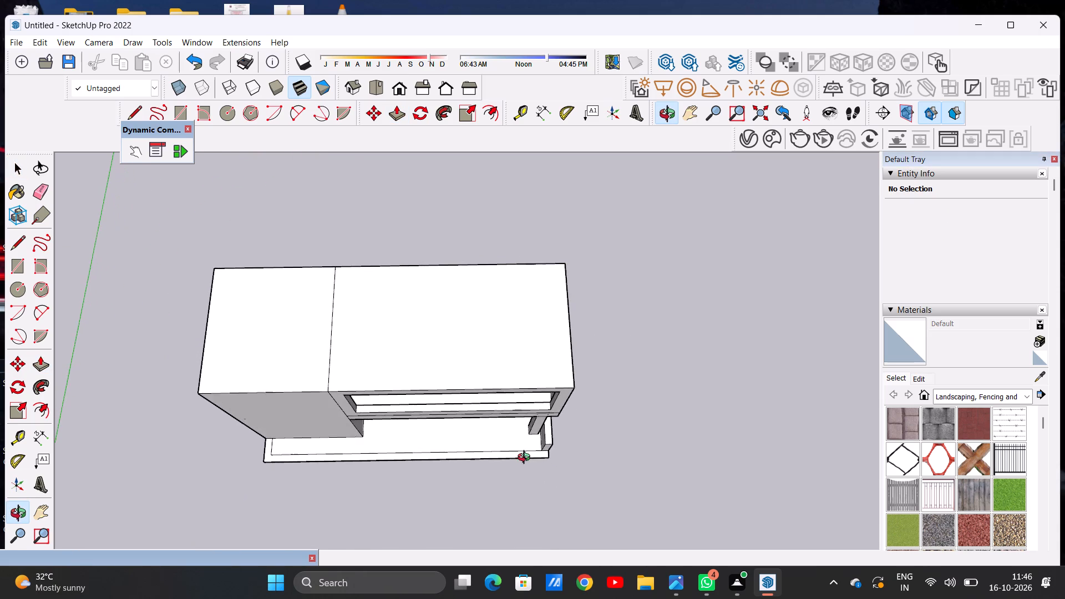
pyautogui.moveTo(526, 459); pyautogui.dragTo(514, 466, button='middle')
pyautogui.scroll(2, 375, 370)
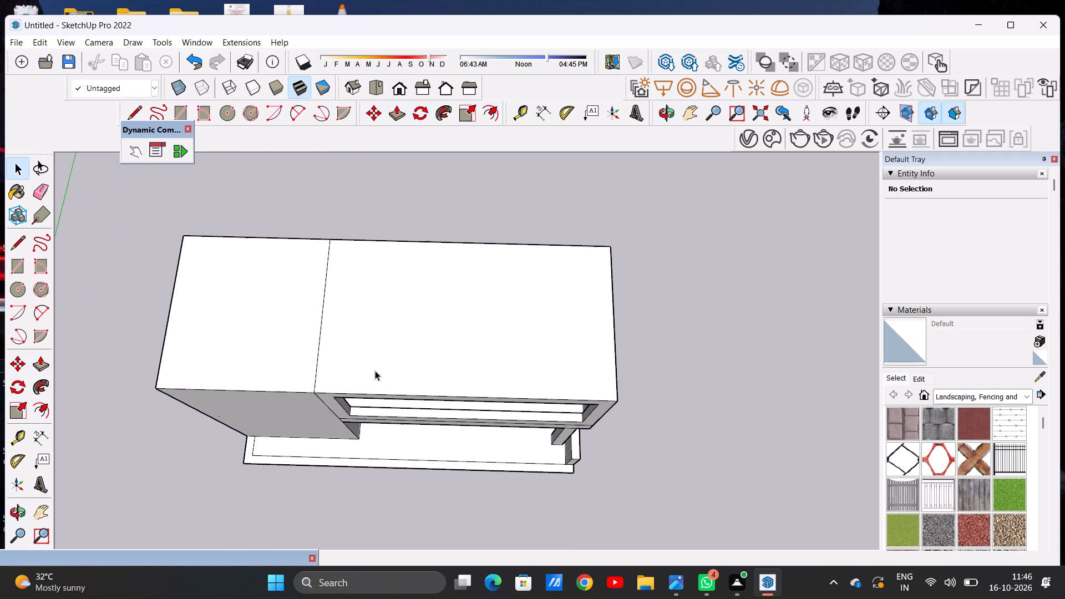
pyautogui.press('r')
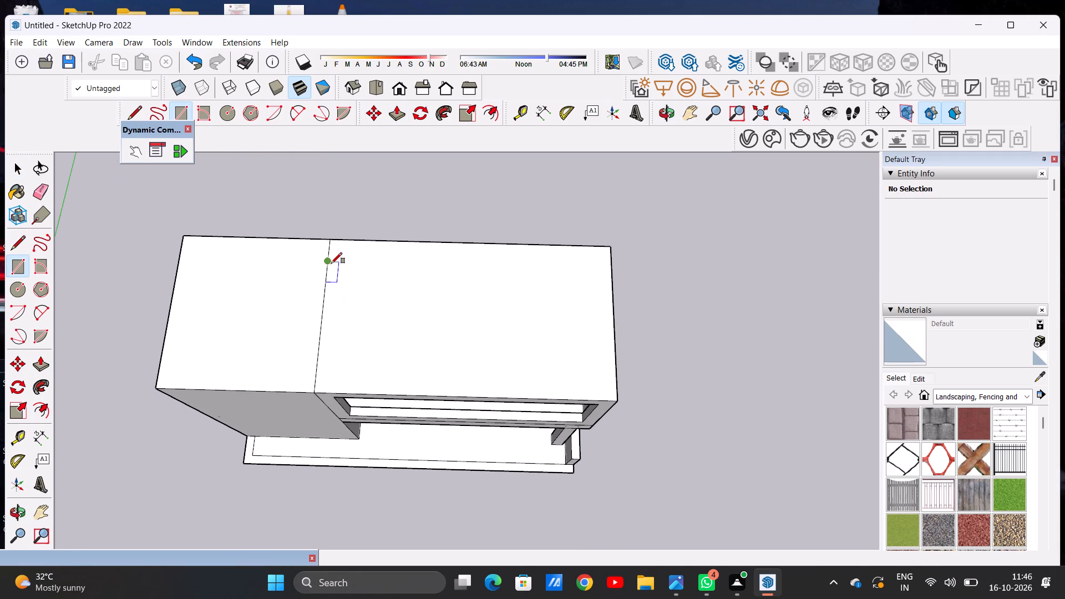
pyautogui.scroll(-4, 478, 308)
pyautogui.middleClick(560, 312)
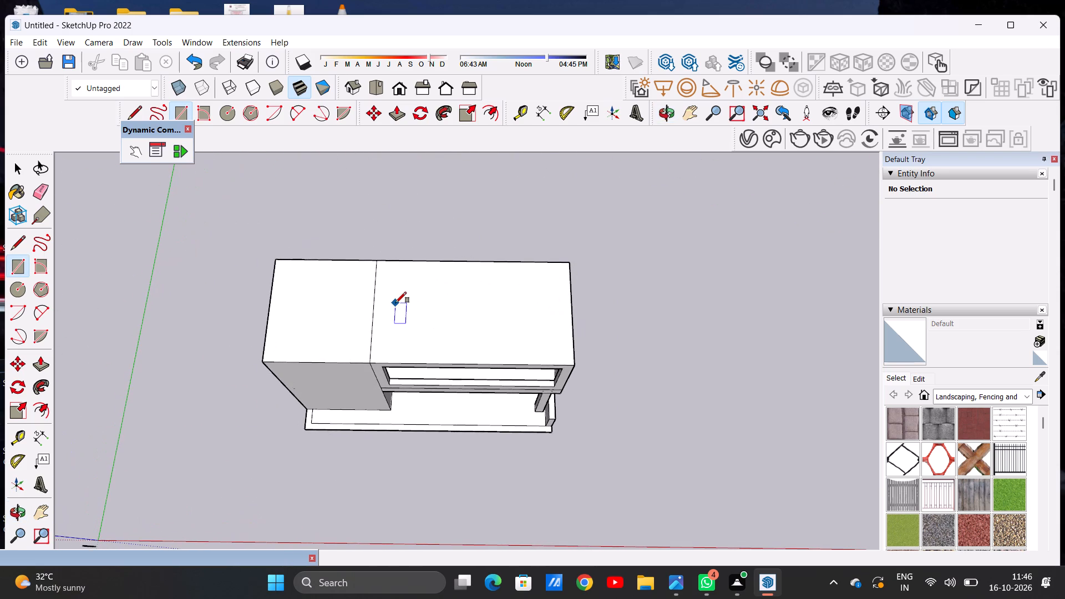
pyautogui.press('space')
# Draw inset border lines on the balcony roof, parallel to its rear edge and its outer side edge.
pyautogui.press('l')
pyautogui.scroll(4, 425, 242)
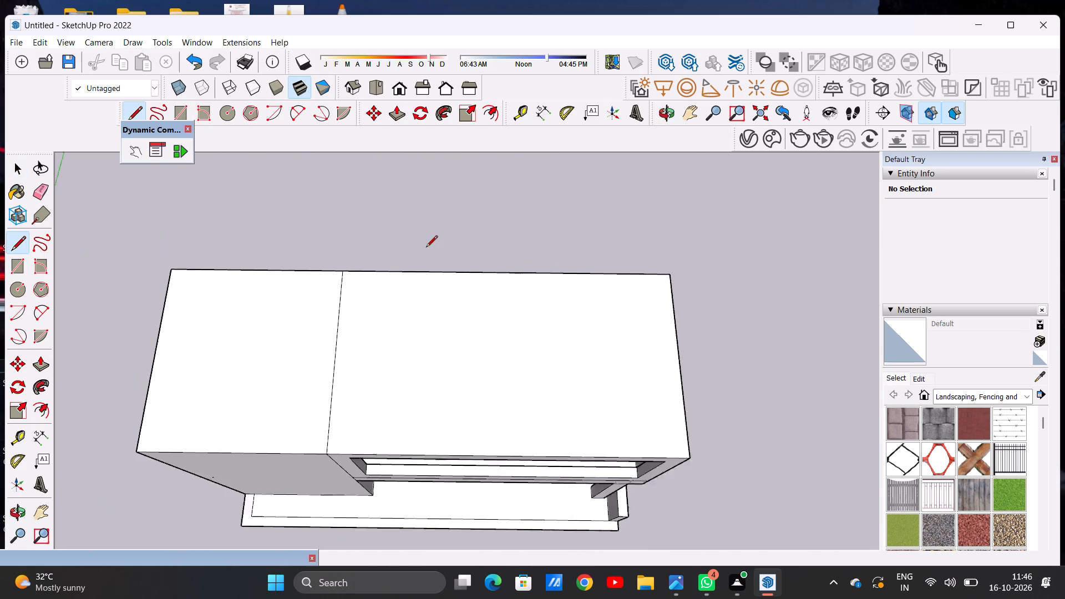
pyautogui.scroll(3, 426, 248)
pyautogui.scroll(-1, 426, 270)
pyautogui.scroll(11, 332, 285)
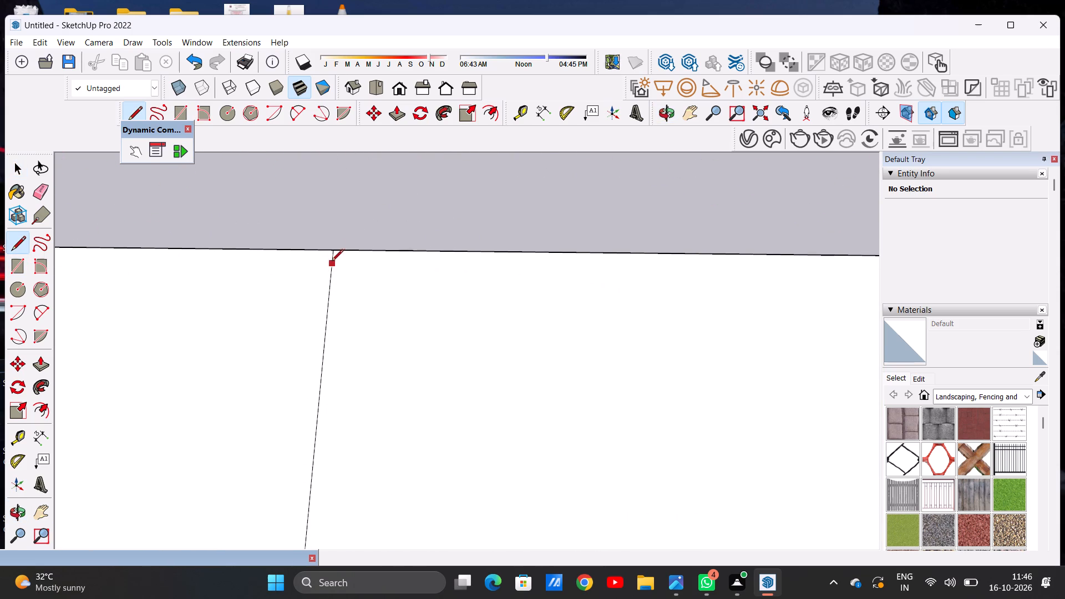
pyautogui.click(331, 281)
pyautogui.scroll(-13, 461, 286)
pyautogui.scroll(5, 722, 287)
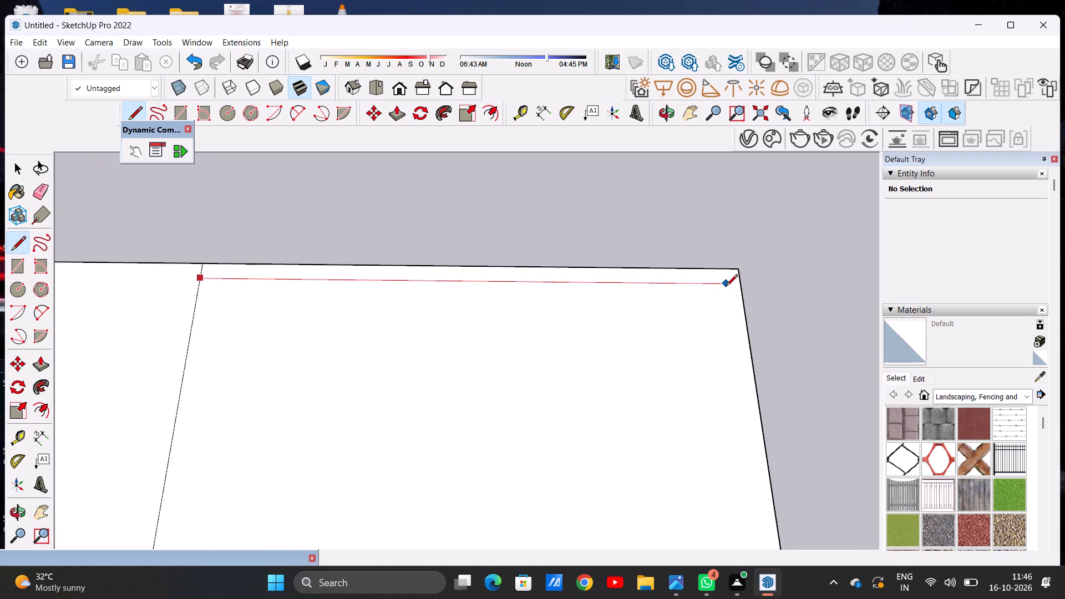
pyautogui.scroll(2, 726, 287)
pyautogui.click(722, 287)
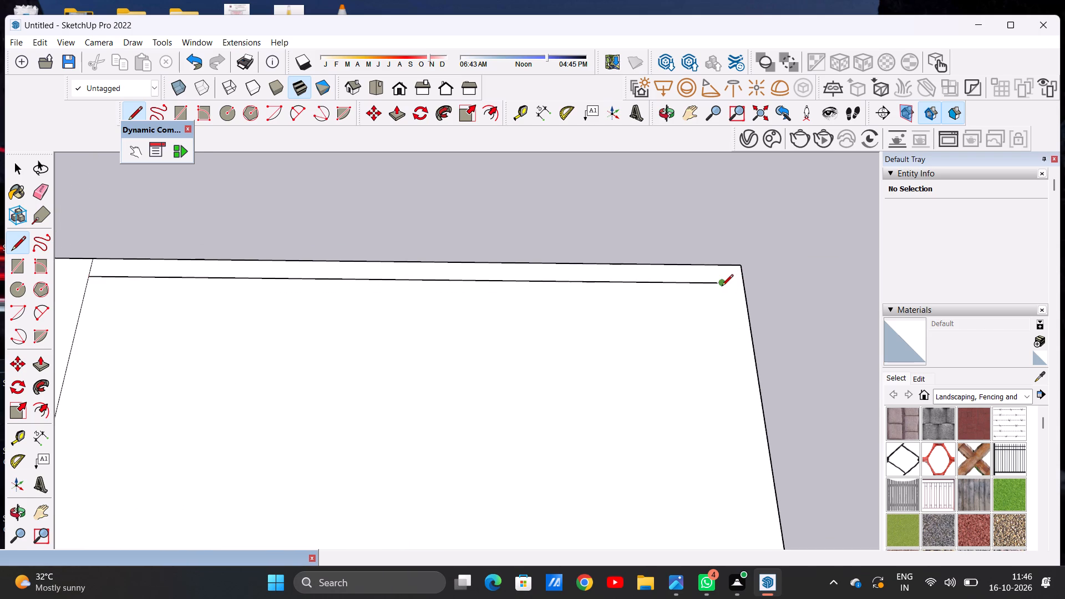
pyautogui.scroll(-14, 731, 296)
pyautogui.scroll(11, 720, 368)
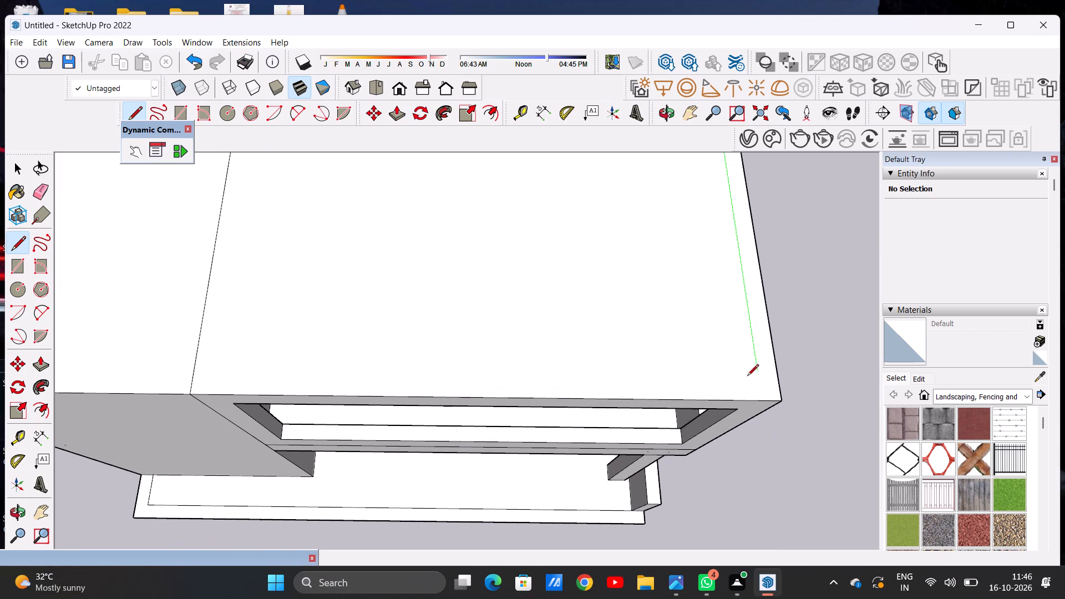
pyautogui.click(764, 400)
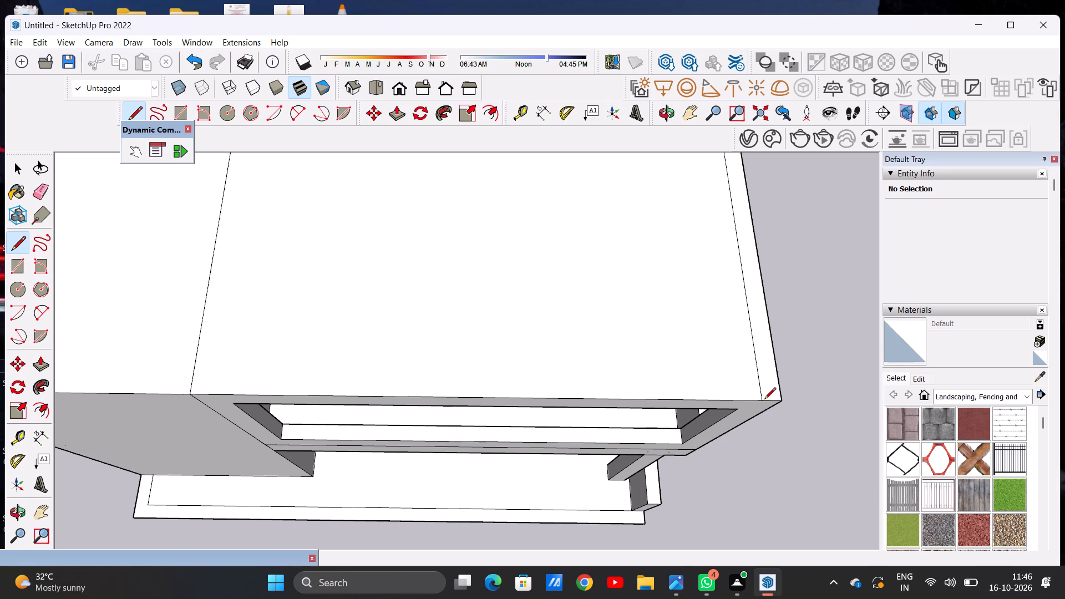
pyautogui.press('space')
# Draw a long rectangle on the balcony roof, starting from the dividing line with the plain side block.
pyautogui.scroll(-6, 489, 351)
pyautogui.scroll(2, 487, 356)
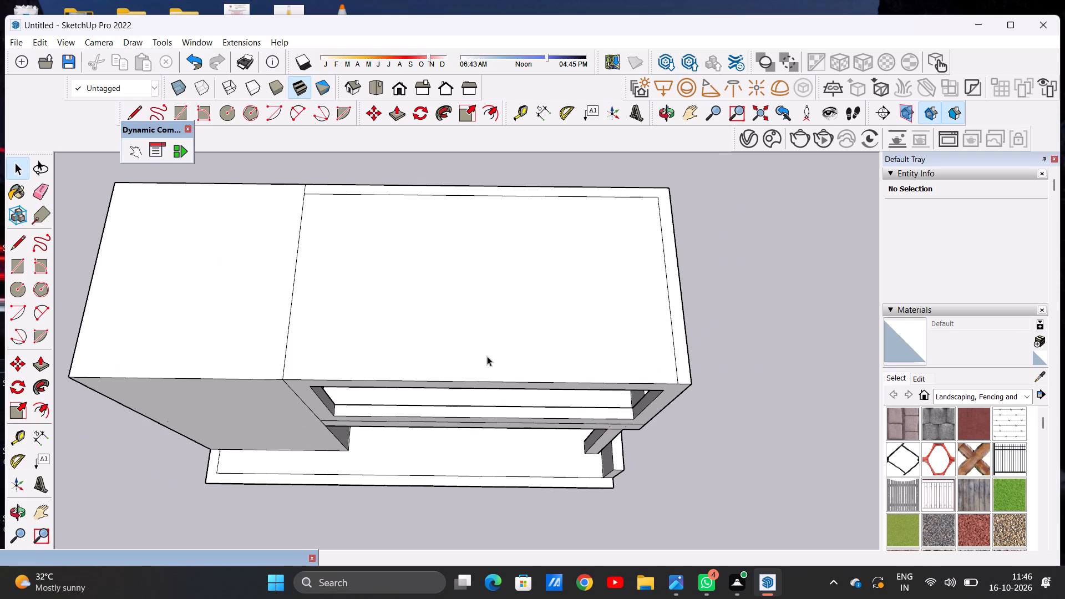
pyautogui.press('r')
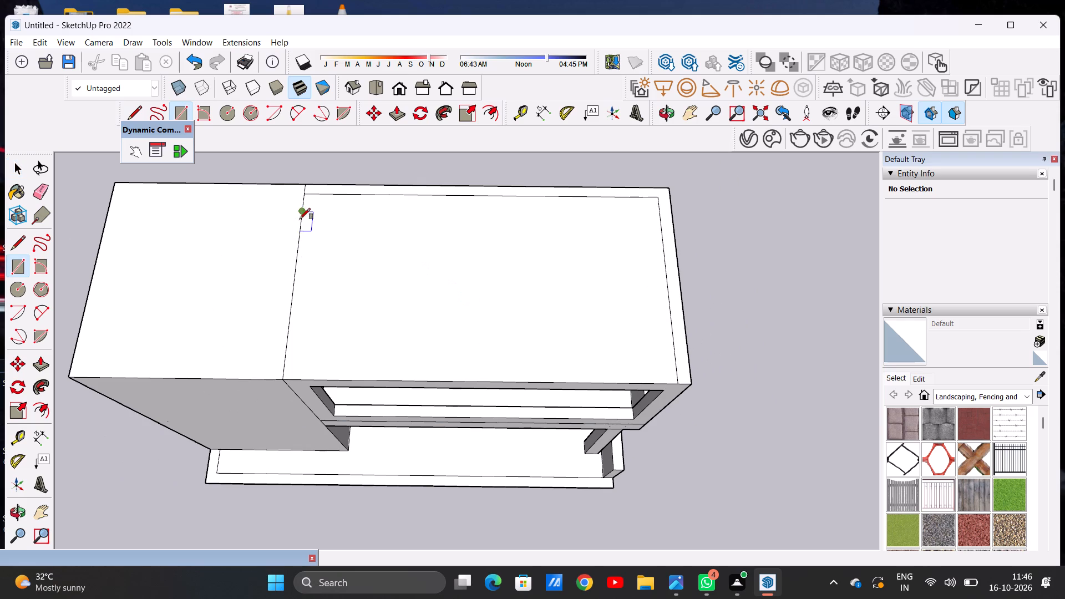
pyautogui.click(302, 221)
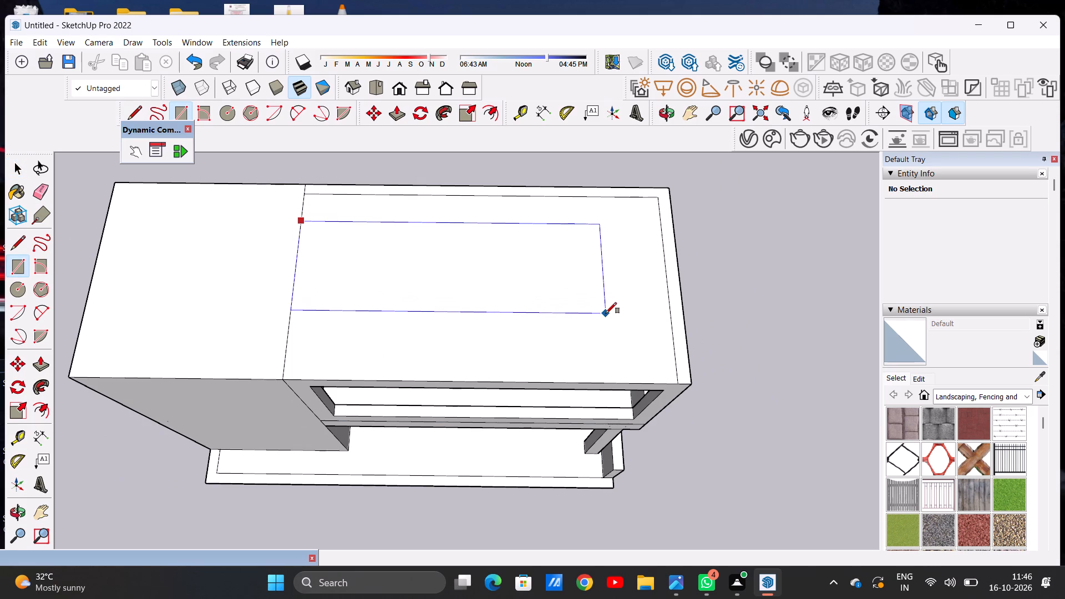
pyautogui.click(606, 310)
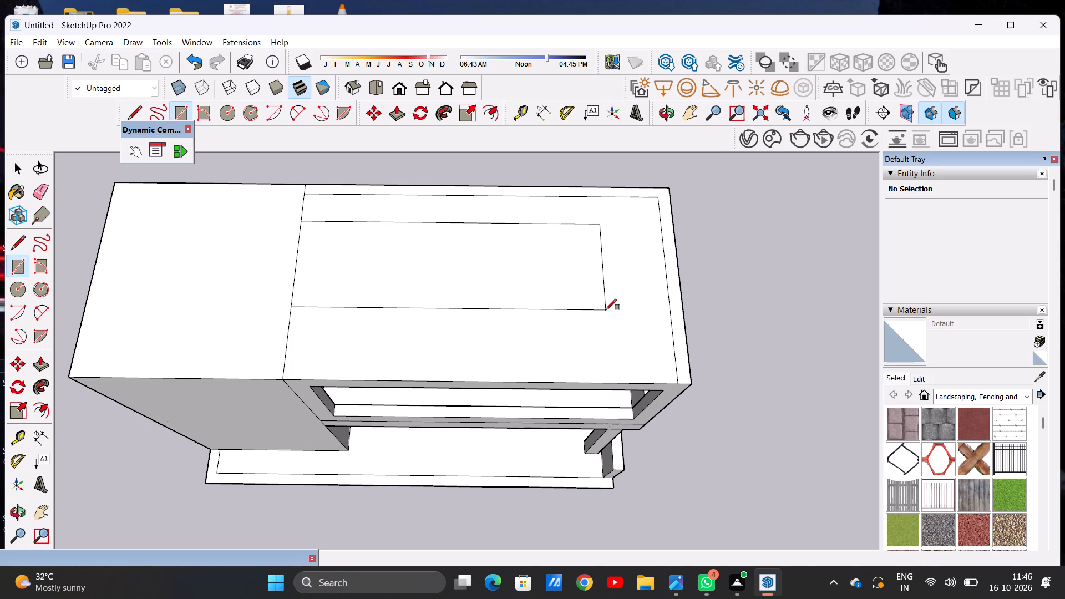
pyautogui.press('space')
# Examine the roof rectangle together with the balcony front from lower and higher viewing angles.
pyautogui.scroll(-9, 523, 308)
pyautogui.moveTo(543, 328); pyautogui.dragTo(545, 242, button='middle')
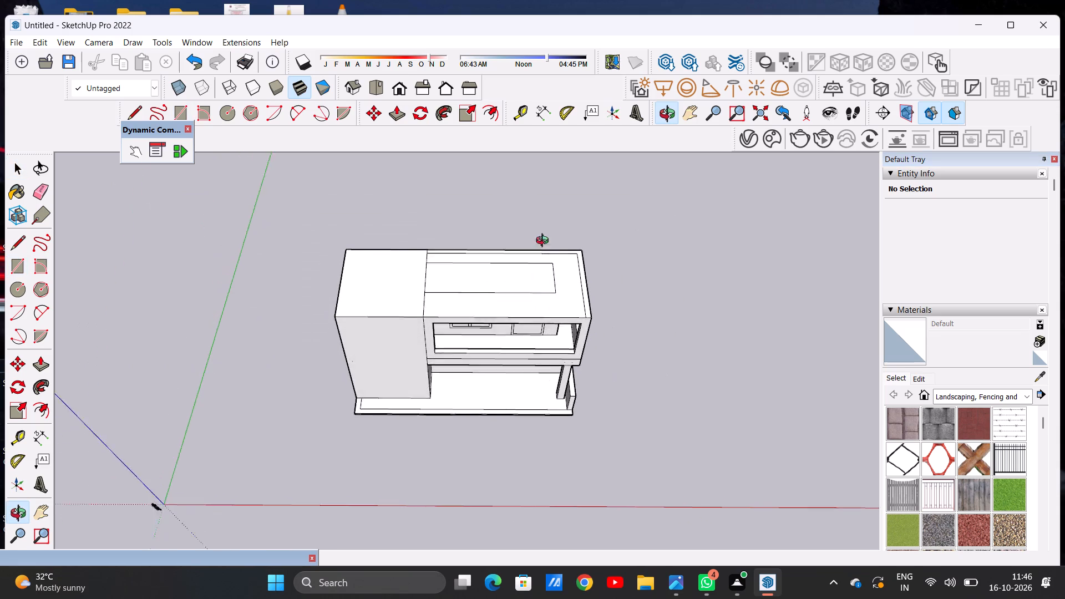
pyautogui.moveTo(545, 242); pyautogui.dragTo(539, 215, button='middle')
pyautogui.scroll(6, 535, 259)
pyautogui.moveTo(547, 341); pyautogui.dragTo(546, 319, button='middle')
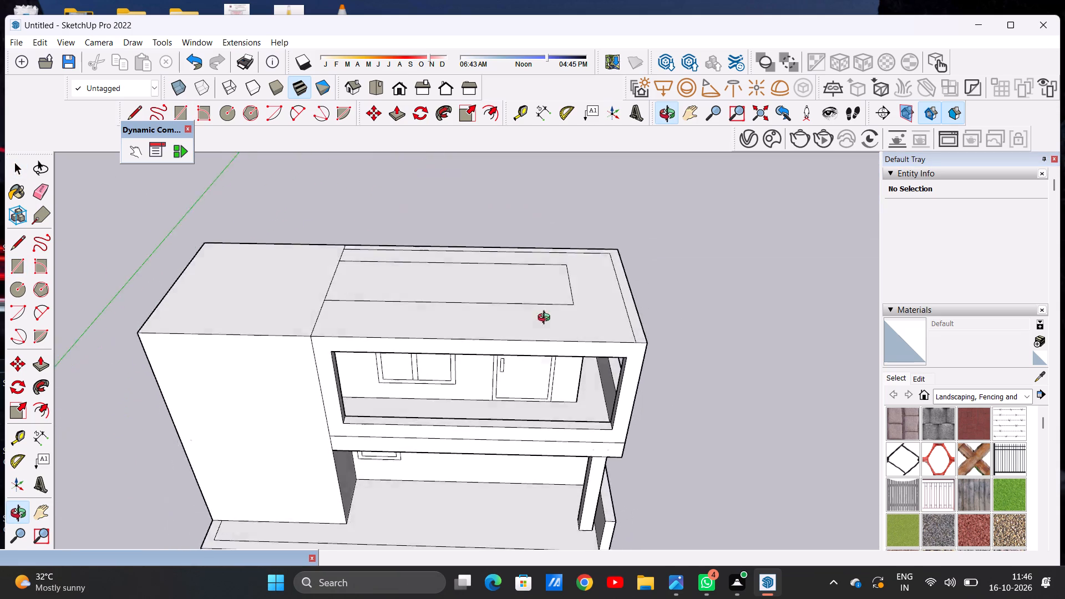
pyautogui.moveTo(546, 319); pyautogui.dragTo(546, 384, button='middle')
pyautogui.scroll(-5, 503, 287)
pyautogui.moveTo(519, 364); pyautogui.dragTo(520, 418, button='middle')
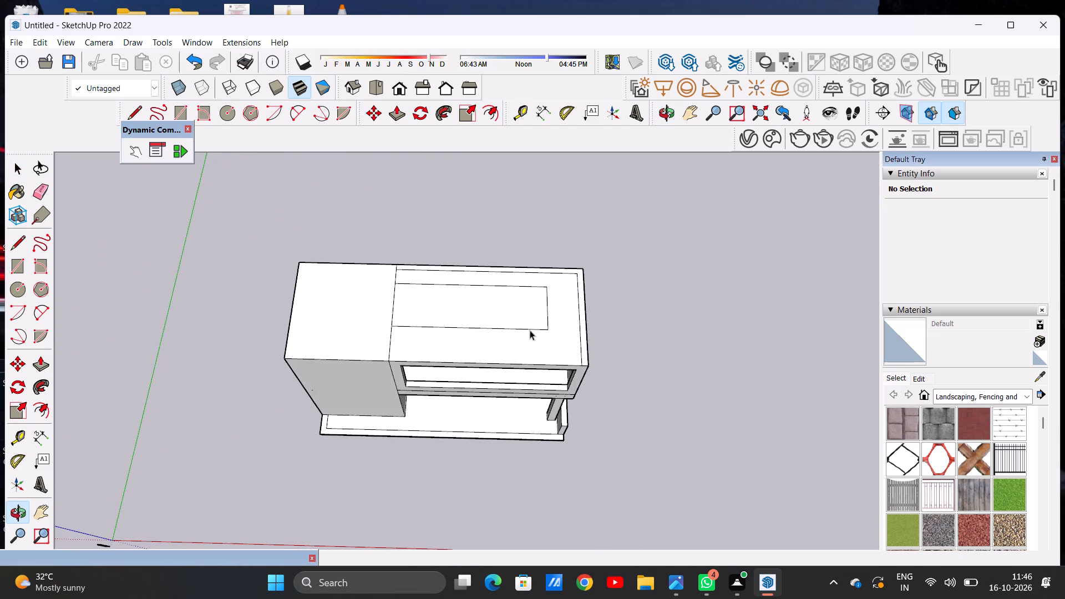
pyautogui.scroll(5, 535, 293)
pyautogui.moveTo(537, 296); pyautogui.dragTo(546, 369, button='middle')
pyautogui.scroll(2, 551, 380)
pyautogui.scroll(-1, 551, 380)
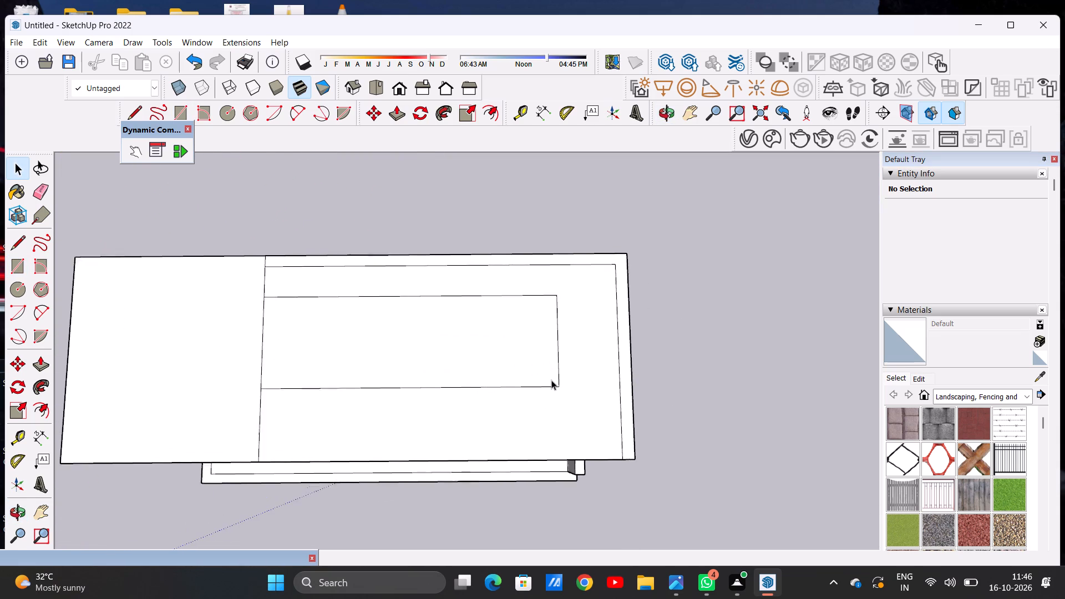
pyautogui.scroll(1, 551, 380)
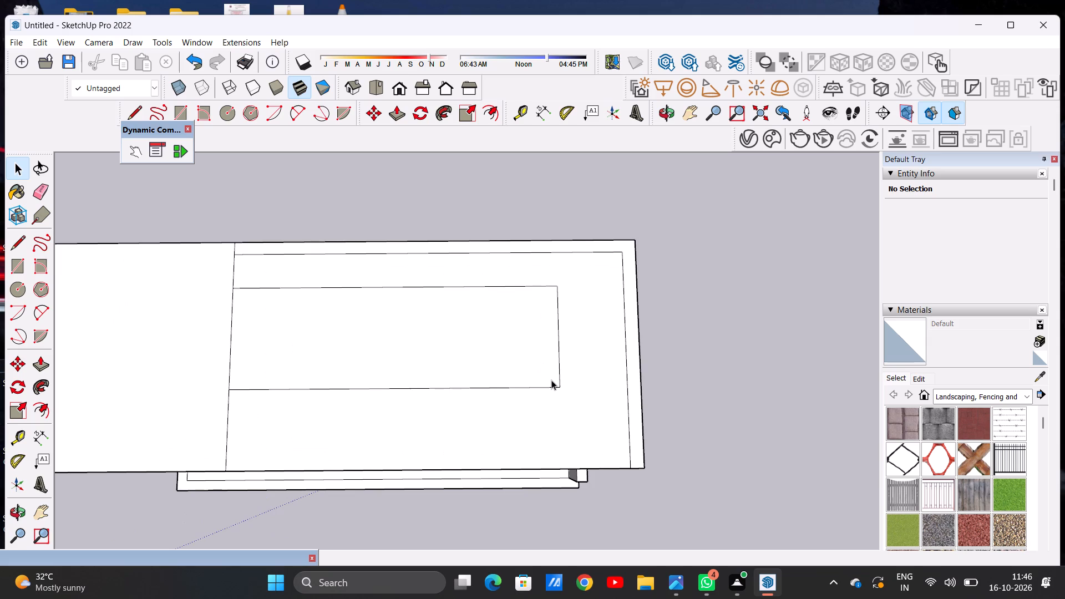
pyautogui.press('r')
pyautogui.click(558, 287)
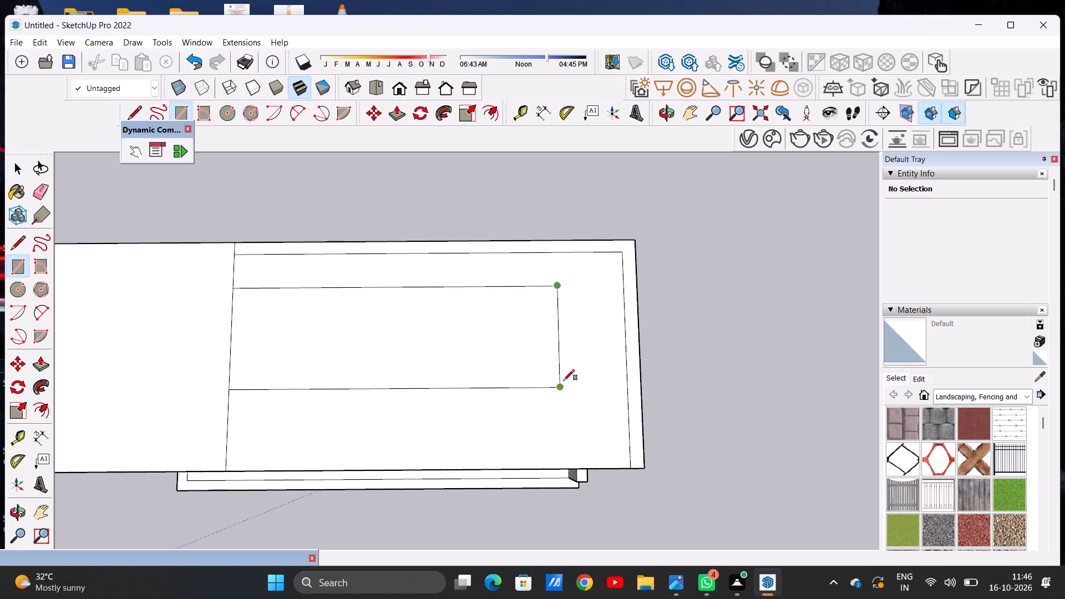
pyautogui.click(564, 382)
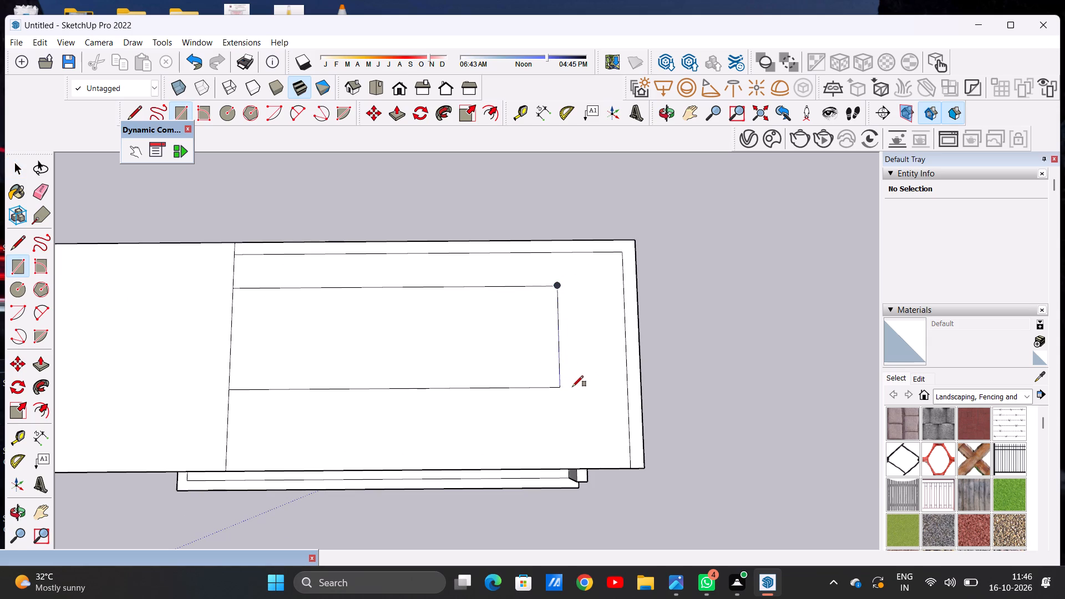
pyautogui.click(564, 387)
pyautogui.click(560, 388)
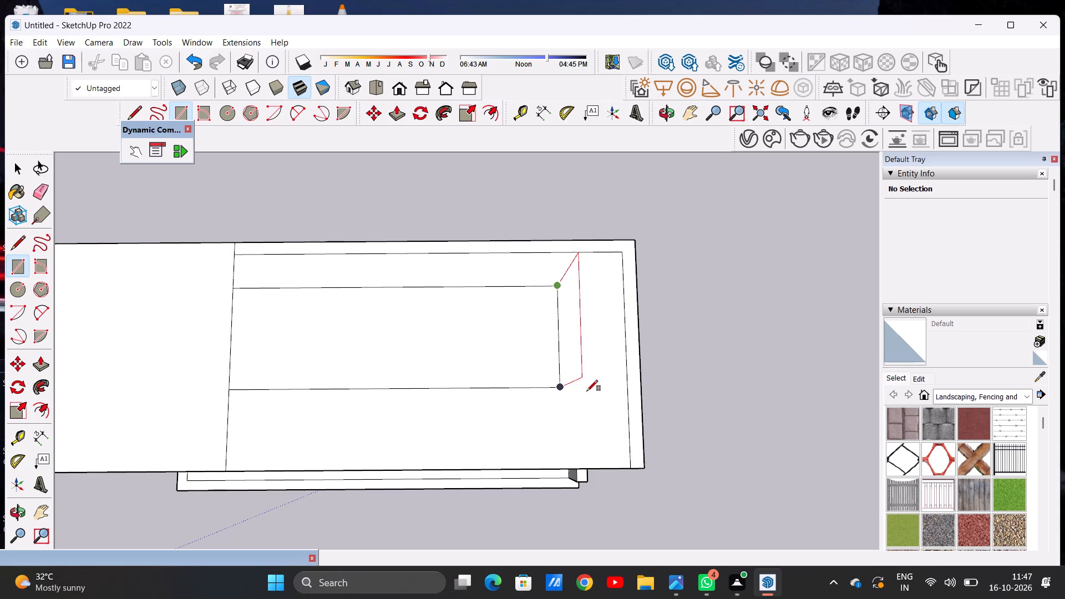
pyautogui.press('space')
# Extend the roof rectangle slightly towards the outer side with three lines, and erase its former end edge.
pyautogui.scroll(4, 571, 367)
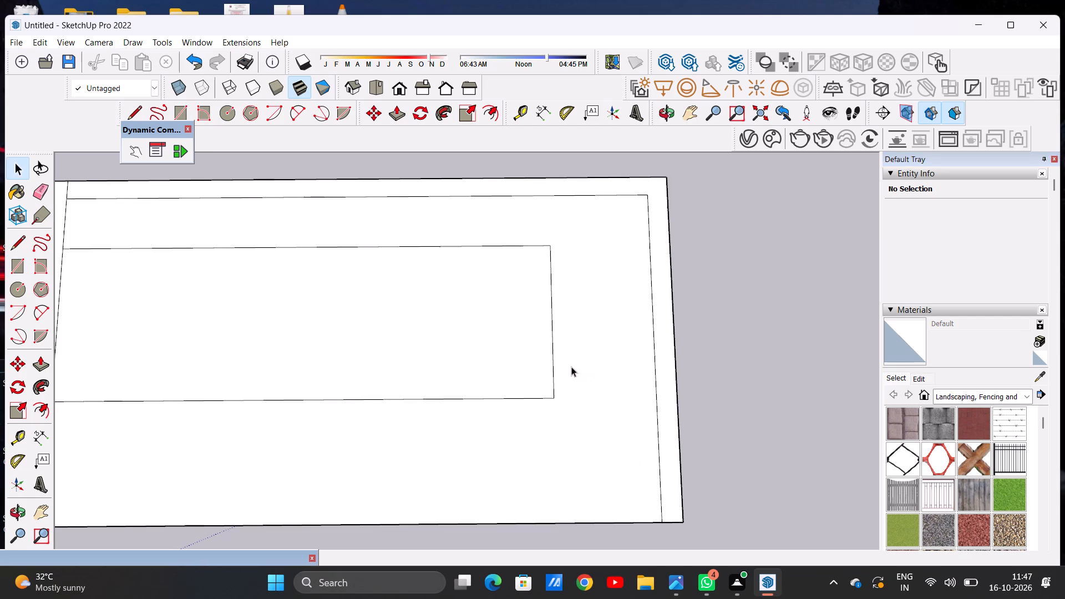
pyautogui.press('l')
pyautogui.click(556, 391)
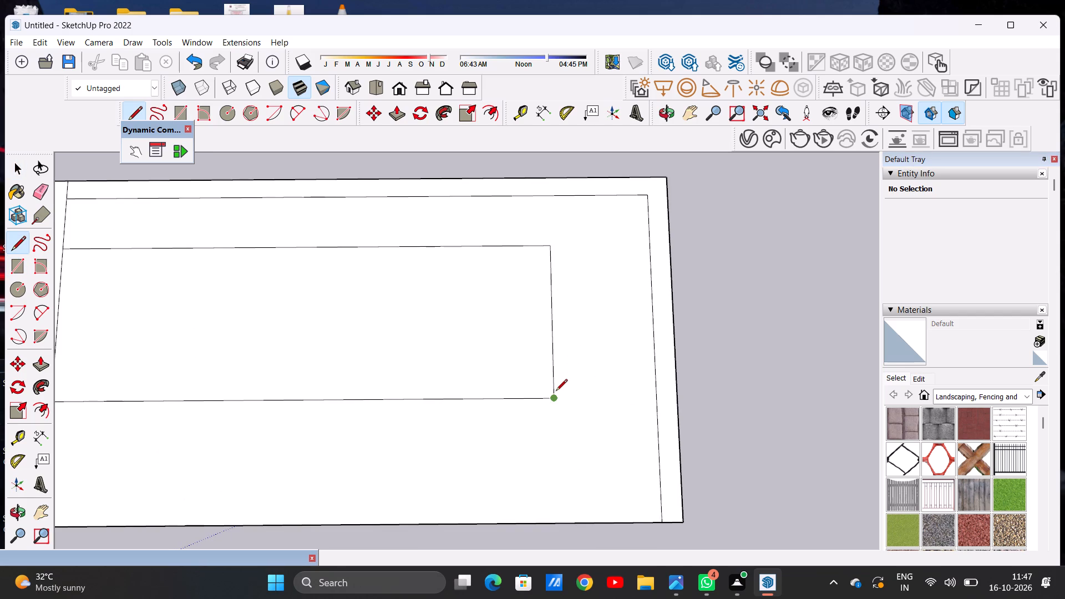
pyautogui.click(578, 394)
pyautogui.click(574, 246)
pyautogui.click(552, 245)
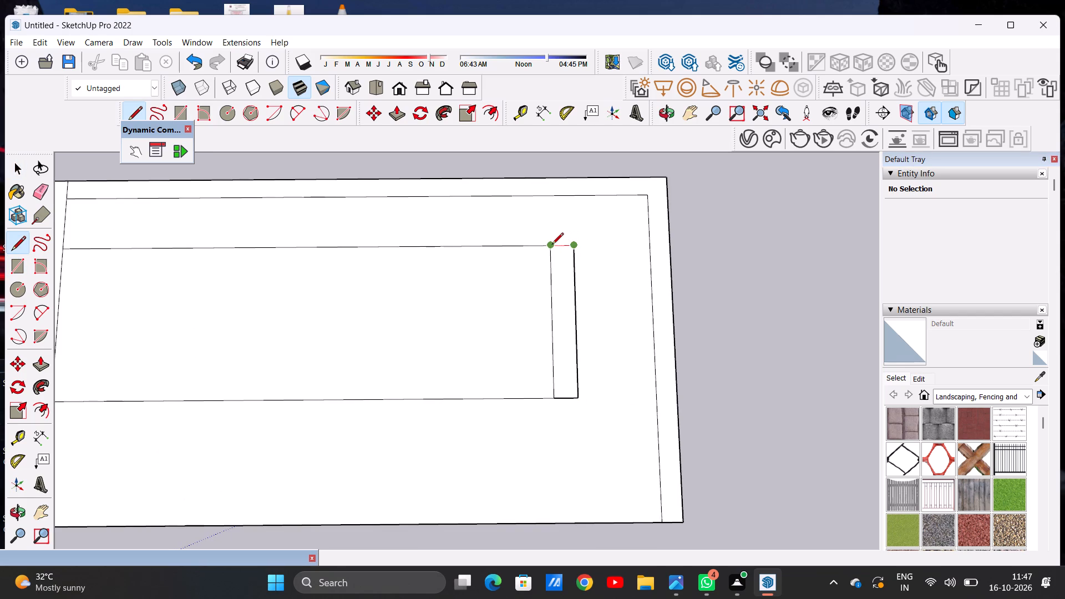
pyautogui.press('space')
pyautogui.write('E')
pyautogui.moveTo(560, 292); pyautogui.dragTo(541, 297)
pyautogui.press('space')
# Examine the extended roof rectangle and the building's front elevation from several angles.
pyautogui.scroll(-14, 577, 326)
pyautogui.scroll(4, 571, 329)
pyautogui.moveTo(561, 361); pyautogui.dragTo(559, 289, button='middle')
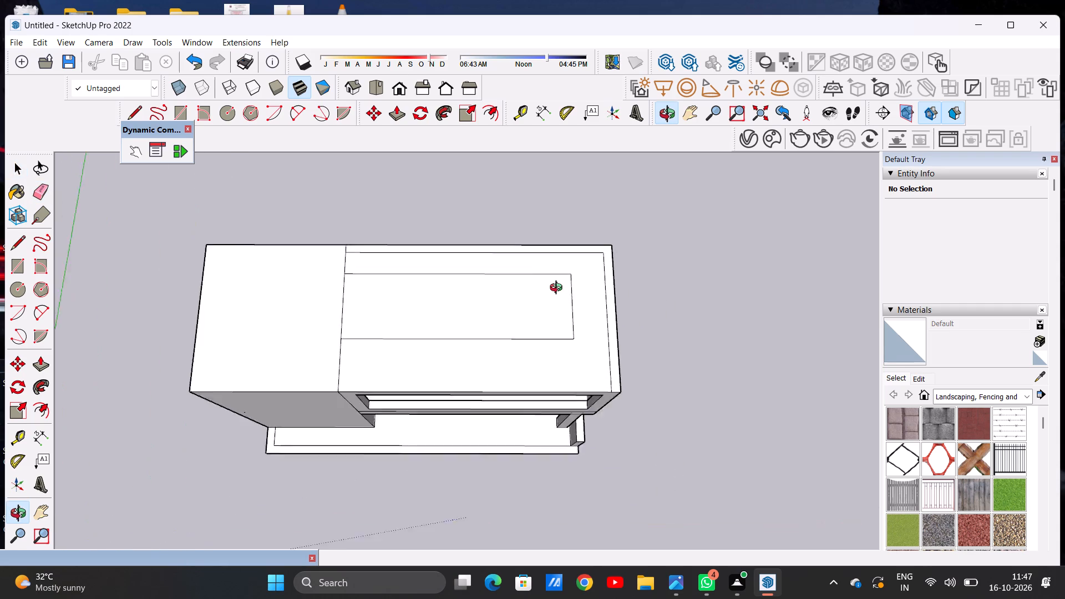
pyautogui.moveTo(559, 289); pyautogui.dragTo(559, 242, button='middle')
pyautogui.scroll(1, 559, 276)
pyautogui.scroll(-3, 561, 316)
pyautogui.moveTo(555, 360); pyautogui.dragTo(549, 246, button='middle')
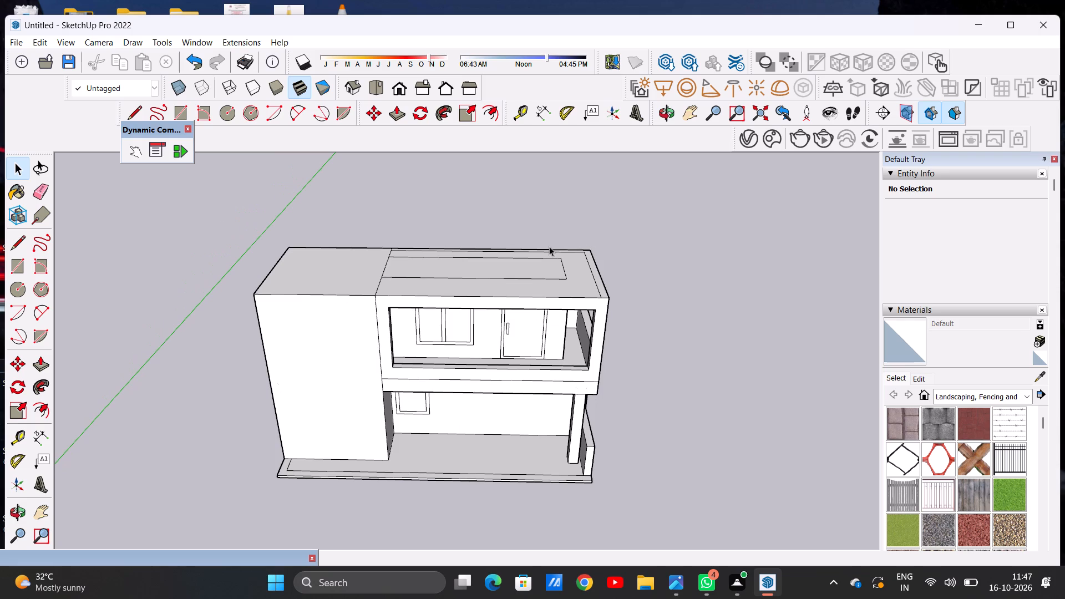
pyautogui.scroll(-5, 549, 246)
pyautogui.moveTo(559, 266); pyautogui.dragTo(567, 359, button='middle')
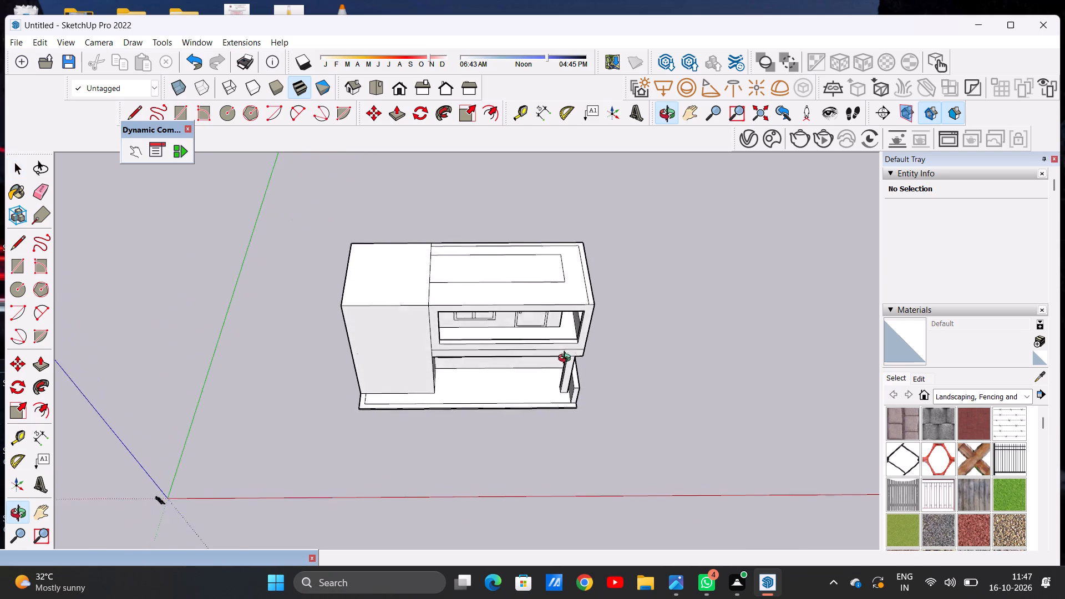
pyautogui.moveTo(567, 359); pyautogui.dragTo(565, 373, button='middle')
# Draw the front inset border line on the balcony roof, from the side border line to the plain block's dividing line.
pyautogui.scroll(2, 587, 291)
pyautogui.moveTo(535, 286); pyautogui.dragTo(535, 393, button='middle')
pyautogui.scroll(4, 572, 363)
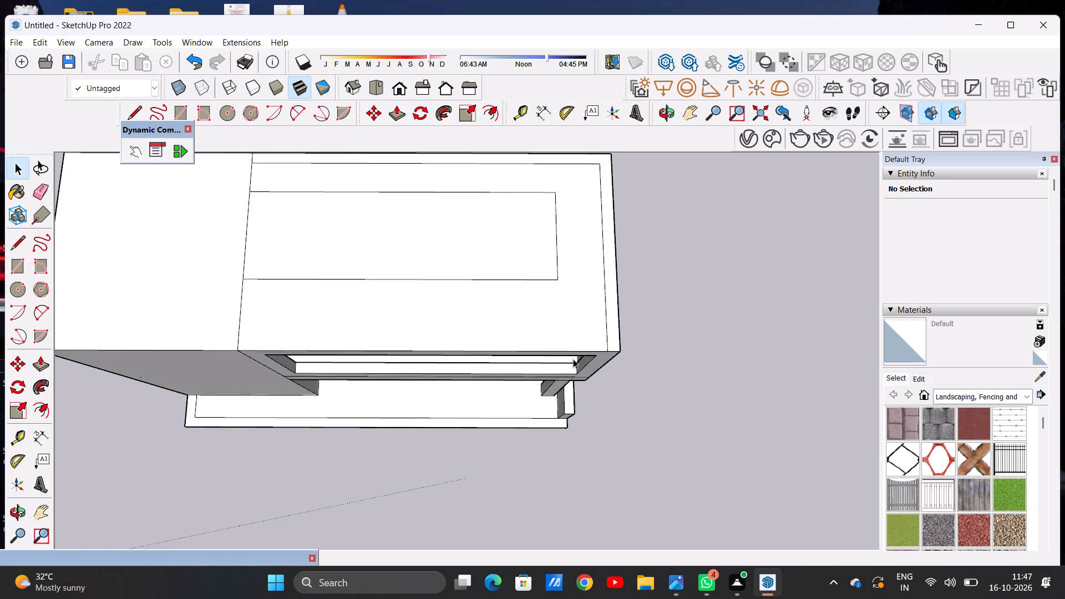
pyautogui.scroll(2, 573, 359)
pyautogui.press('l')
pyautogui.scroll(6, 598, 338)
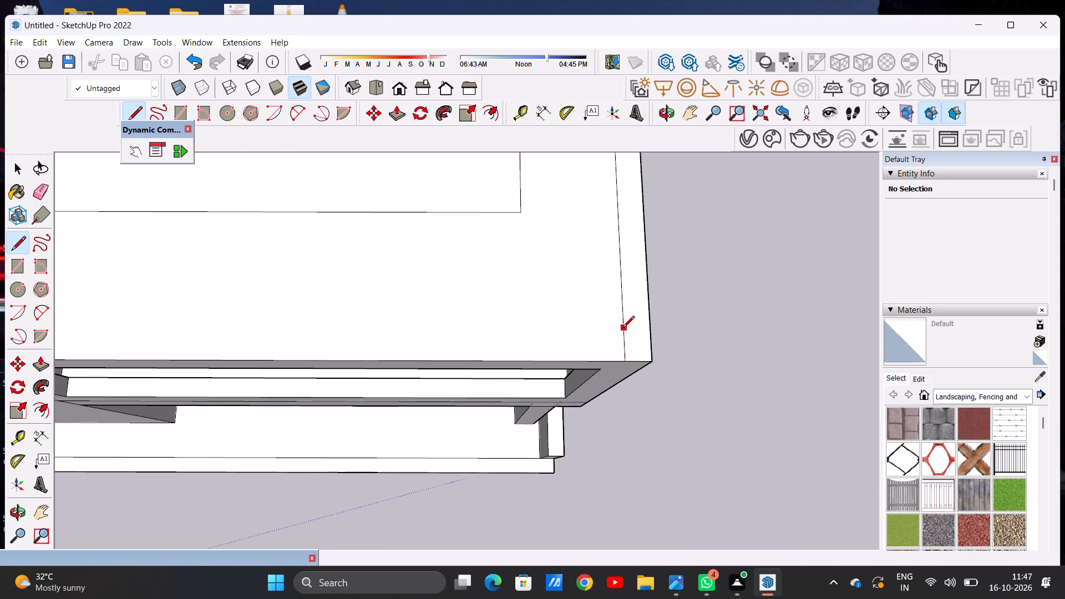
pyautogui.click(621, 335)
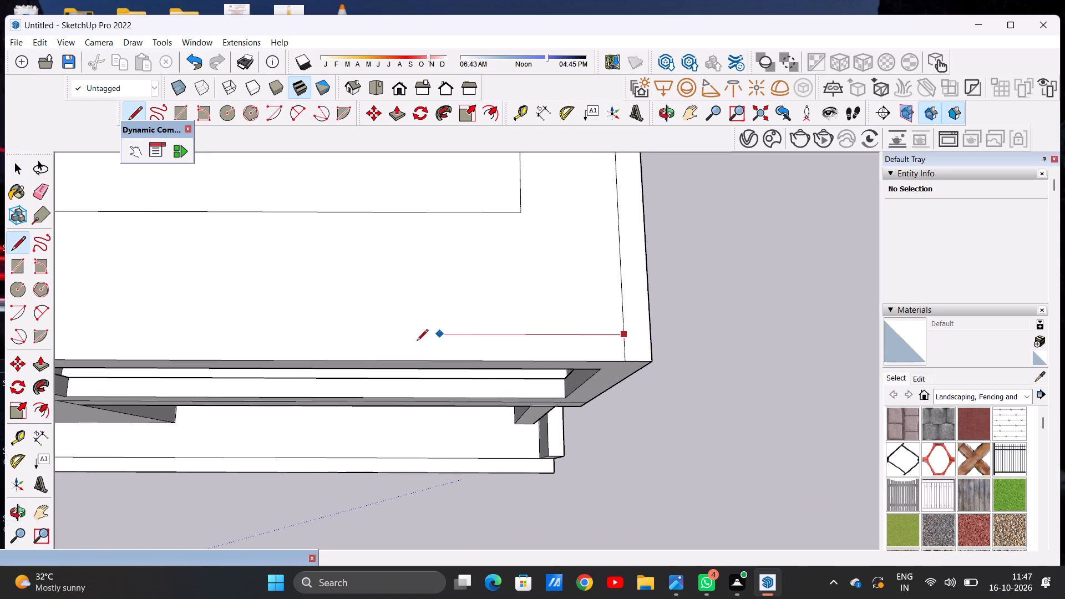
pyautogui.scroll(-12, 579, 312)
pyautogui.scroll(9, 363, 317)
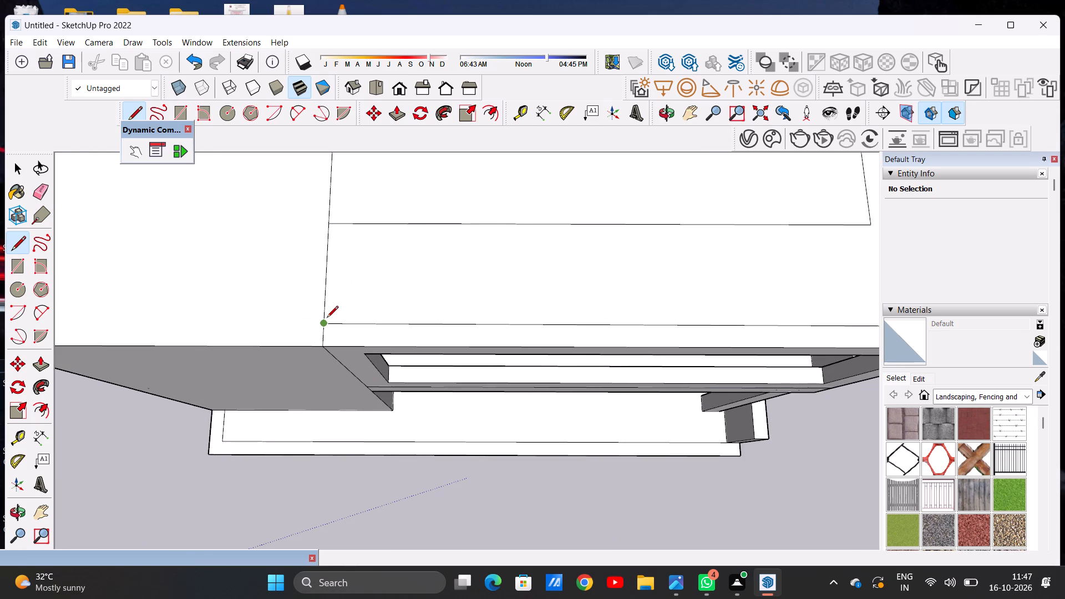
pyautogui.click(327, 318)
pyautogui.press('space')
# Push/Pull the long rectangular face inside the balcony roof's inset border.
pyautogui.scroll(-5, 403, 309)
pyautogui.scroll(1, 404, 311)
pyautogui.scroll(-3, 404, 311)
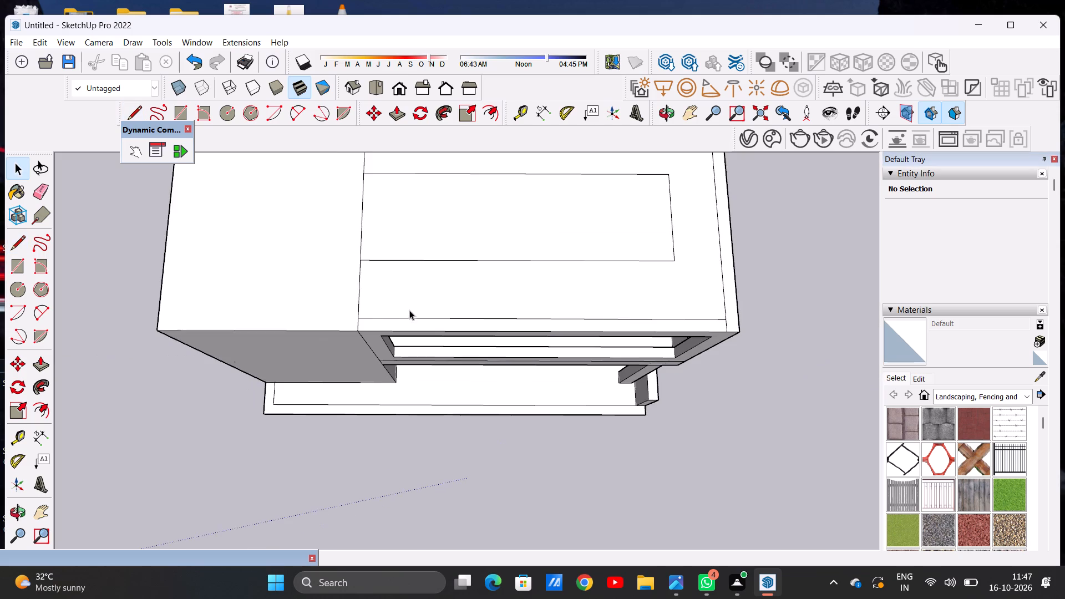
pyautogui.scroll(6, 639, 317)
pyautogui.scroll(-11, 549, 342)
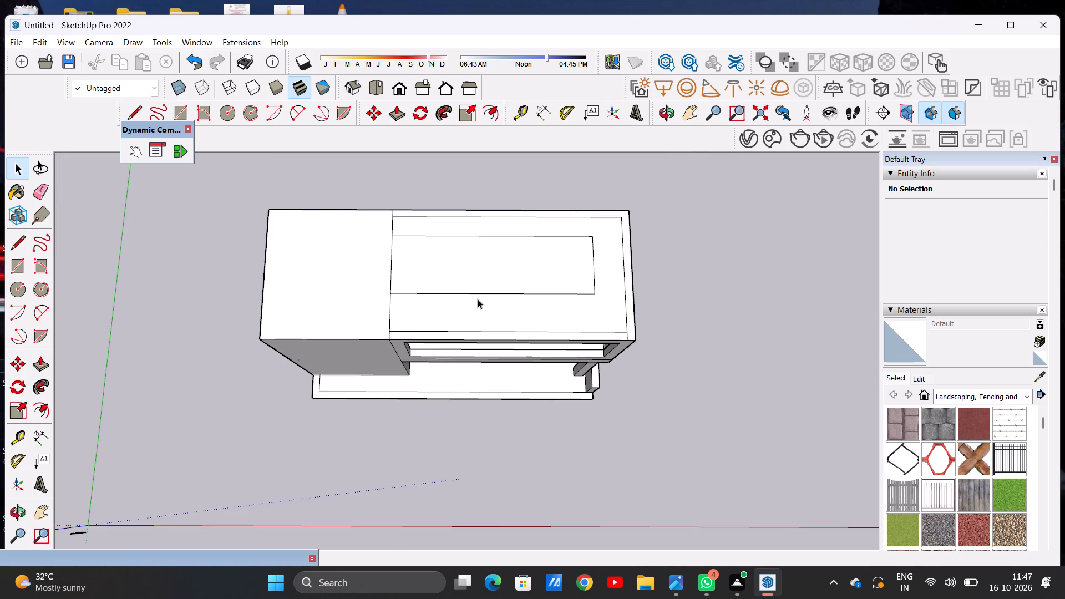
pyautogui.scroll(-6, 478, 299)
pyautogui.moveTo(503, 311); pyautogui.dragTo(500, 251, button='middle')
pyautogui.scroll(7, 473, 281)
pyautogui.moveTo(524, 287); pyautogui.dragTo(527, 233, button='middle')
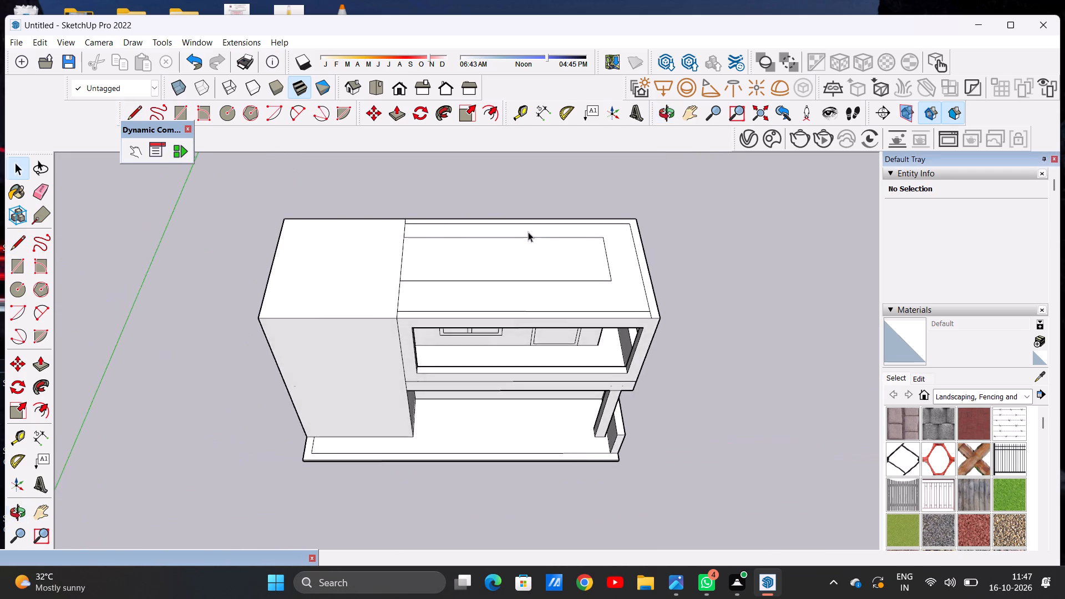
pyautogui.scroll(2, 532, 248)
pyautogui.press('p')
pyautogui.scroll(2, 554, 258)
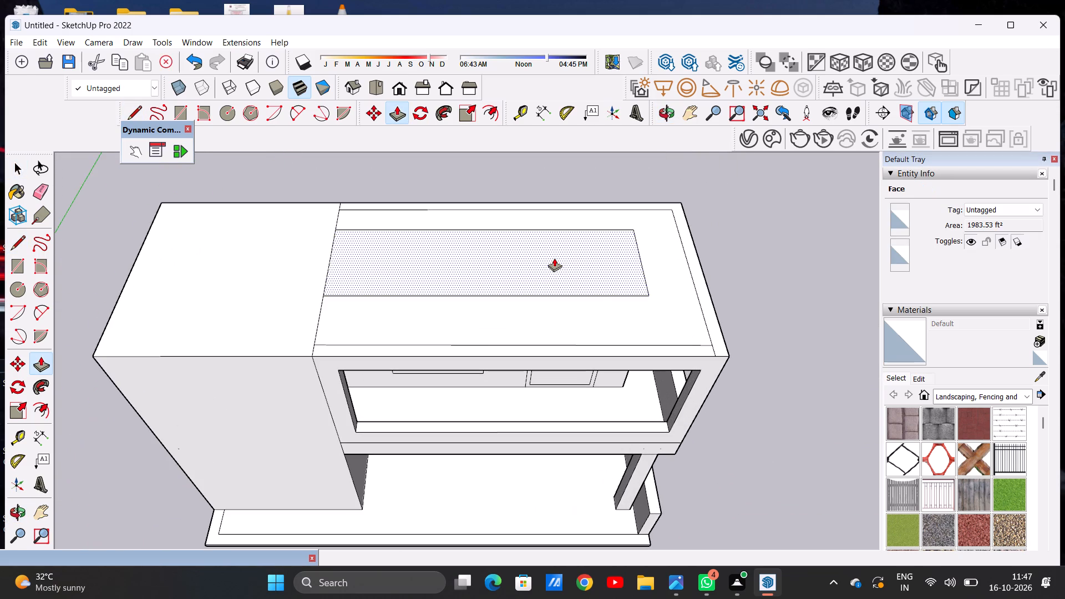
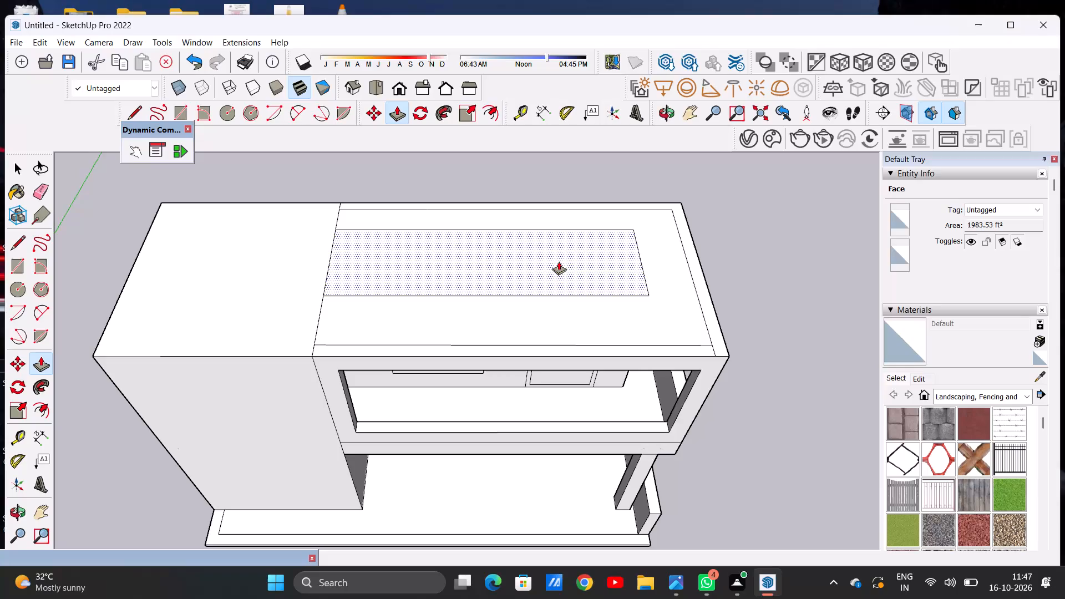
# Push/Pull the top face of the tall front block upward so it rises above the adjoining roof as a tower.
pyautogui.press('space')
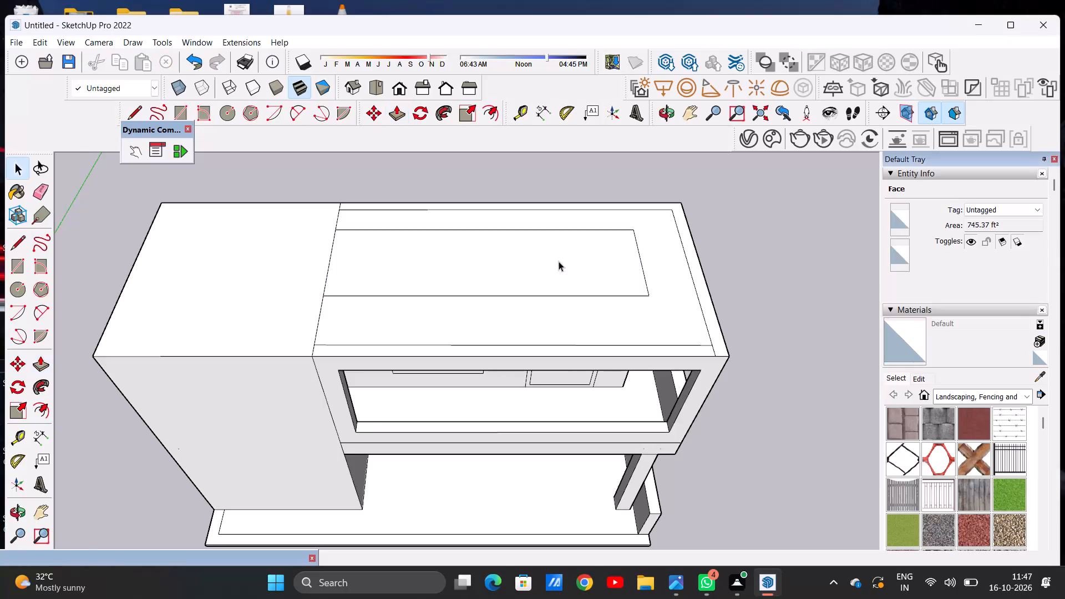
pyautogui.scroll(-6, 560, 308)
pyautogui.moveTo(434, 327); pyautogui.dragTo(426, 236, button='middle')
pyautogui.scroll(1, 390, 298)
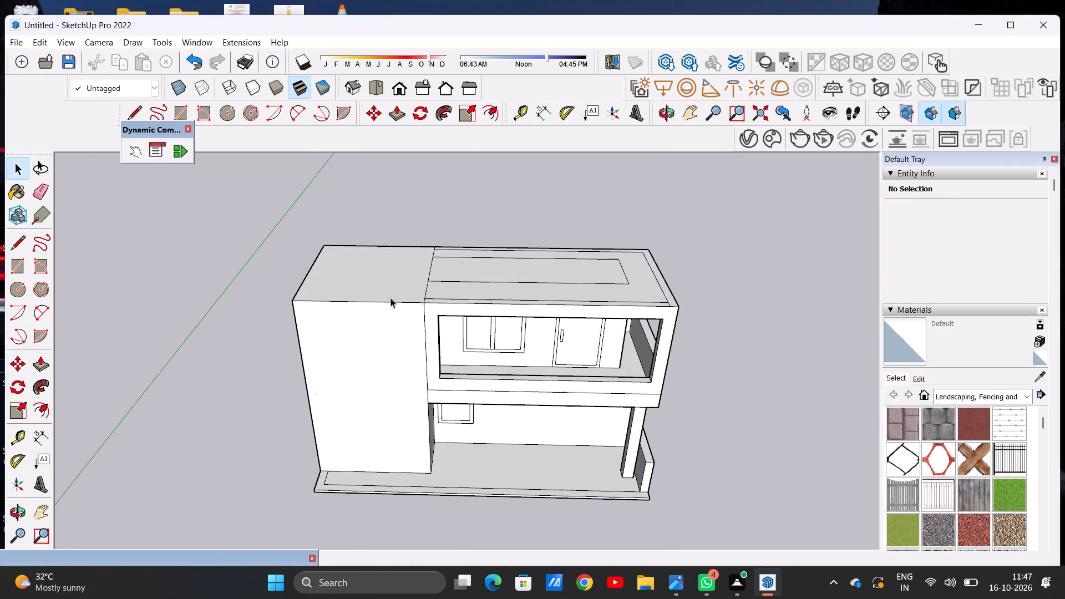
pyautogui.press('p')
pyautogui.scroll(-4, 410, 334)
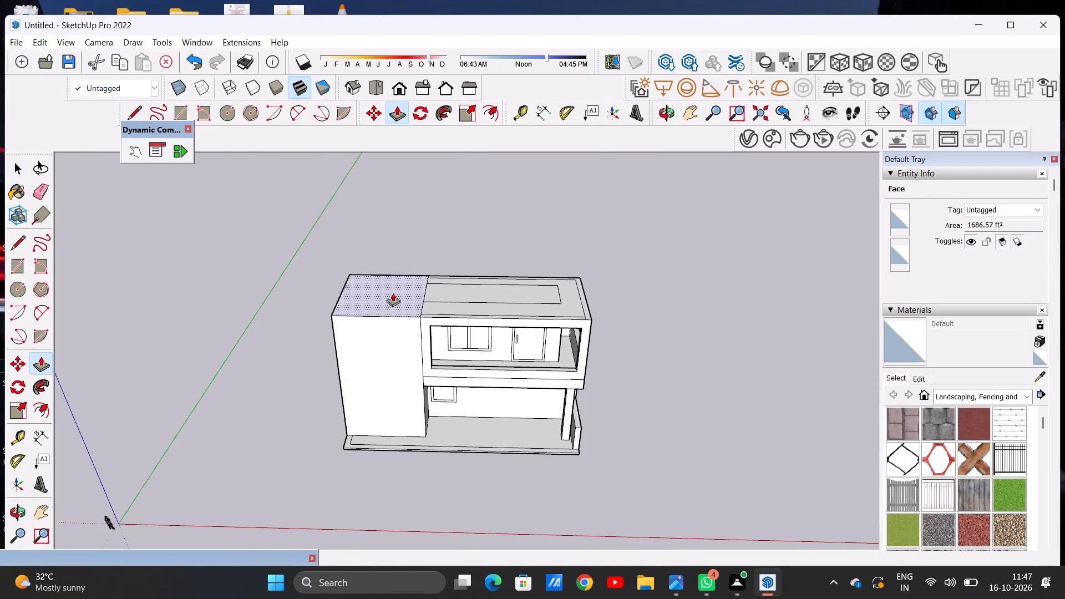
pyautogui.scroll(5, 391, 286)
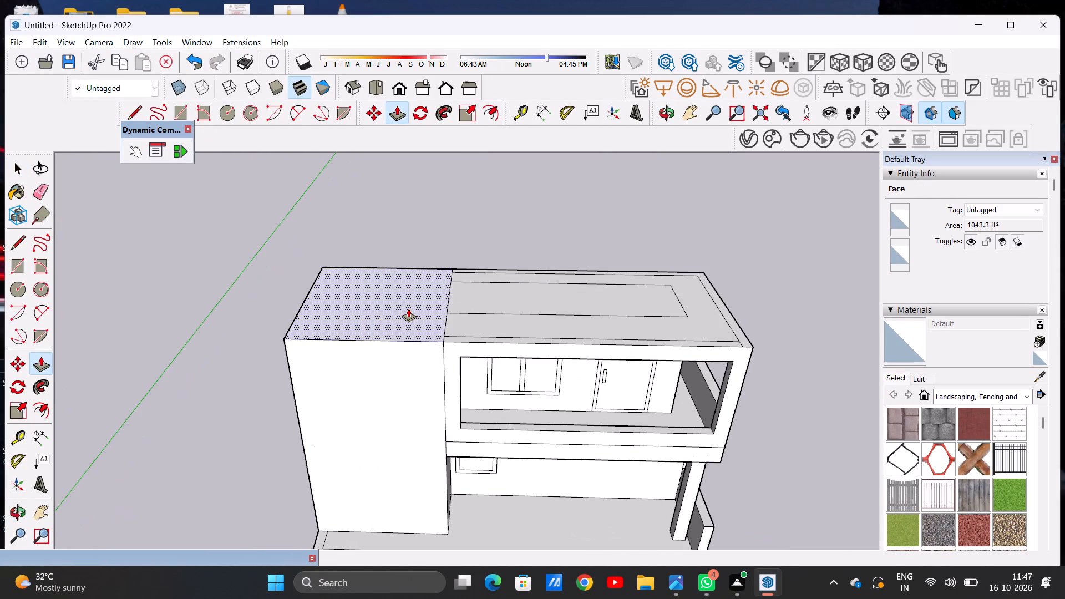
pyautogui.click(408, 308)
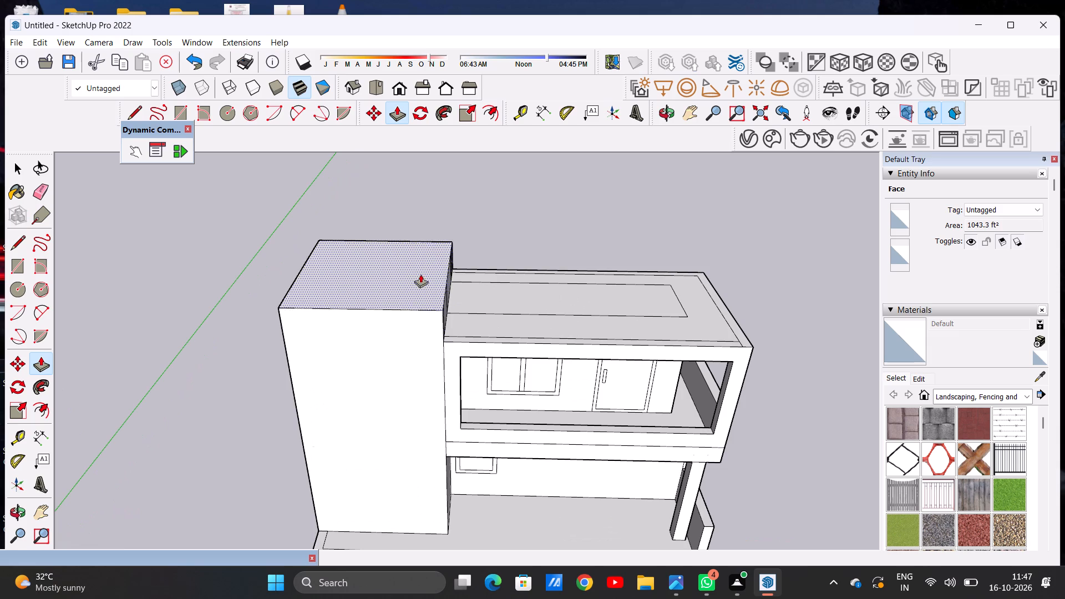
pyautogui.scroll(-11, 428, 275)
pyautogui.moveTo(432, 306); pyautogui.dragTo(432, 293, button='middle')
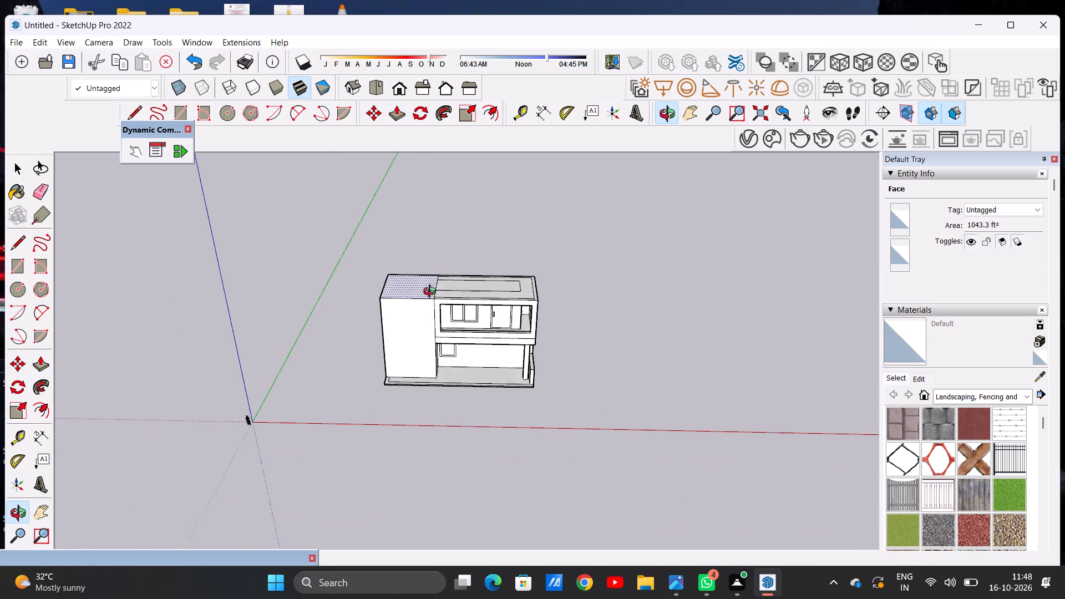
pyautogui.moveTo(432, 293); pyautogui.dragTo(447, 229, button='middle')
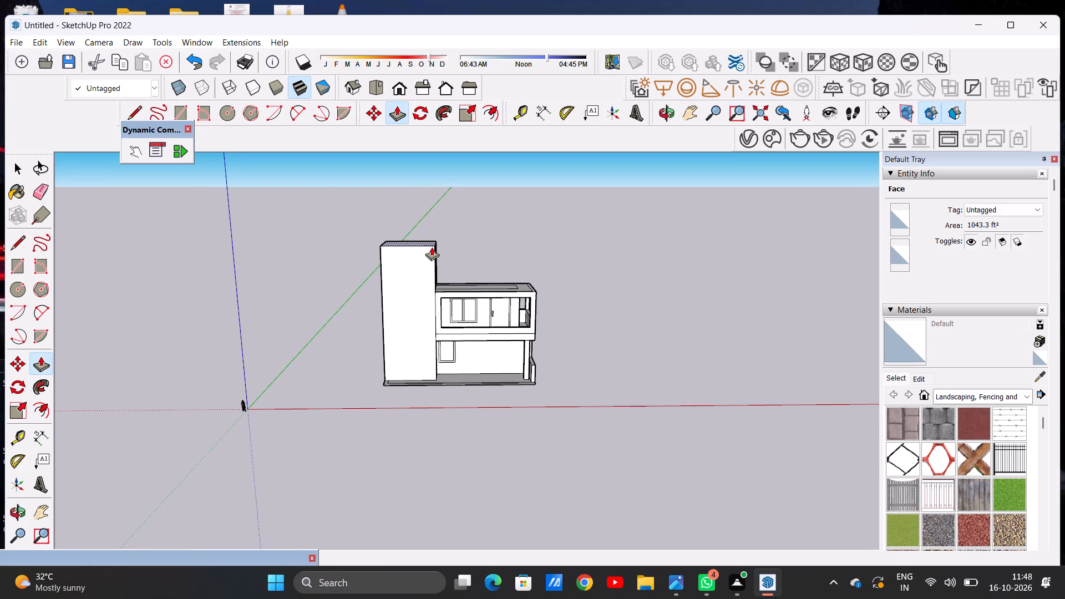
pyautogui.click(432, 247)
pyautogui.press('space')
# Erase three leftover vertical lines on the tower's side wall facing the lower roof: two near the front and one near the rear.
pyautogui.scroll(-3, 570, 413)
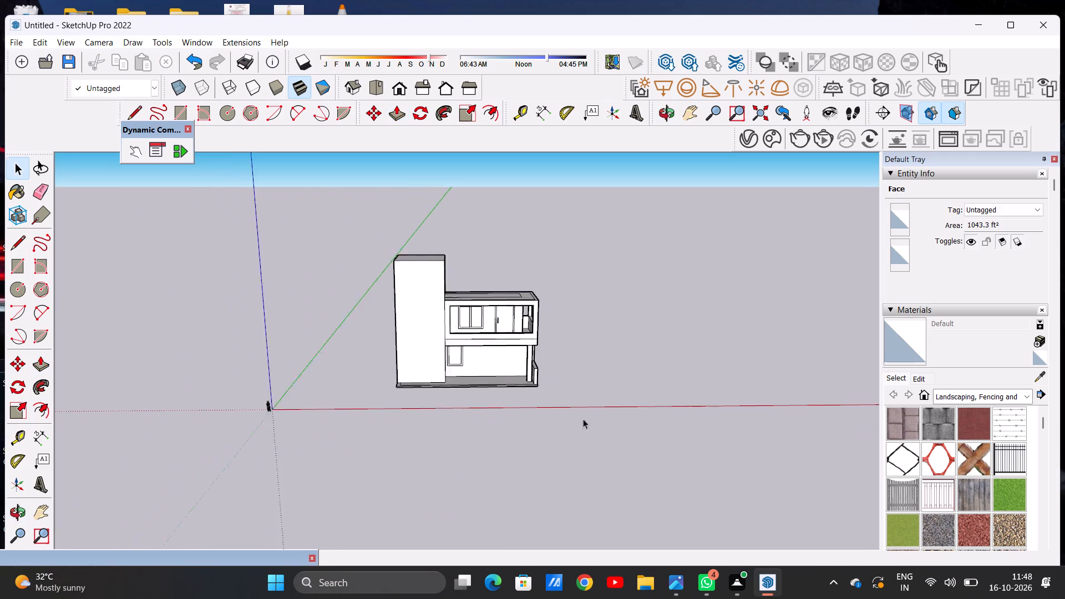
pyautogui.scroll(-4, 583, 419)
pyautogui.scroll(6, 522, 338)
pyautogui.moveTo(516, 329); pyautogui.dragTo(283, 440, button='middle')
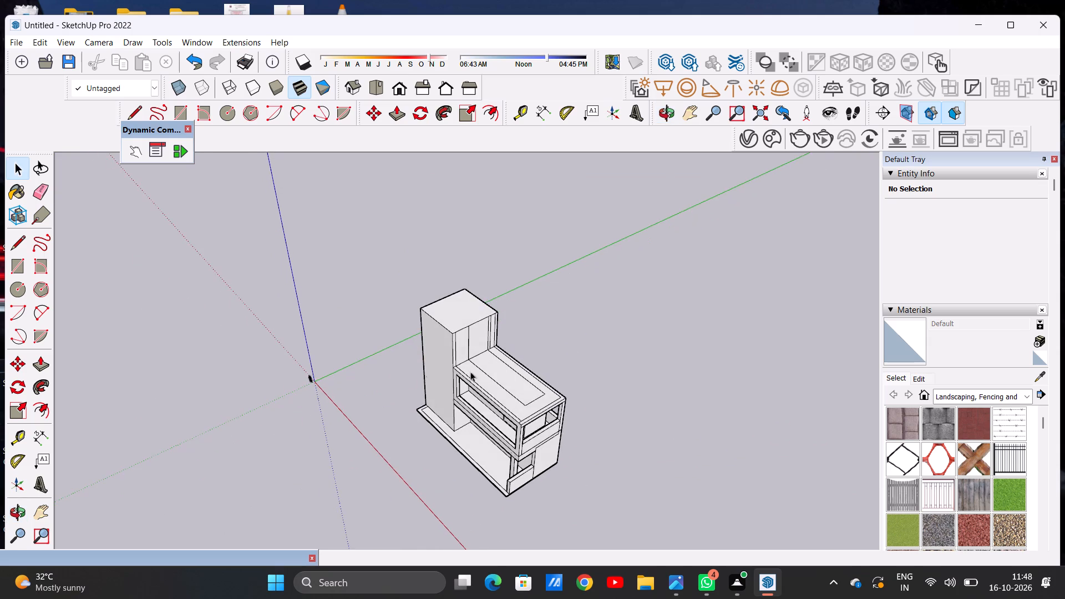
pyautogui.scroll(13, 484, 357)
pyautogui.press('e')
pyautogui.scroll(3, 404, 345)
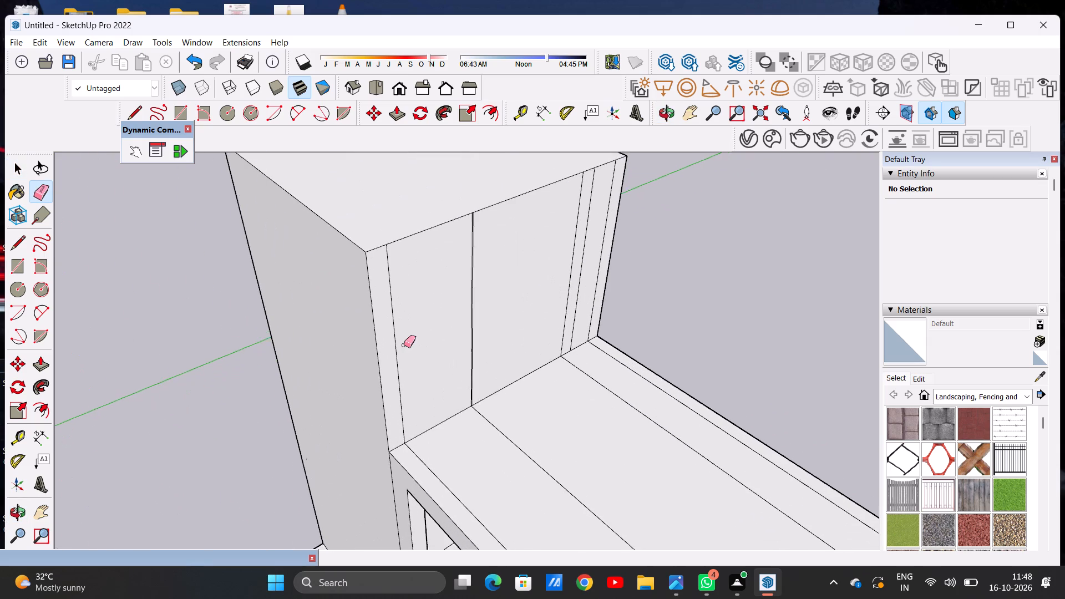
pyautogui.scroll(1, 404, 345)
pyautogui.click(401, 338)
pyautogui.click(395, 342)
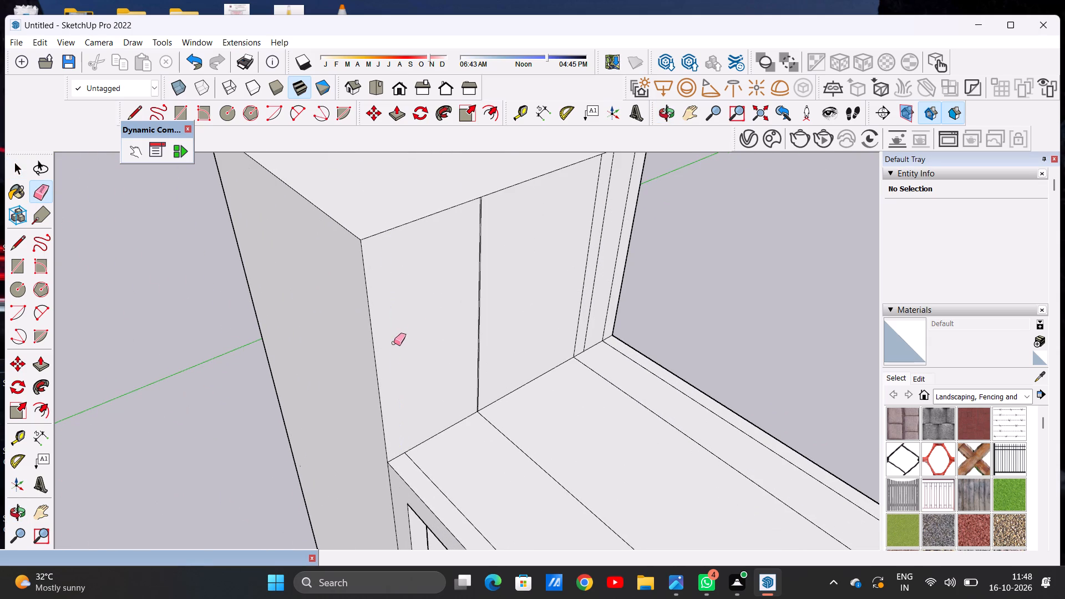
pyautogui.moveTo(463, 307); pyautogui.dragTo(486, 294)
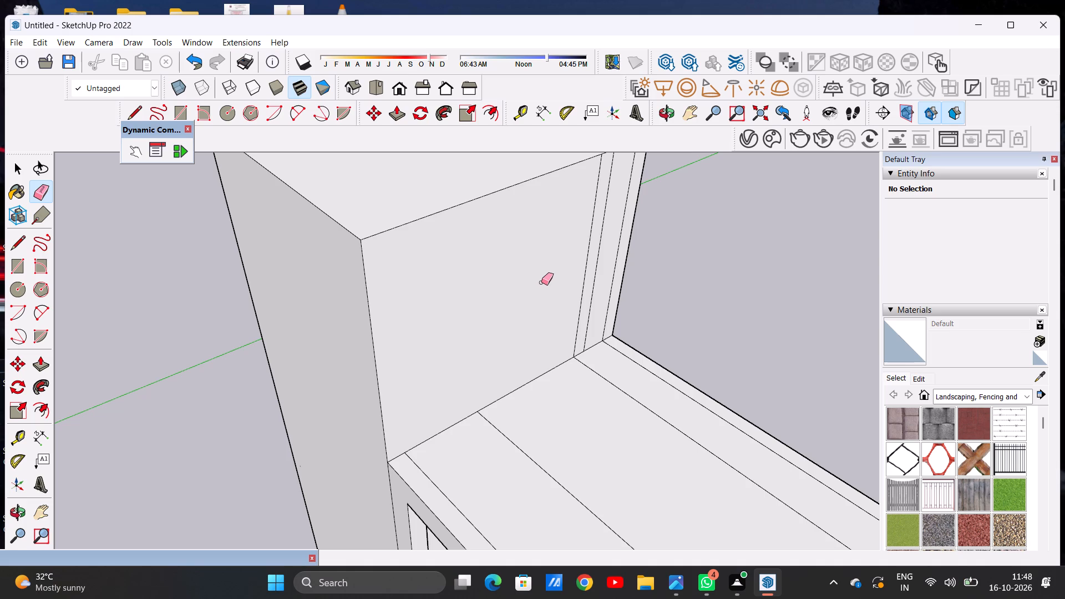
pyautogui.scroll(-5, 461, 403)
pyautogui.scroll(6, 581, 326)
pyautogui.scroll(-6, 395, 432)
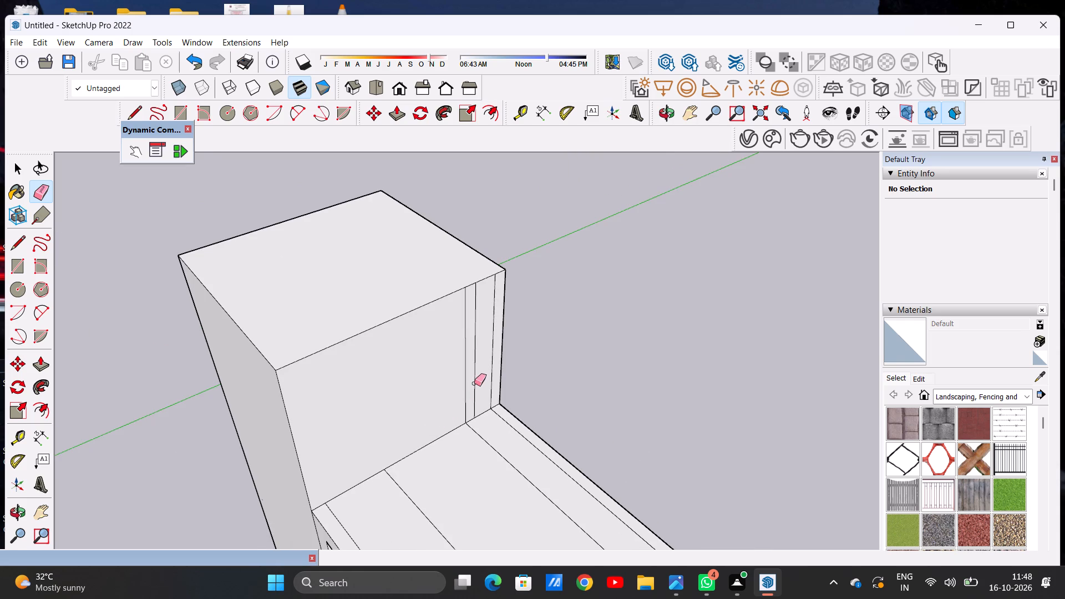
pyautogui.scroll(7, 474, 383)
pyautogui.moveTo(476, 368); pyautogui.dragTo(484, 363)
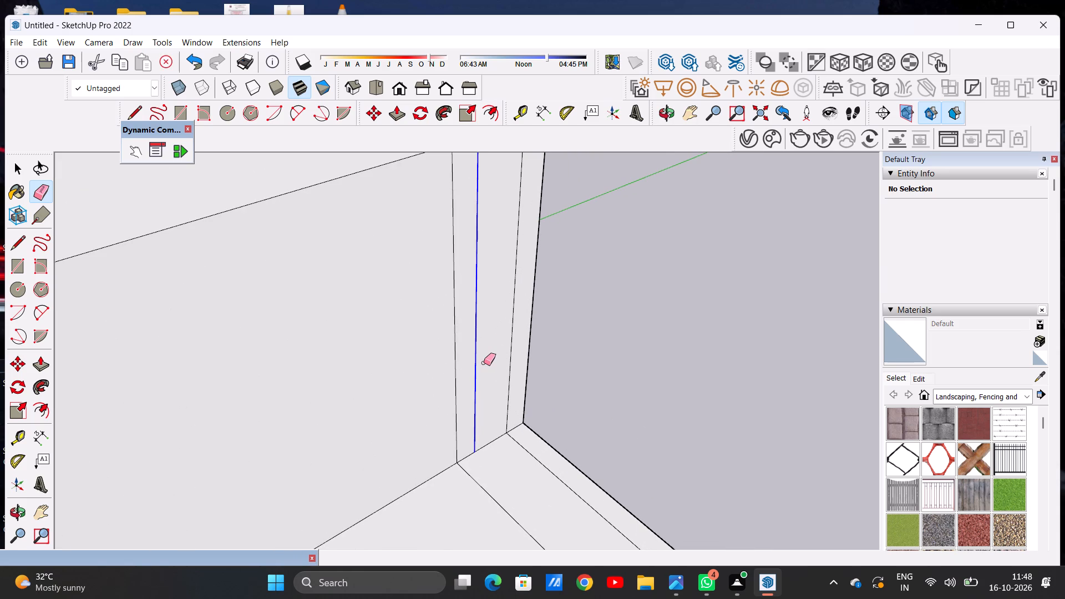
pyautogui.press('space')
# Push/Pull the inner rectangle on the lower roof upward until it is level with the tower's top.
pyautogui.scroll(-20, 475, 529)
pyautogui.scroll(-2, 475, 529)
pyautogui.moveTo(457, 480); pyautogui.dragTo(651, 474, button='middle')
pyautogui.scroll(9, 541, 439)
pyautogui.moveTo(595, 484); pyautogui.dragTo(602, 425, button='middle')
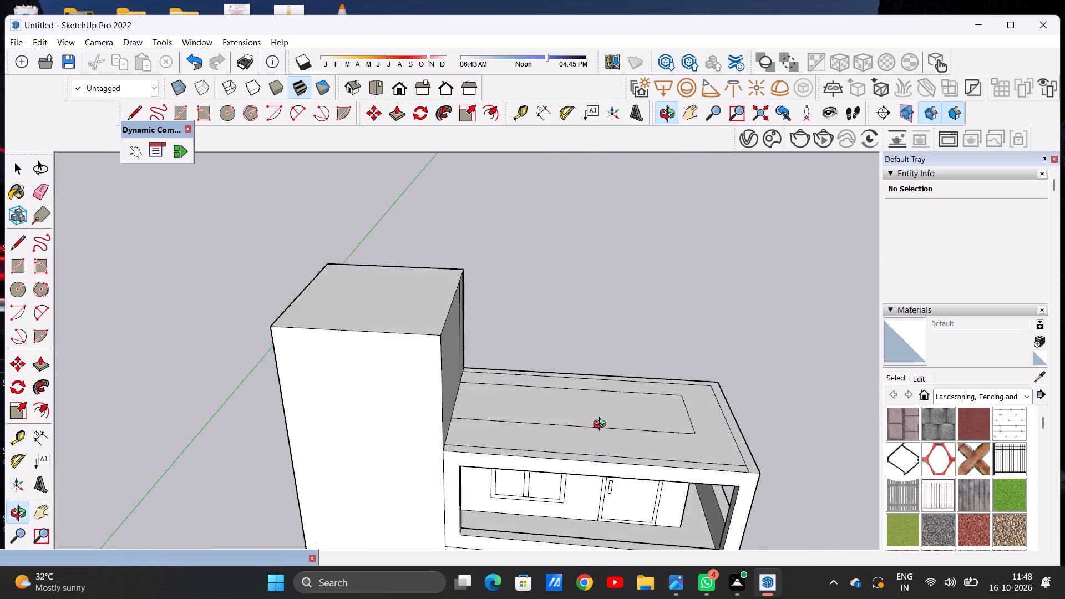
pyautogui.moveTo(602, 425); pyautogui.dragTo(608, 387, button='middle')
pyautogui.scroll(-7, 373, 467)
pyautogui.scroll(8, 397, 440)
pyautogui.moveTo(405, 438); pyautogui.dragTo(417, 473, button='middle')
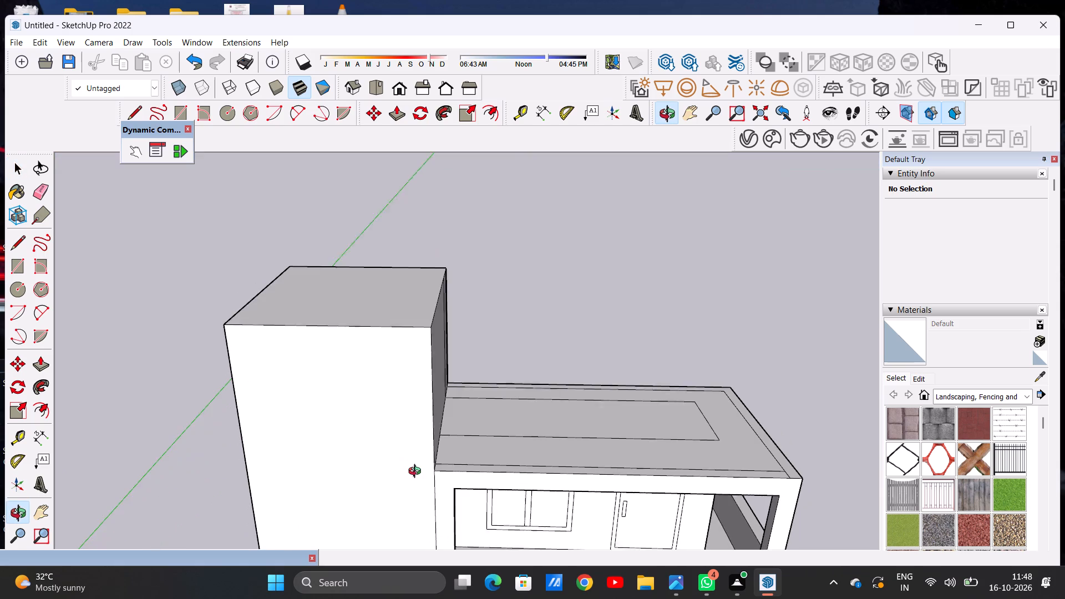
pyautogui.moveTo(417, 473); pyautogui.dragTo(420, 479, button='middle')
pyautogui.scroll(-6, 306, 406)
pyautogui.scroll(1, 377, 440)
pyautogui.scroll(-1, 377, 440)
pyautogui.scroll(4, 377, 440)
pyautogui.moveTo(379, 453); pyautogui.dragTo(377, 436, button='middle')
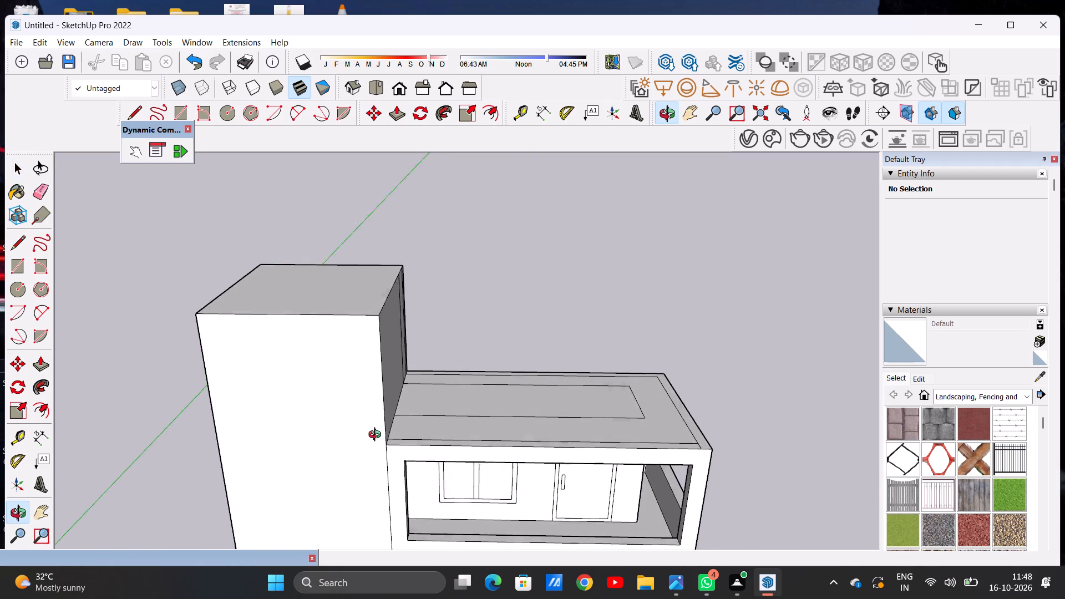
pyautogui.moveTo(377, 436); pyautogui.dragTo(383, 479, button='middle')
pyautogui.scroll(-8, 402, 410)
pyautogui.scroll(5, 534, 390)
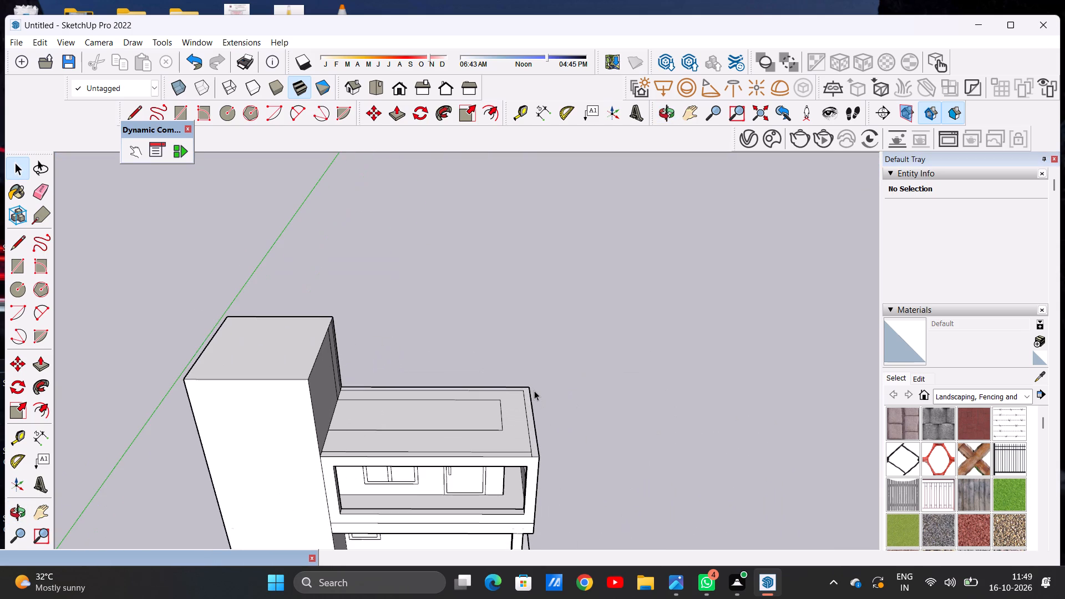
pyautogui.press('space')
pyautogui.scroll(-6, 579, 427)
pyautogui.scroll(5, 425, 466)
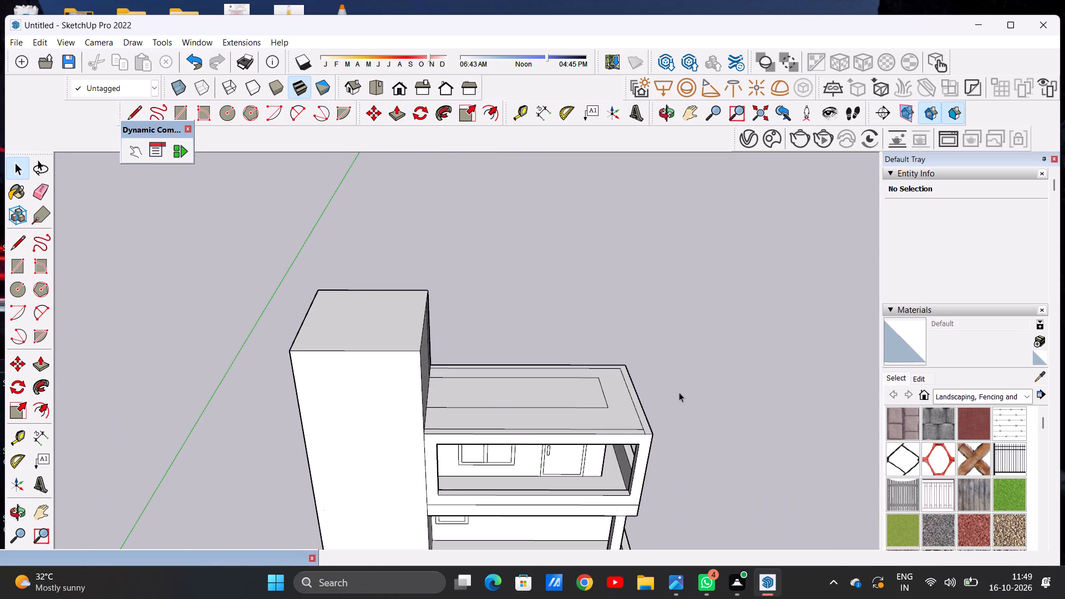
pyautogui.scroll(7, 620, 388)
pyautogui.press('p')
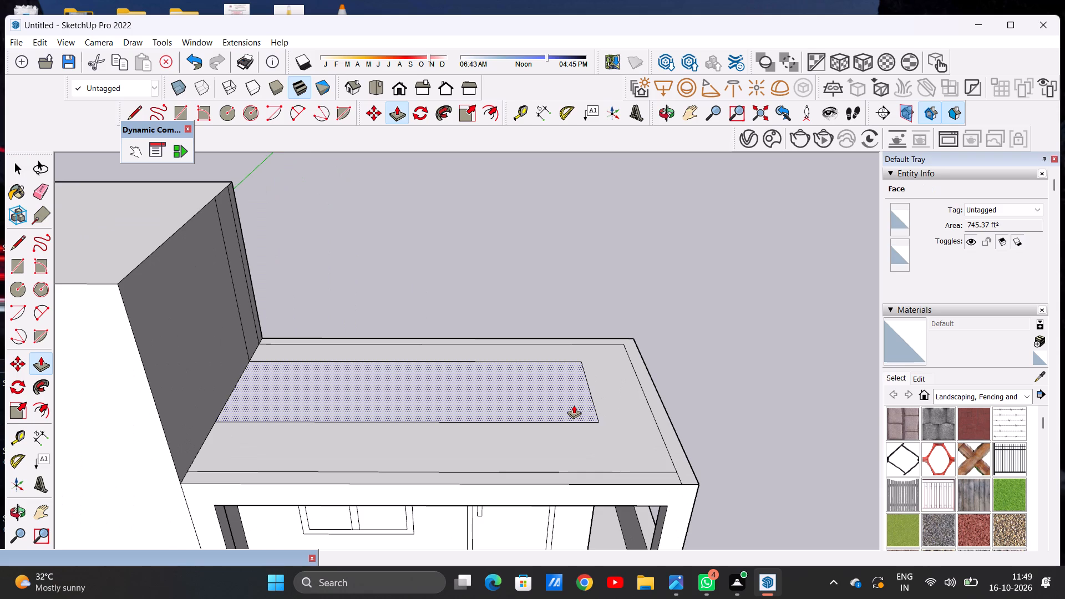
pyautogui.click(574, 405)
pyautogui.scroll(-8, 589, 301)
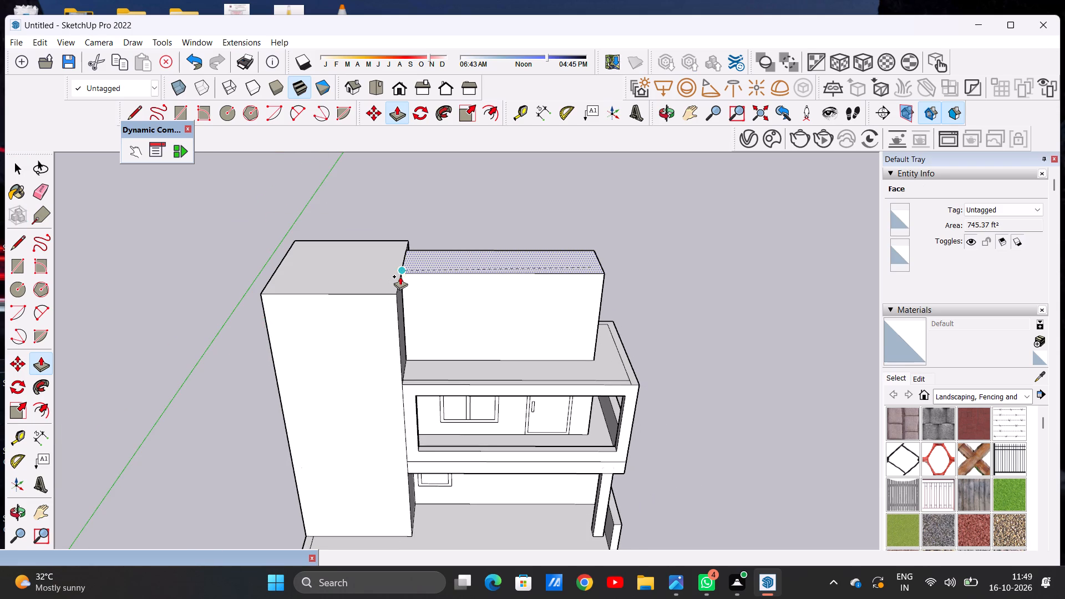
pyautogui.click(400, 276)
pyautogui.press('space')
# Push/Pull the free end face of the new rooftop block slightly outward, away from the tower, to lengthen the block.
pyautogui.scroll(-7, 552, 353)
pyautogui.moveTo(485, 377); pyautogui.dragTo(484, 287, button='middle')
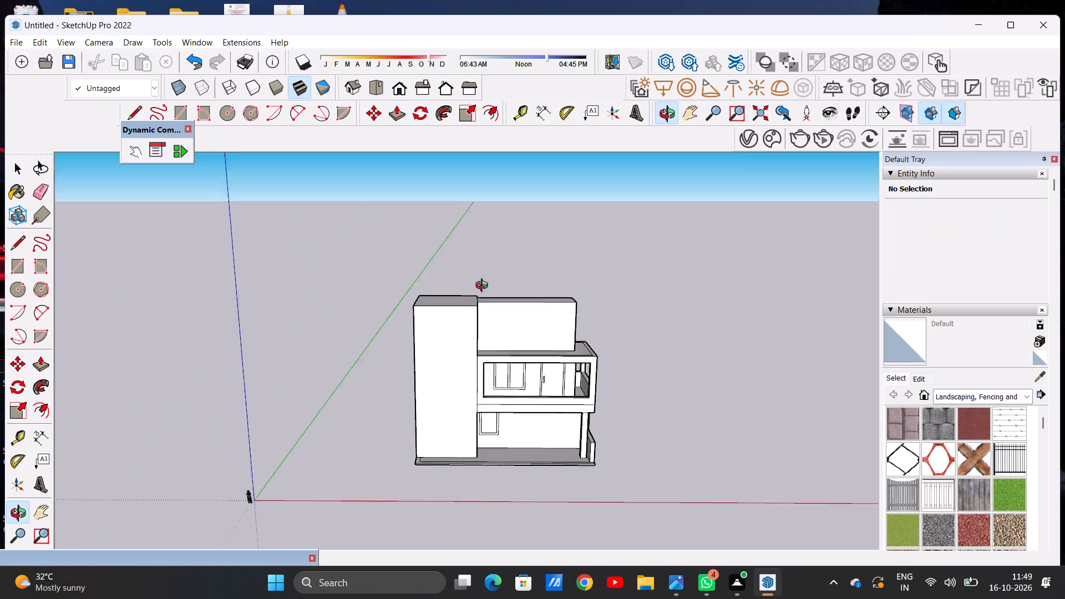
pyautogui.moveTo(484, 287); pyautogui.dragTo(484, 240, button='middle')
pyautogui.scroll(9, 519, 322)
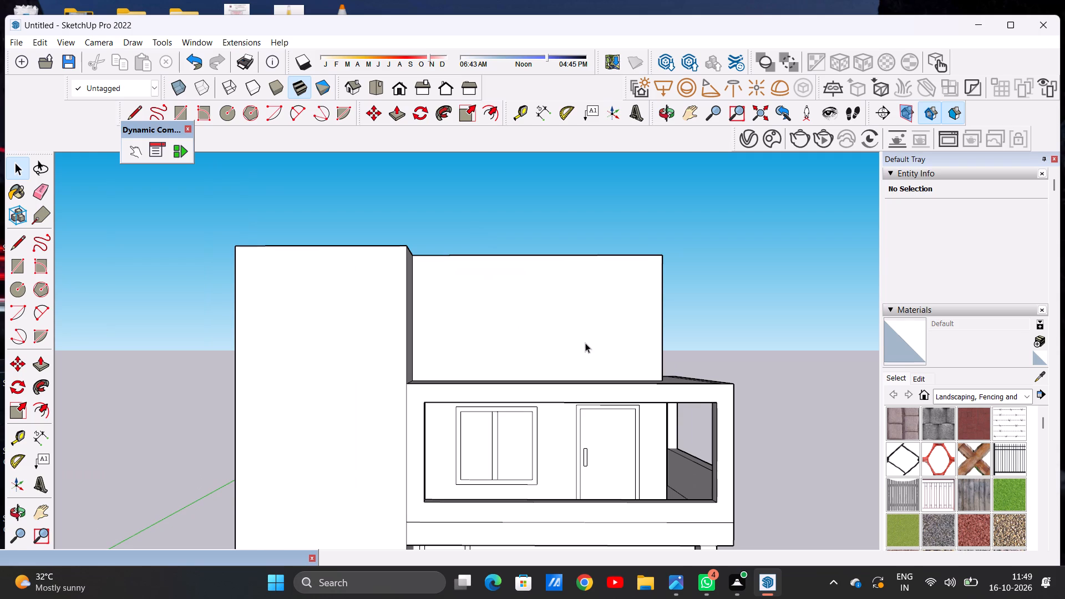
pyautogui.moveTo(641, 317); pyautogui.dragTo(576, 419, button='middle')
pyautogui.moveTo(623, 324); pyautogui.dragTo(534, 359, button='middle')
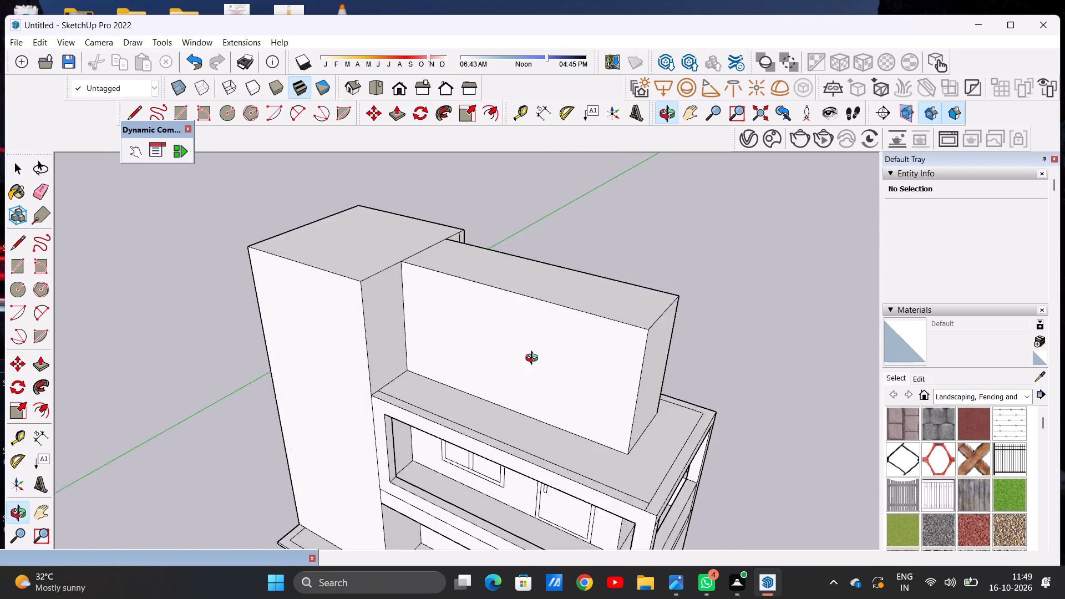
pyautogui.moveTo(534, 359); pyautogui.dragTo(527, 367, button='middle')
pyautogui.press('p')
pyautogui.click(640, 373)
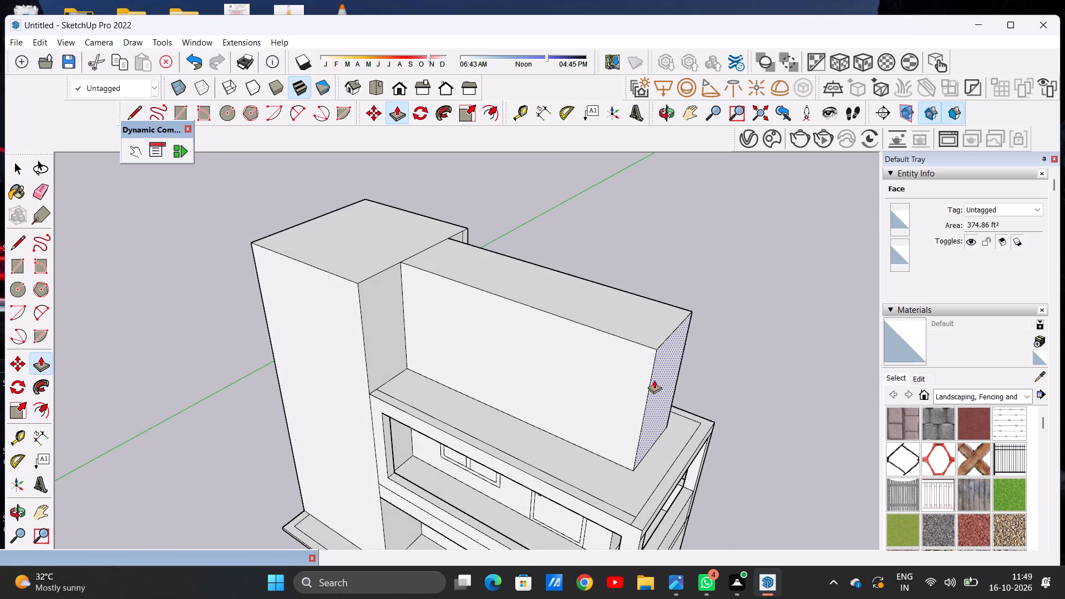
pyautogui.click(653, 380)
pyautogui.press('space')
# Examine the tower, rooftop block and balcony from the front and from above.
pyautogui.scroll(-7, 572, 397)
pyautogui.moveTo(513, 427); pyautogui.dragTo(541, 417, button='middle')
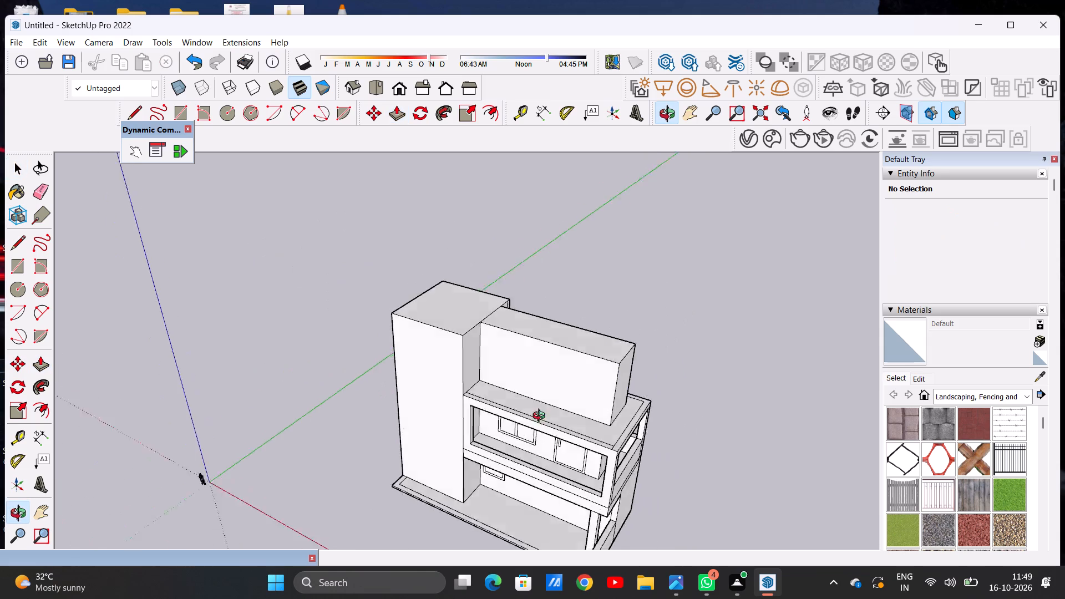
pyautogui.moveTo(541, 417); pyautogui.dragTo(631, 309, button='middle')
pyautogui.scroll(-3, 544, 426)
pyautogui.scroll(6, 592, 366)
pyautogui.moveTo(606, 453); pyautogui.dragTo(622, 417, button='middle')
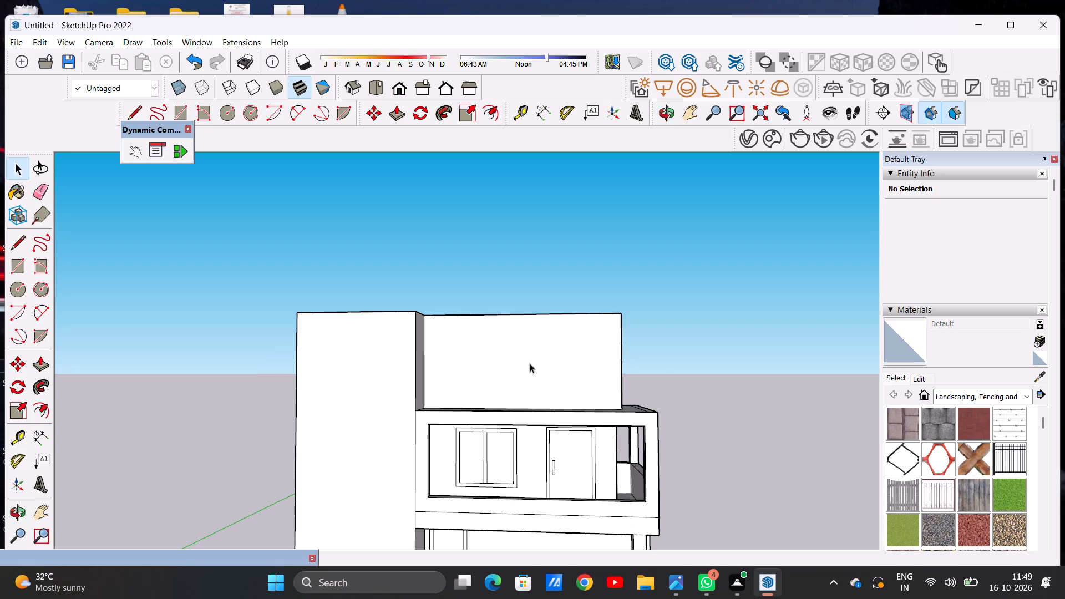
pyautogui.scroll(-5, 457, 361)
pyautogui.moveTo(471, 381); pyautogui.dragTo(503, 516, button='middle')
pyautogui.scroll(3, 553, 393)
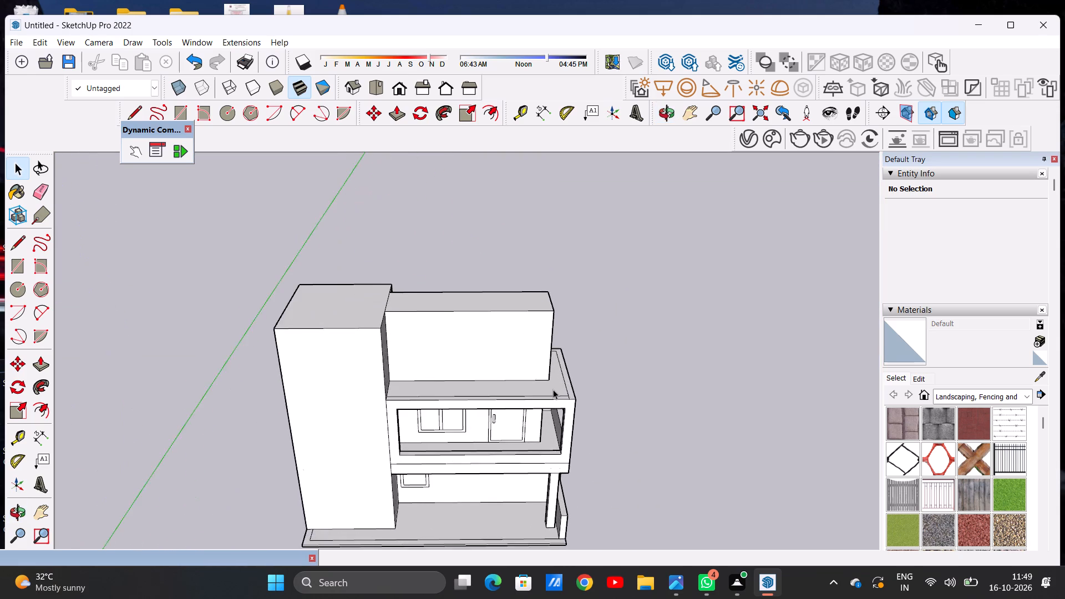
pyautogui.scroll(1, 553, 389)
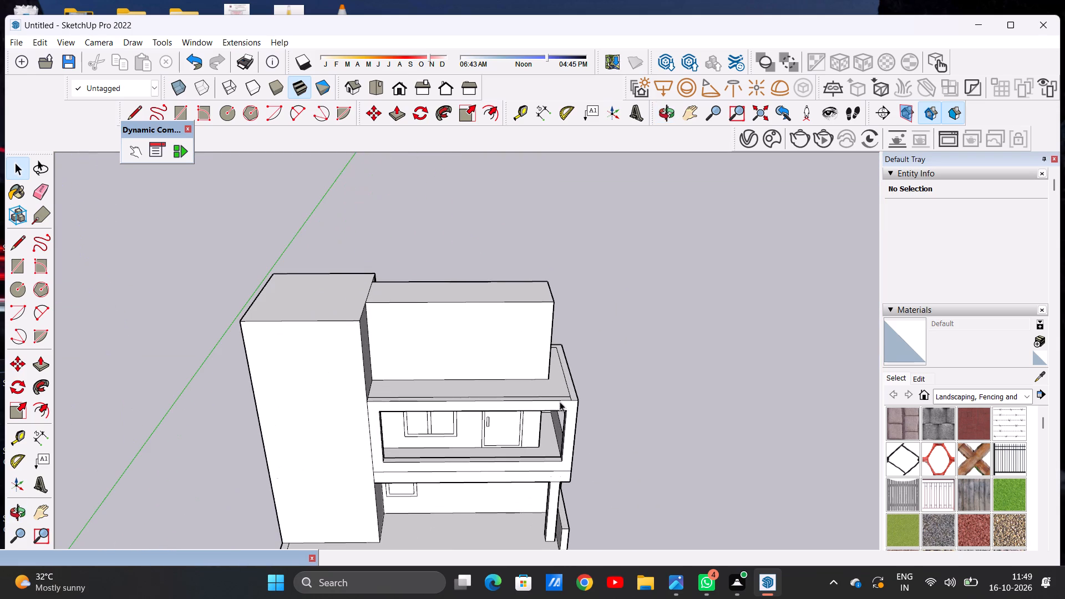
pyautogui.scroll(5, 562, 427)
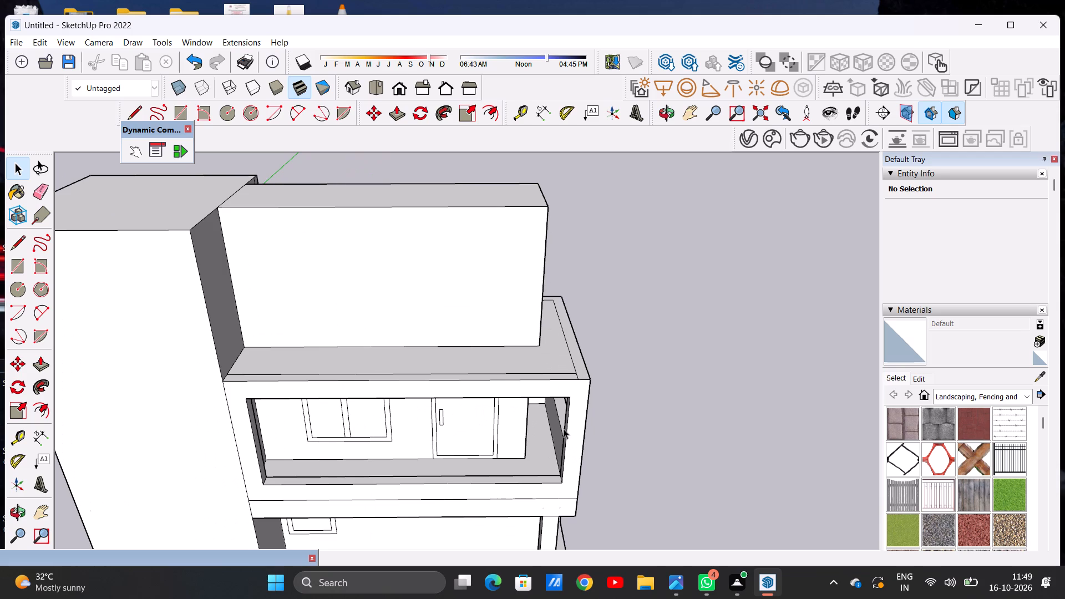
pyautogui.moveTo(582, 344); pyautogui.dragTo(582, 364, button='middle')
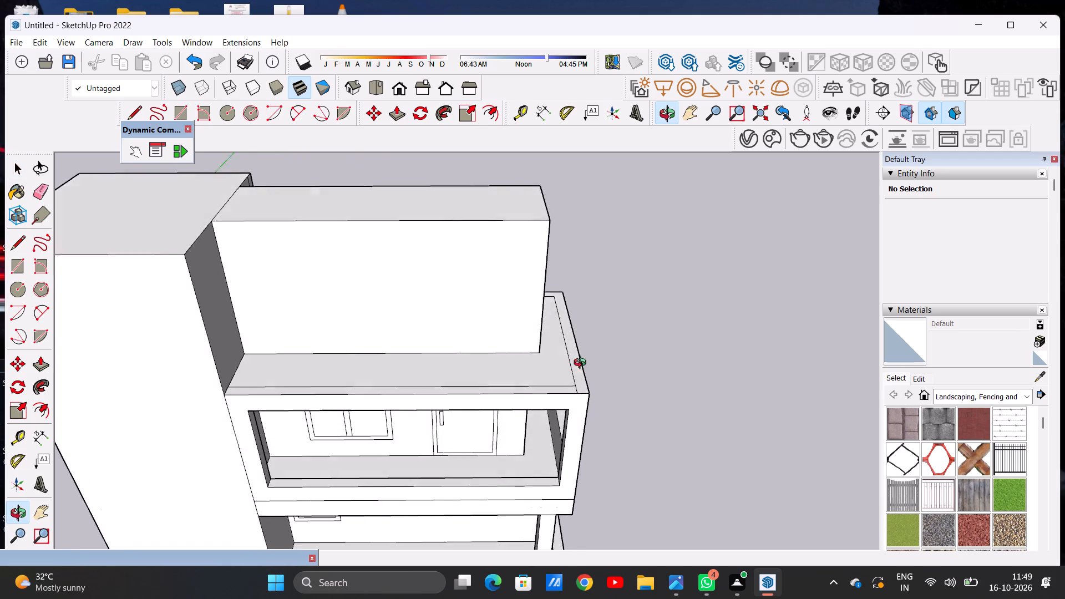
pyautogui.moveTo(582, 364); pyautogui.dragTo(582, 353, button='middle')
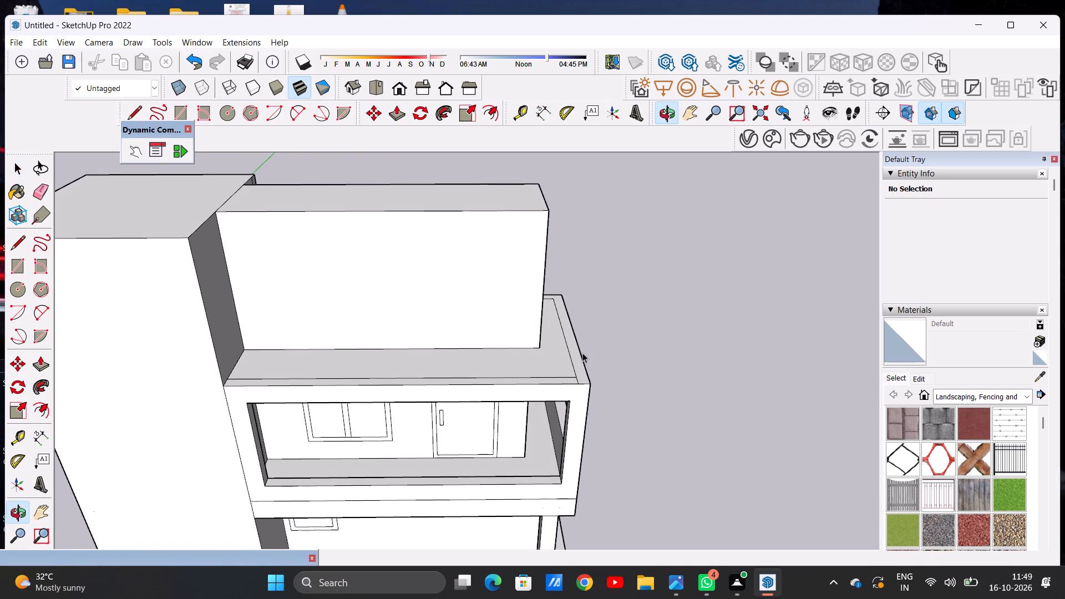
# Push/Pull the narrow underside face along the top of the balcony's front opening downward to form a deeper header band.
pyautogui.scroll(-2, 638, 362)
pyautogui.moveTo(545, 453); pyautogui.dragTo(540, 281, button='middle')
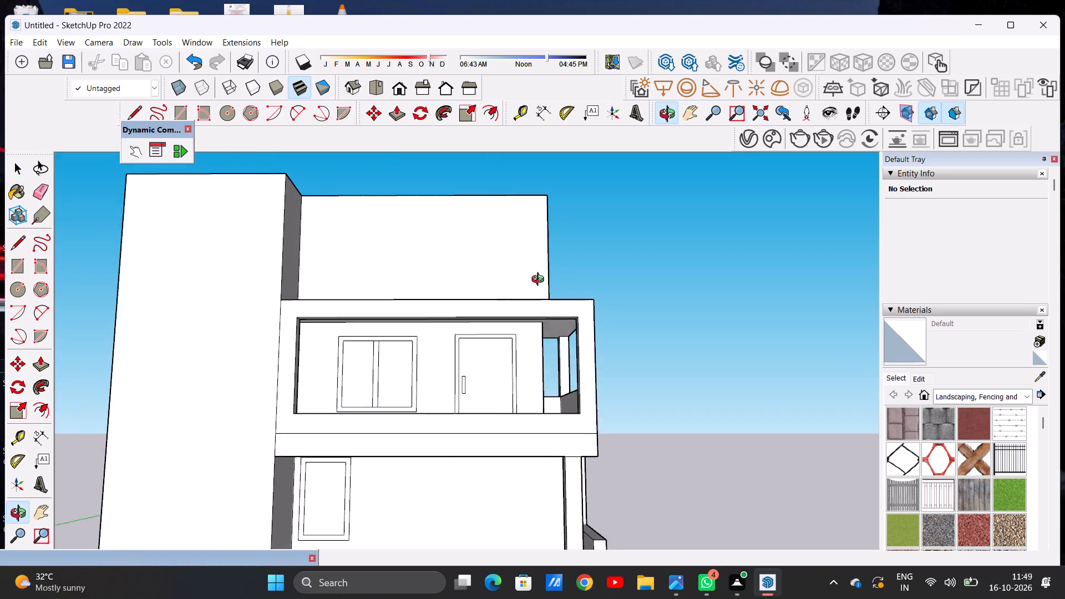
pyautogui.moveTo(540, 281); pyautogui.dragTo(542, 246, button='middle')
pyautogui.scroll(4, 532, 328)
pyautogui.moveTo(533, 327); pyautogui.dragTo(557, 301, button='middle')
pyautogui.press('p')
pyautogui.scroll(9, 585, 260)
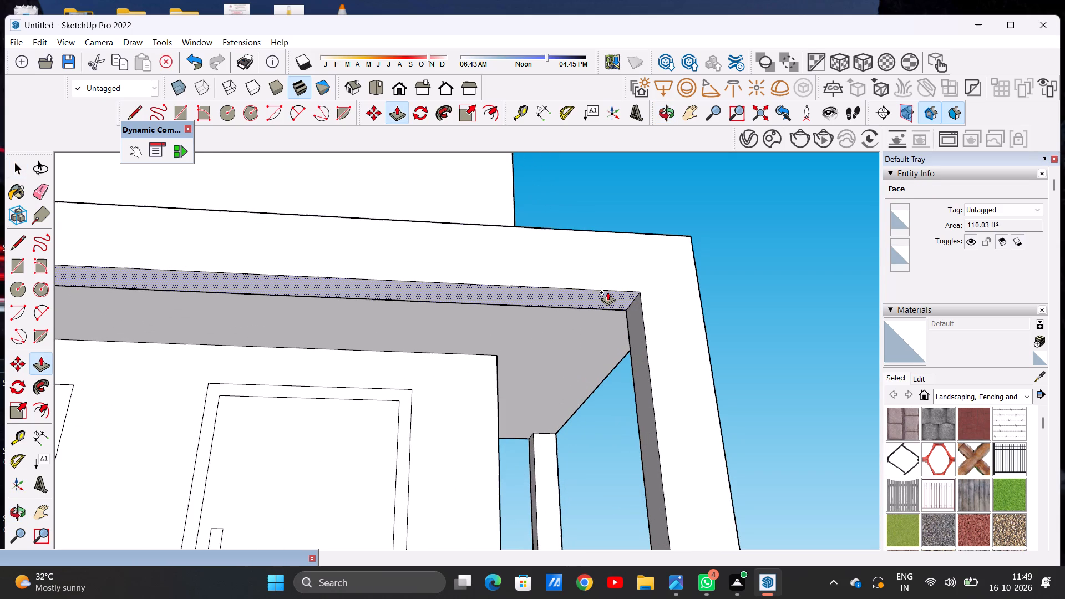
pyautogui.click(607, 292)
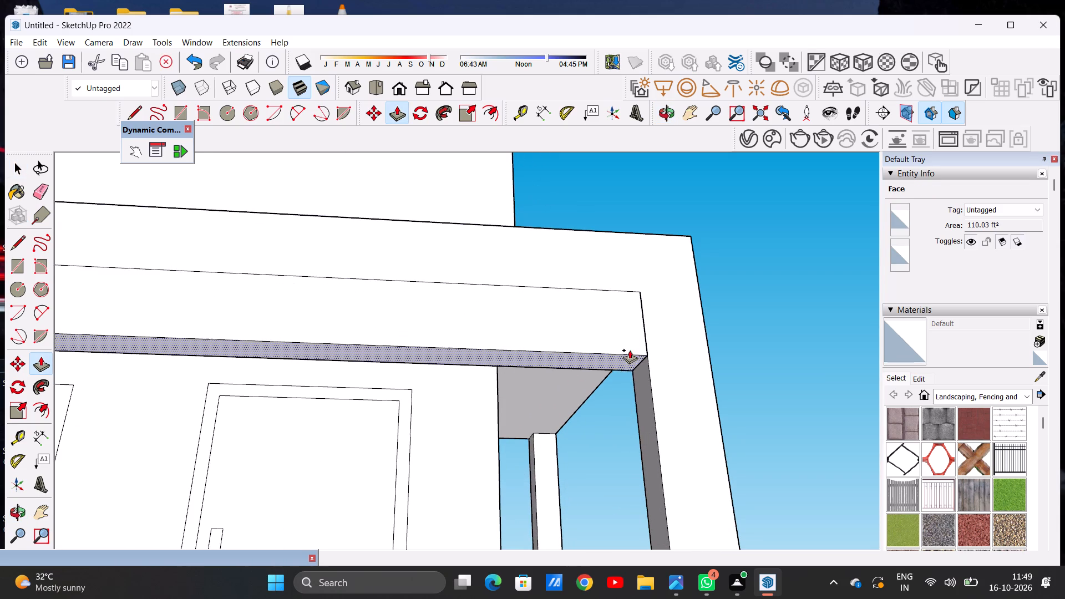
pyautogui.click(631, 348)
pyautogui.press('space')
pyautogui.scroll(-12, 632, 331)
pyautogui.moveTo(568, 359); pyautogui.dragTo(565, 368, button='middle')
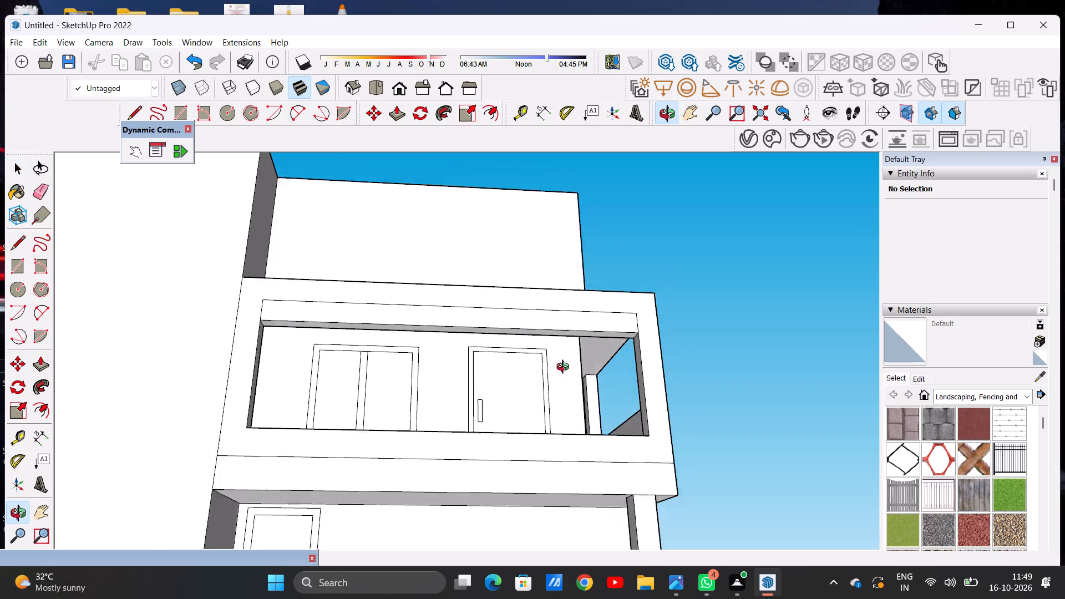
pyautogui.moveTo(565, 368); pyautogui.dragTo(536, 456, button='middle')
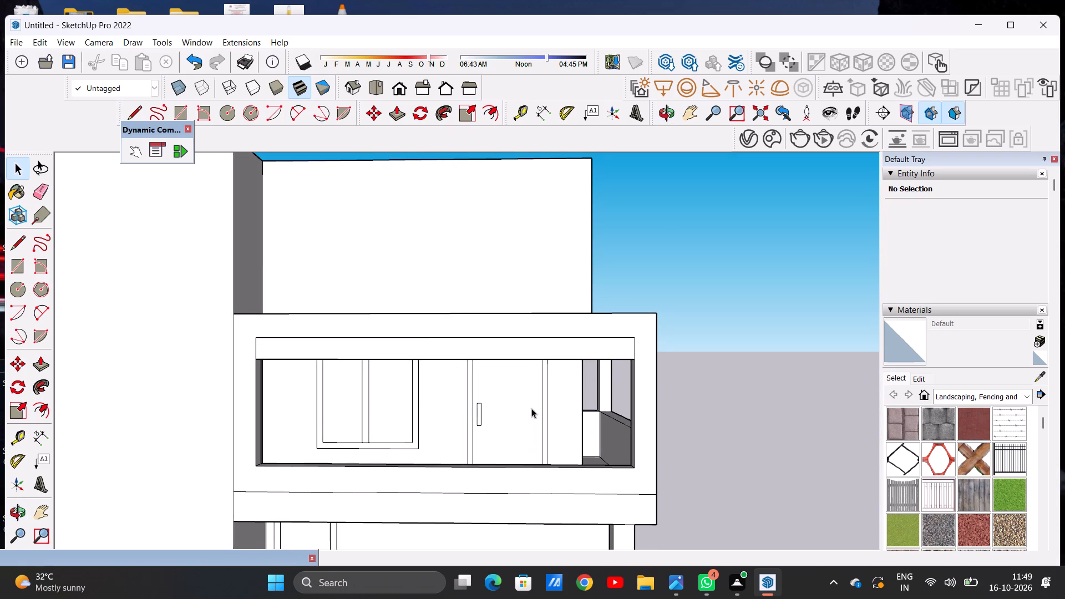
# Push/Pull the balcony's front frame face slightly outward so the frame projects beyond the header band and the tower's front.
pyautogui.scroll(3, 436, 317)
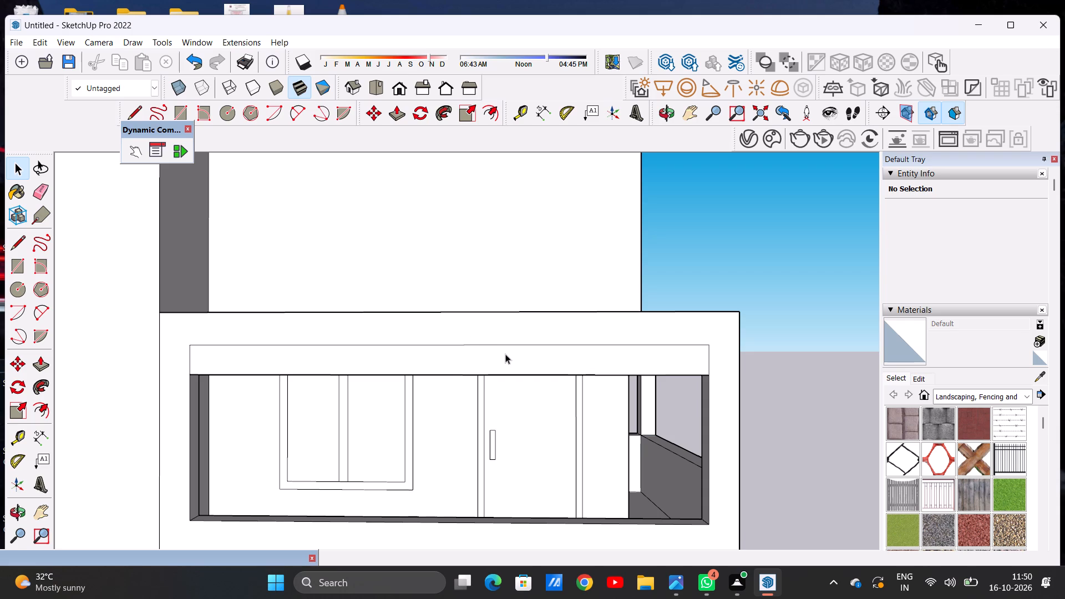
pyautogui.scroll(-3, 511, 362)
pyautogui.moveTo(504, 337); pyautogui.dragTo(503, 450, button='middle')
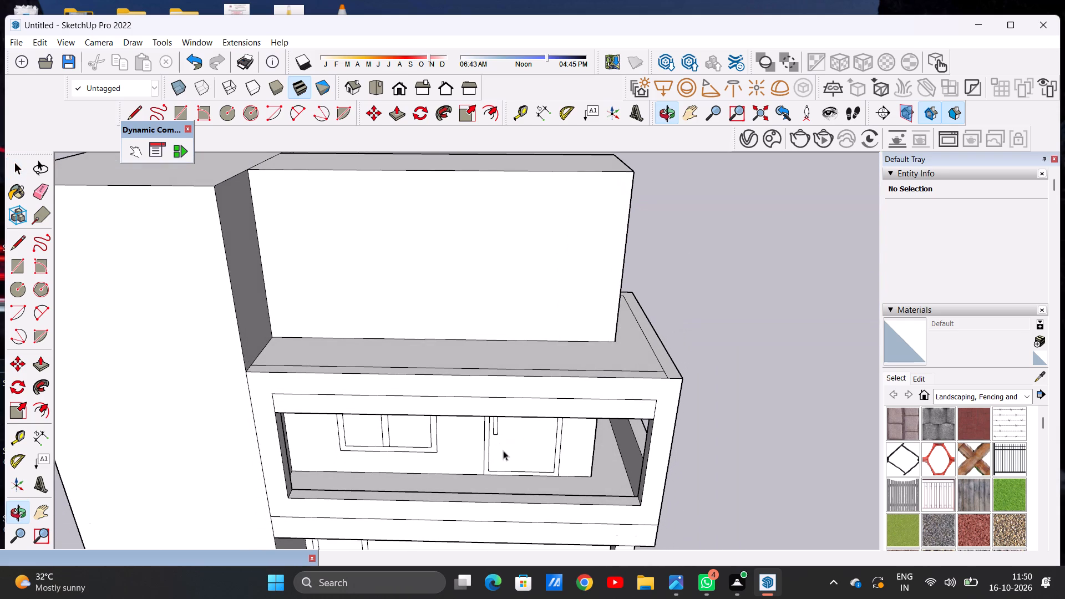
pyautogui.scroll(-4, 526, 443)
pyautogui.moveTo(305, 455); pyautogui.dragTo(495, 427, button='middle')
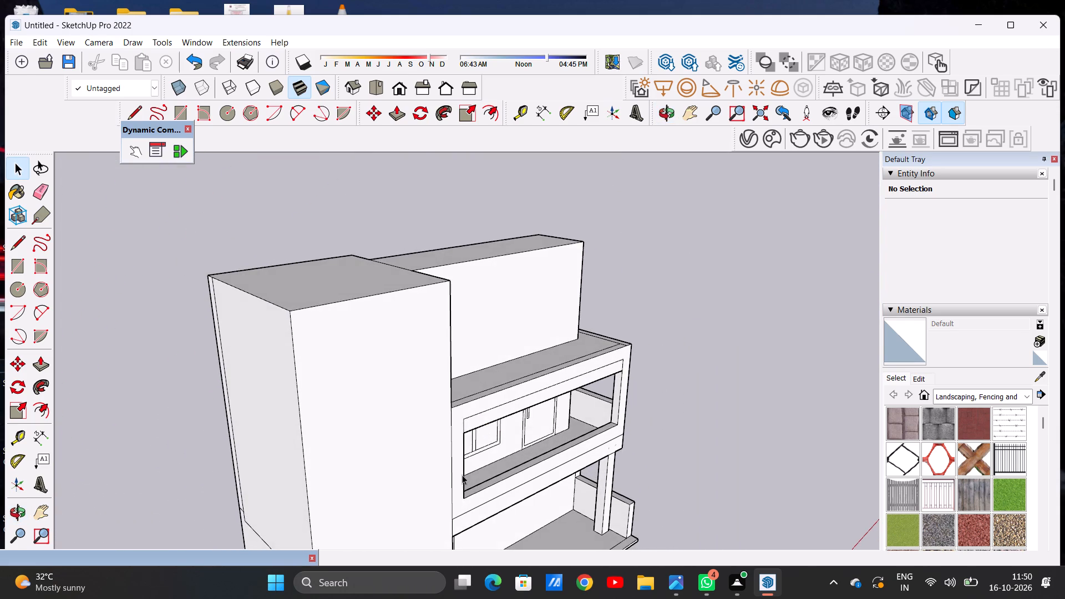
pyautogui.scroll(3, 462, 475)
pyautogui.press('p')
pyautogui.scroll(6, 449, 422)
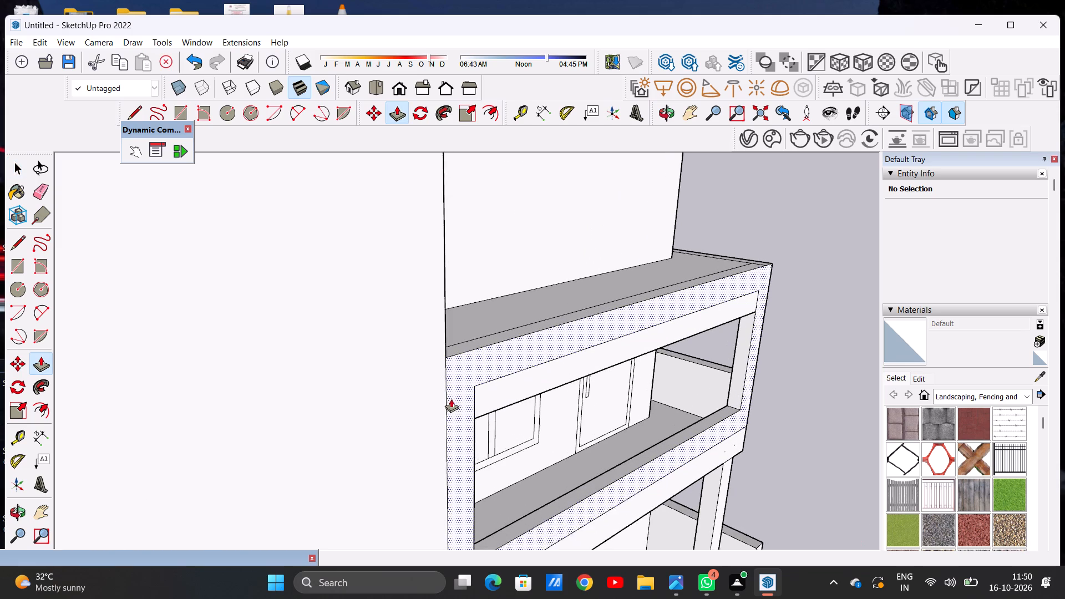
pyautogui.click(458, 378)
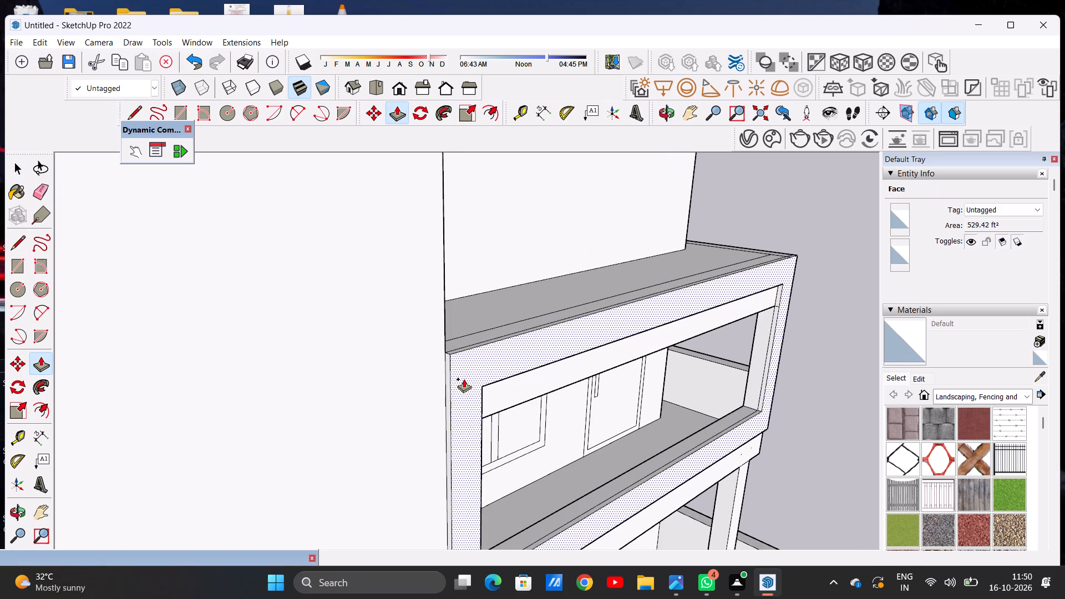
pyautogui.click(464, 378)
pyautogui.press('space')
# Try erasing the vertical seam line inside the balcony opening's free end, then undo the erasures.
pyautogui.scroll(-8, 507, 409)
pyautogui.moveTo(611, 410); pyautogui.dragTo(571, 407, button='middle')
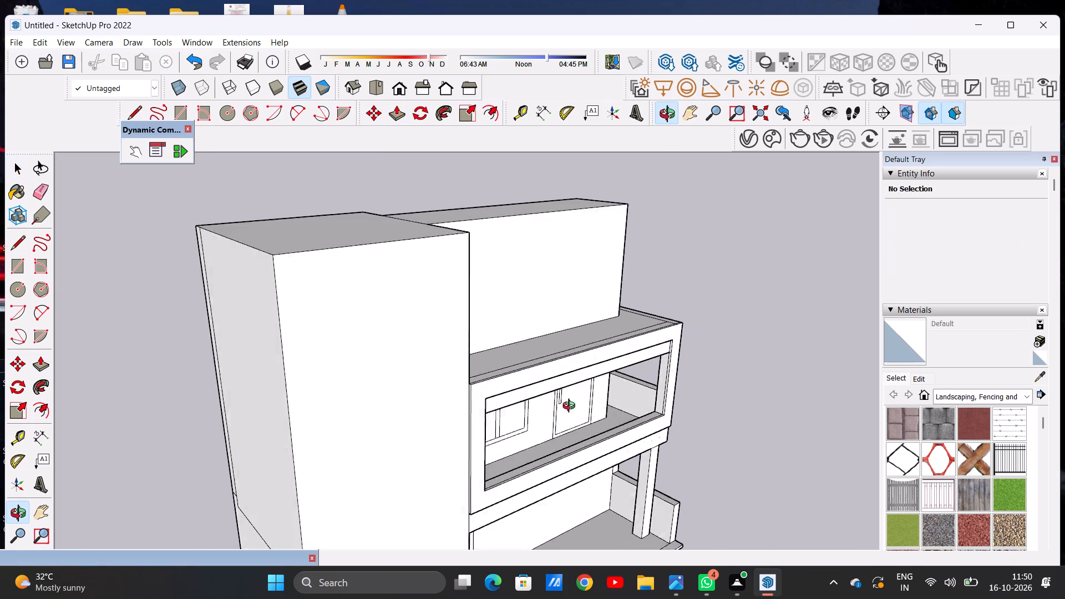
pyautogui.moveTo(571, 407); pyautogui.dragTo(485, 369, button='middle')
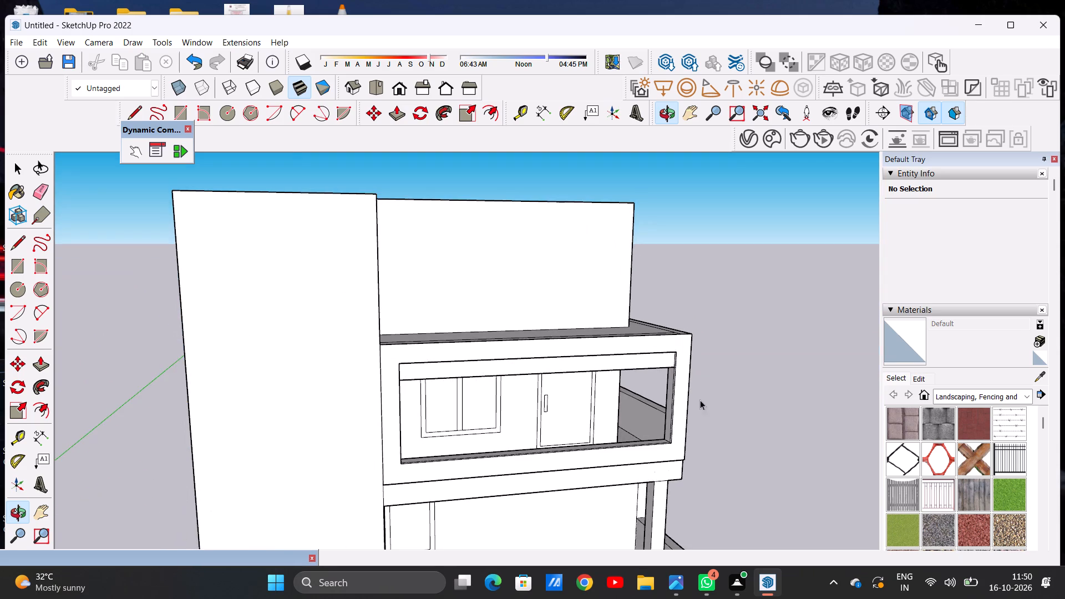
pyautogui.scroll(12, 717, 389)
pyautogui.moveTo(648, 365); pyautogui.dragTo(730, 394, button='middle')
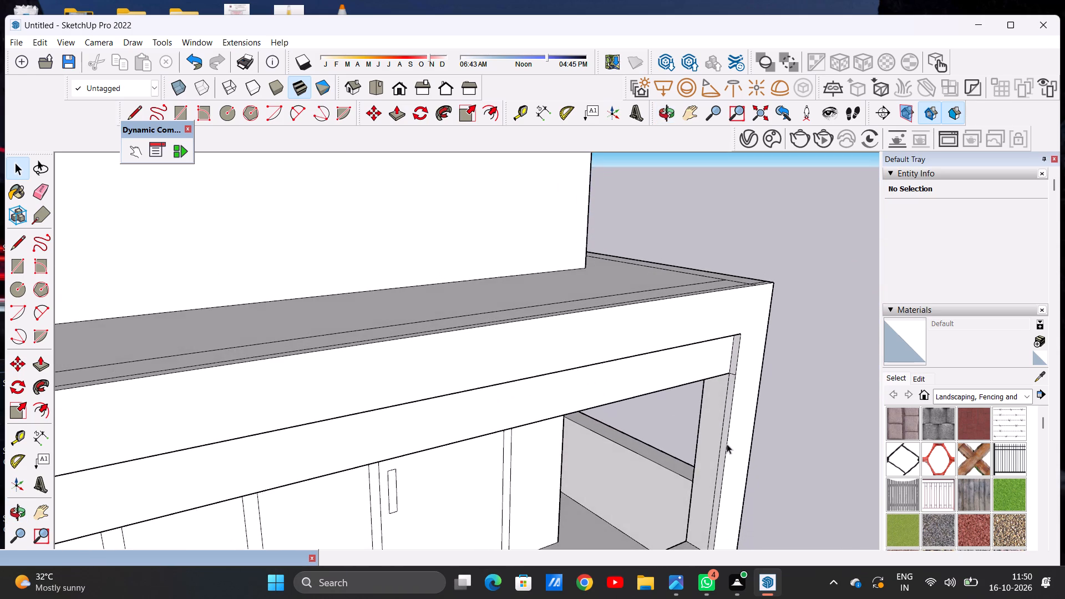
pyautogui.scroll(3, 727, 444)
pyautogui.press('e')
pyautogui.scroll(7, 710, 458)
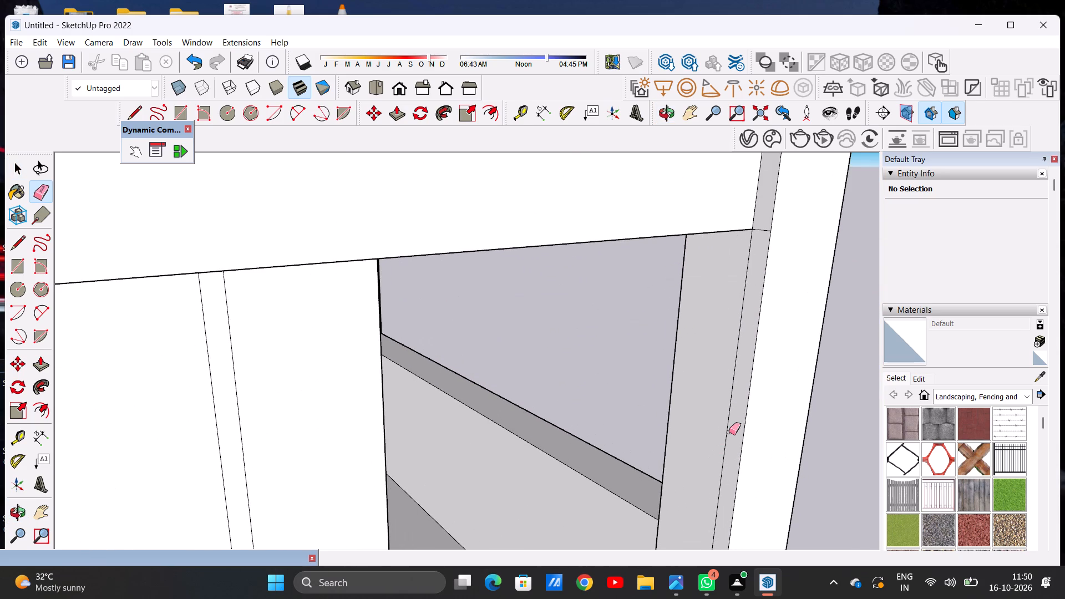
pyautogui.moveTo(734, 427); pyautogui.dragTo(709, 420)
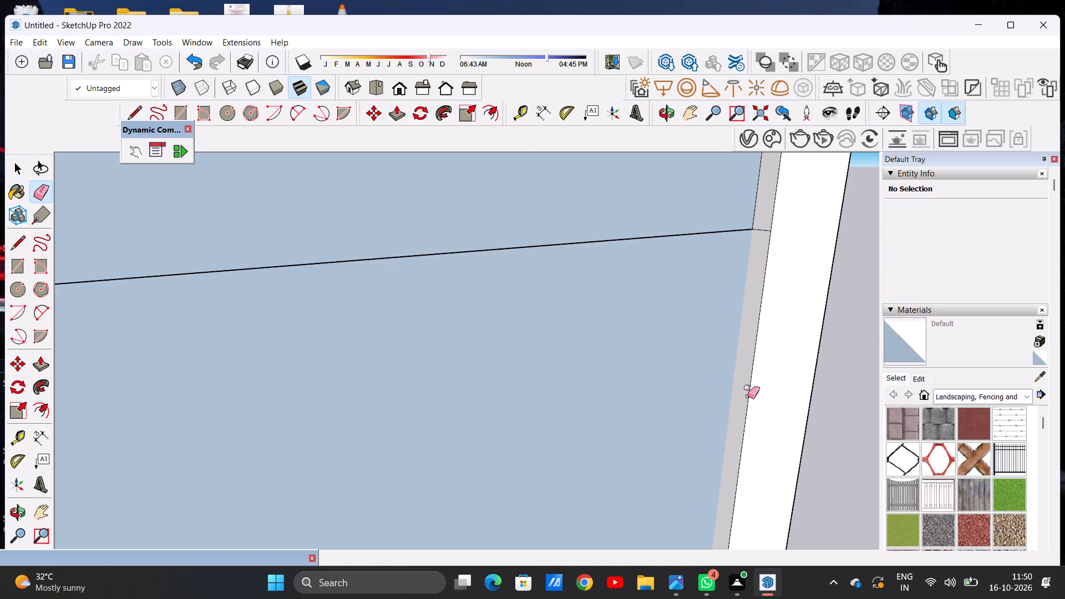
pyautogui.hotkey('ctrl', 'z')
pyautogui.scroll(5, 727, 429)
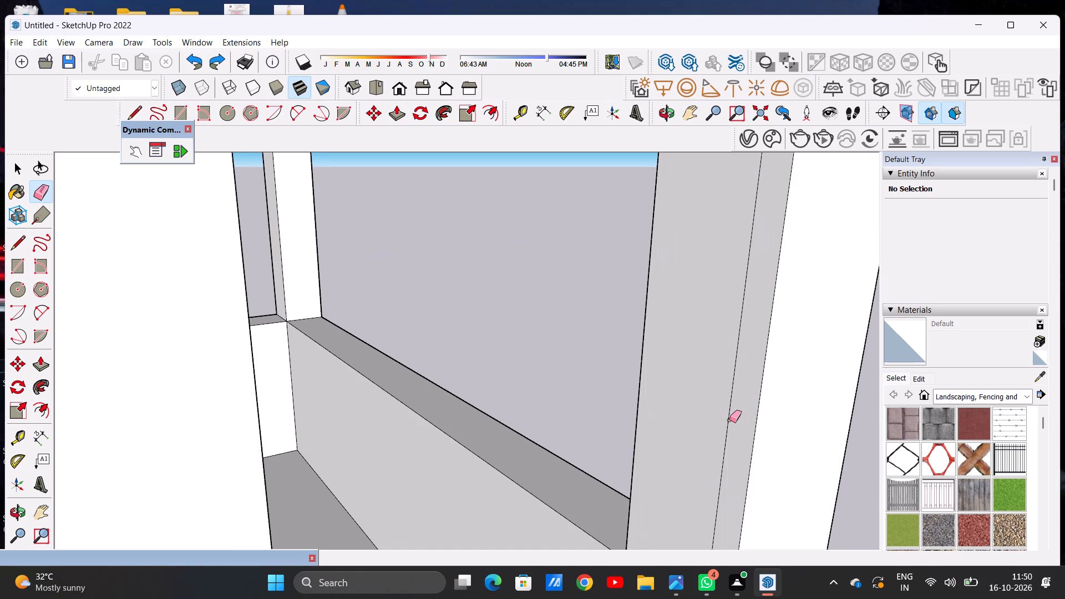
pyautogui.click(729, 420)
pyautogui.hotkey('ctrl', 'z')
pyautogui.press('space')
# Examine the projecting balcony frame and overall massing from the front, the side and above.
pyautogui.scroll(-20, 735, 414)
pyautogui.scroll(-3, 735, 414)
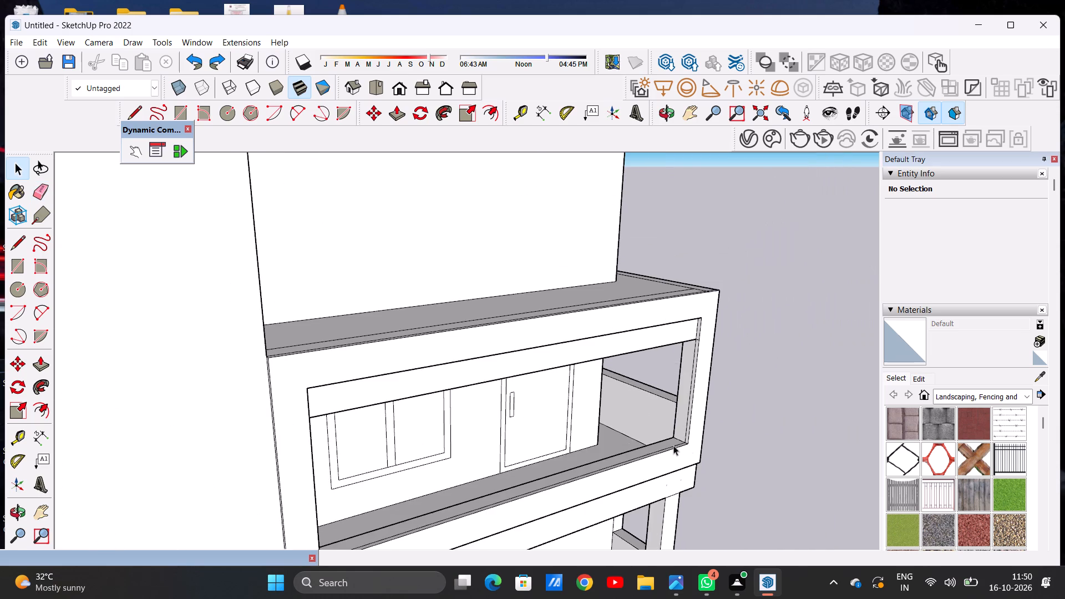
pyautogui.moveTo(665, 446); pyautogui.dragTo(447, 432, button='middle')
pyautogui.scroll(-4, 615, 448)
pyautogui.moveTo(548, 469); pyautogui.dragTo(499, 541, button='middle')
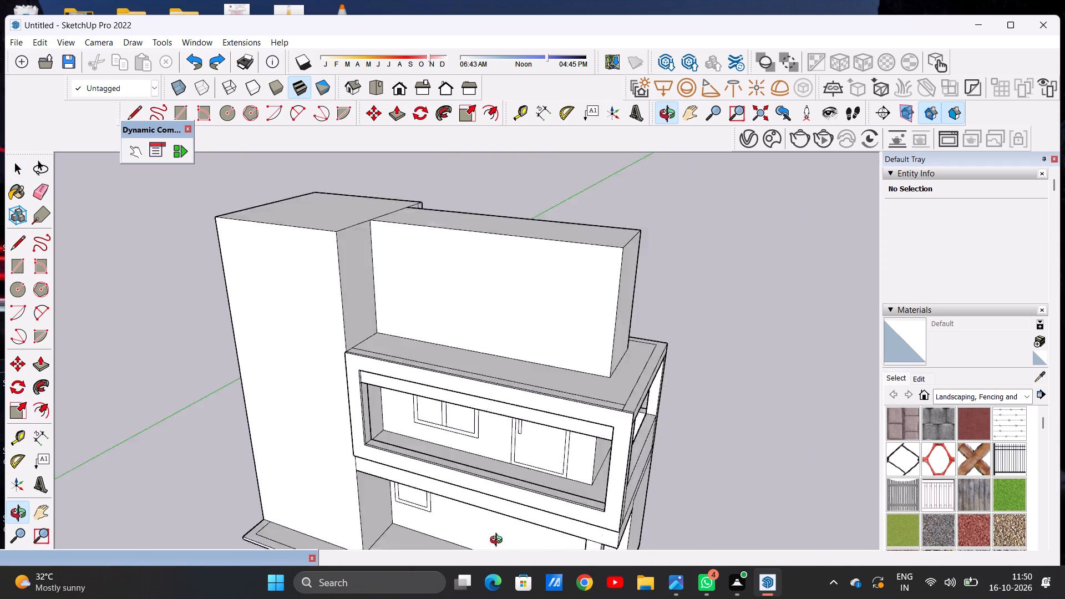
pyautogui.moveTo(499, 541); pyautogui.dragTo(638, 432, button='middle')
pyautogui.scroll(-6, 531, 477)
pyautogui.scroll(4, 524, 335)
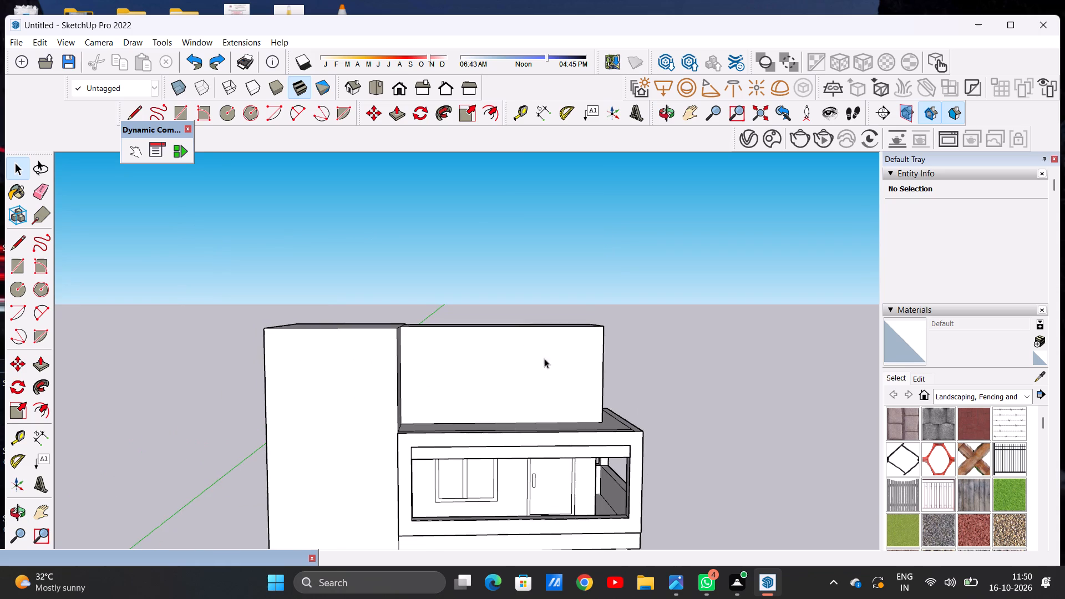
pyautogui.moveTo(579, 398); pyautogui.dragTo(544, 393, button='middle')
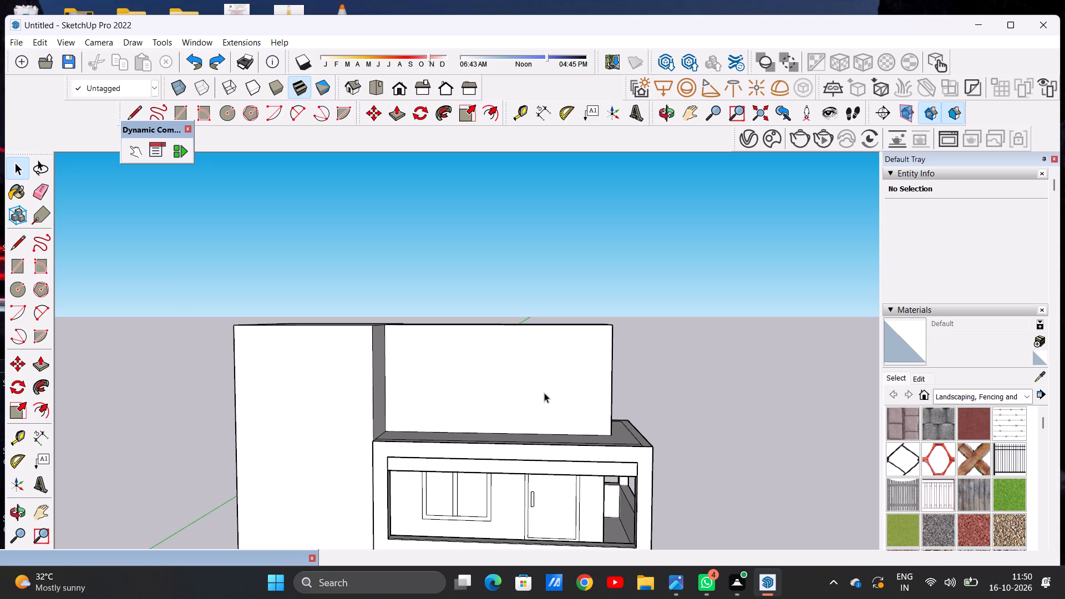
pyautogui.scroll(-7, 544, 393)
pyautogui.moveTo(470, 561); pyautogui.dragTo(506, 597, button='middle')
pyautogui.moveTo(520, 434); pyautogui.dragTo(543, 498, button='middle')
pyautogui.scroll(8, 556, 480)
pyautogui.scroll(-1, 547, 417)
pyautogui.scroll(1, 551, 412)
pyautogui.moveTo(551, 419); pyautogui.dragTo(565, 483, button='middle')
# Push/Pull the recessed strip along the bottom of the balcony's front opening upward to form a low parapet behind the frame.
pyautogui.scroll(5, 603, 437)
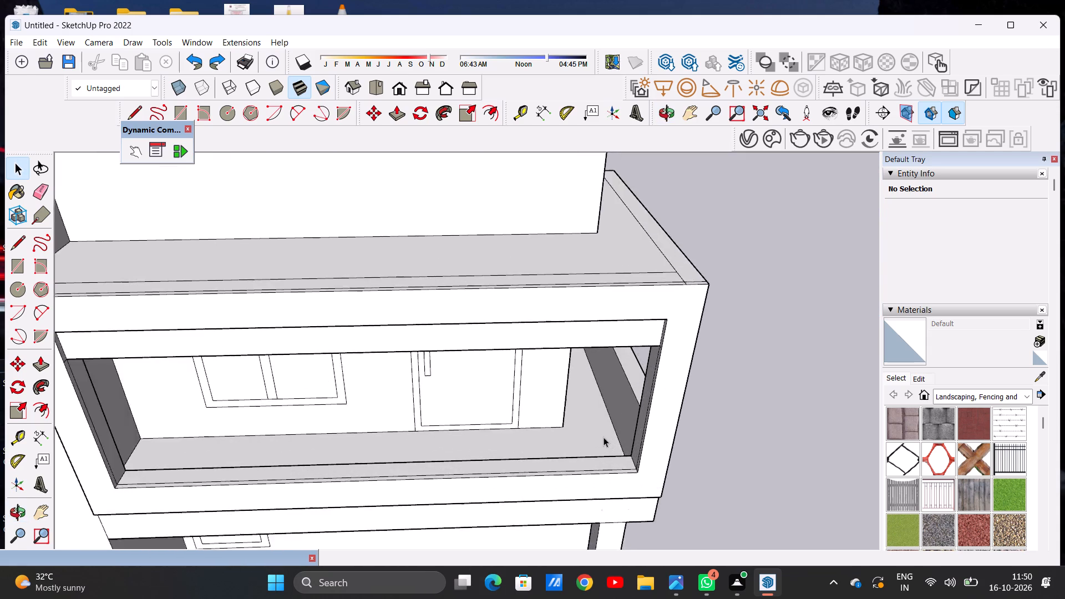
pyautogui.scroll(6, 603, 437)
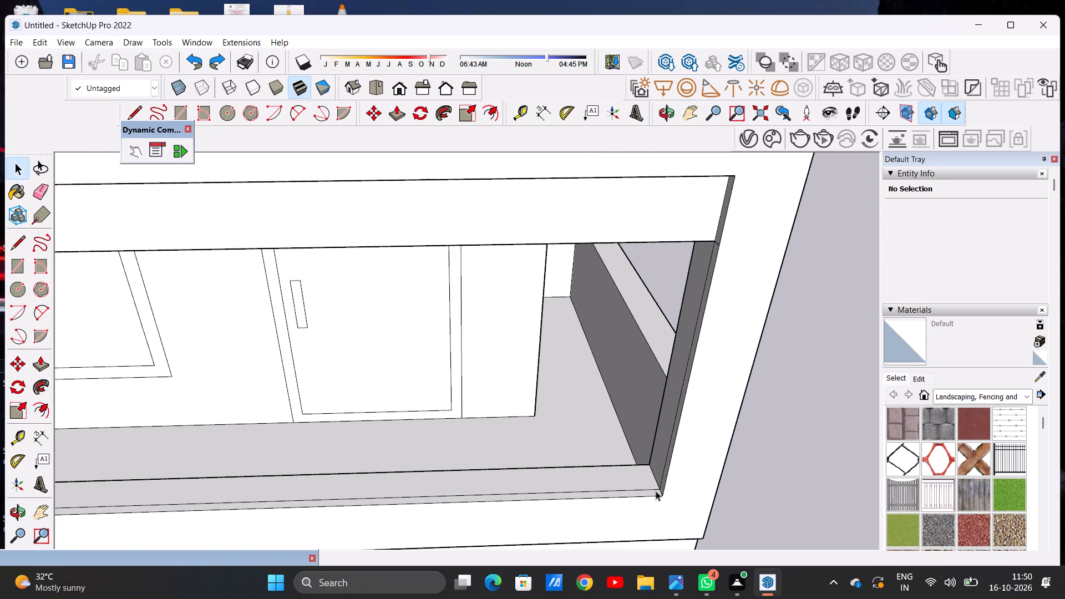
pyautogui.scroll(-9, 656, 478)
pyautogui.scroll(6, 656, 470)
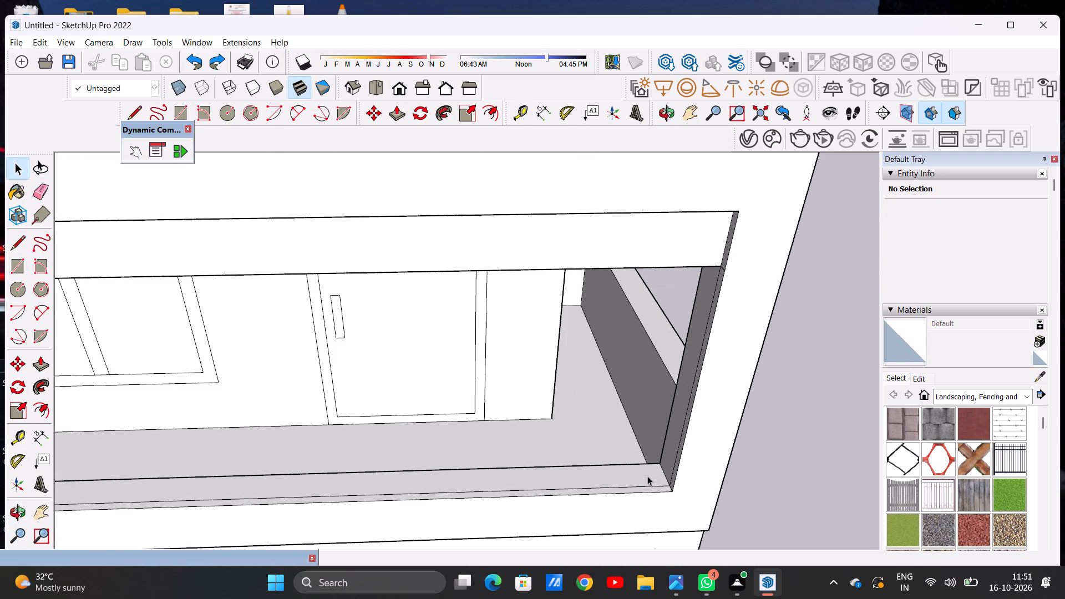
pyautogui.scroll(8, 647, 476)
pyautogui.press('p')
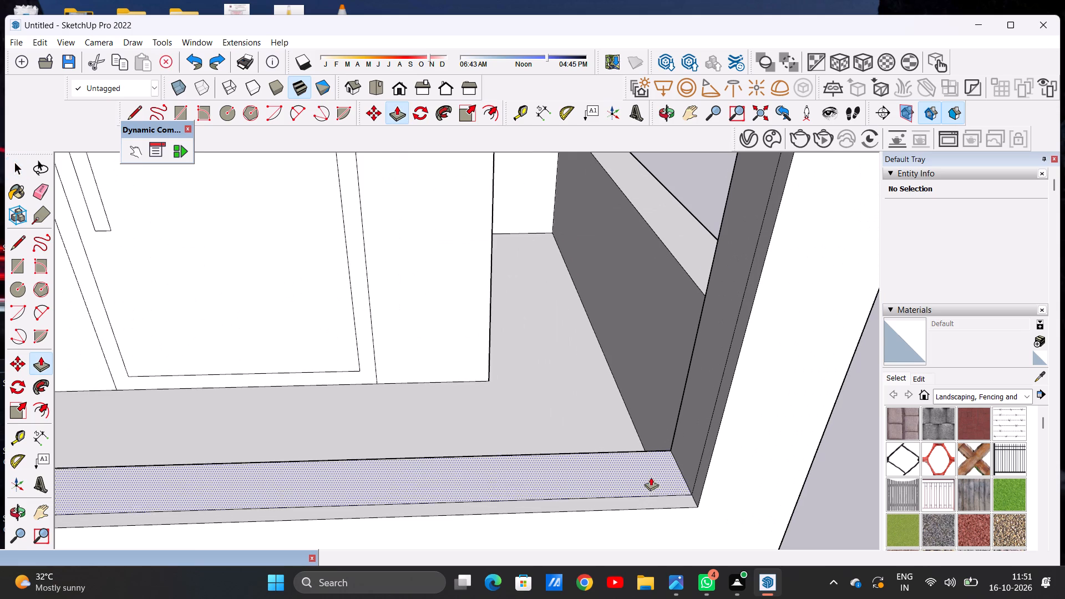
pyautogui.scroll(5, 660, 475)
pyautogui.click(660, 475)
pyautogui.scroll(-9, 668, 427)
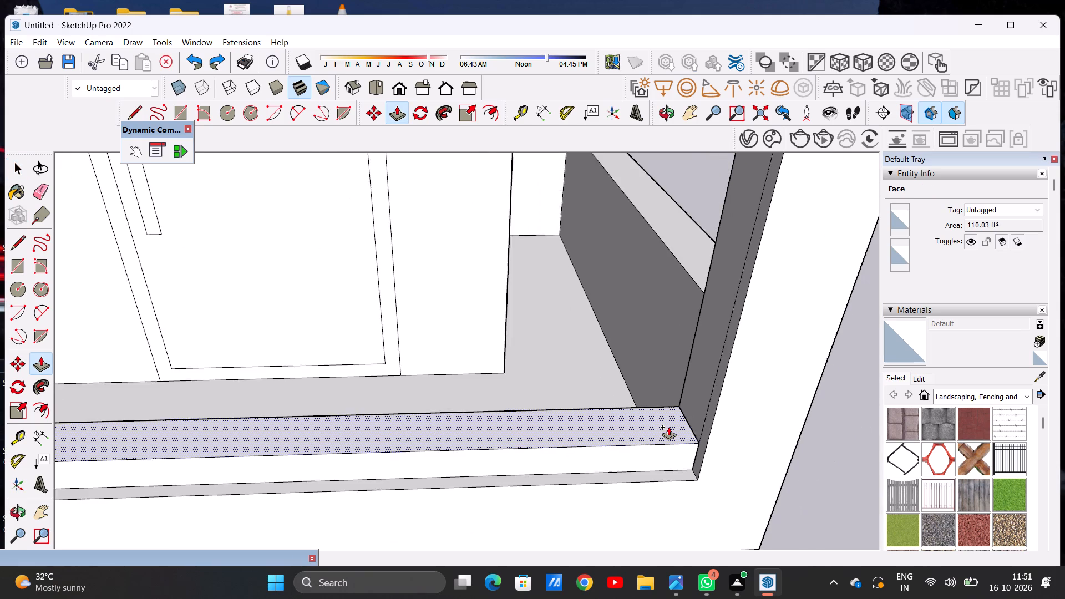
pyautogui.scroll(-12, 668, 427)
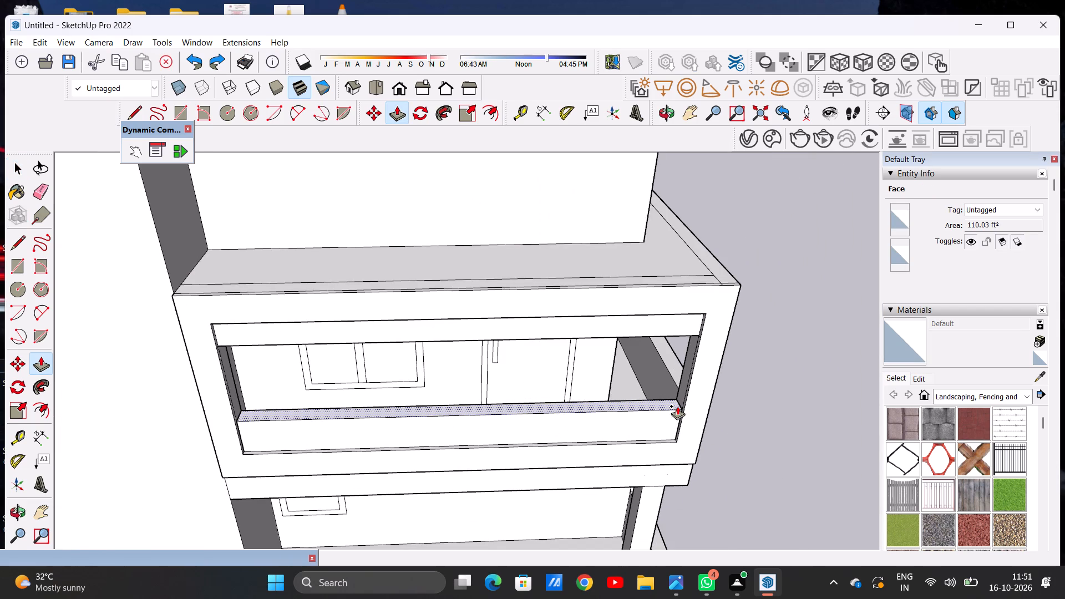
pyautogui.click(677, 406)
pyautogui.press('space')
pyautogui.scroll(-6, 599, 458)
pyautogui.moveTo(595, 463); pyautogui.dragTo(575, 373, button='middle')
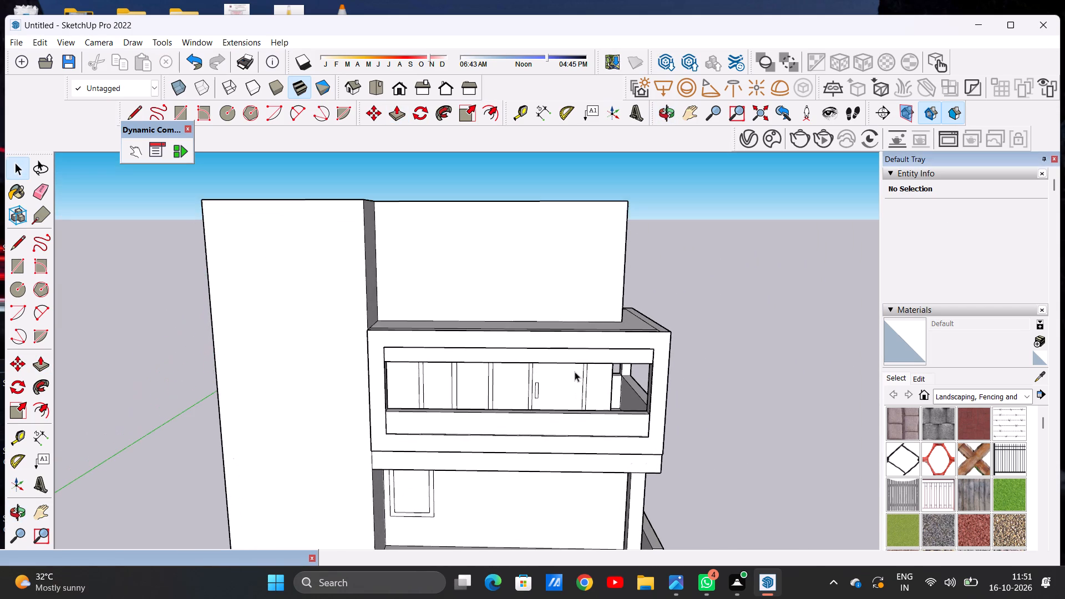
# Examine the tower, rooftop block and framed balcony from the front.
pyautogui.scroll(-4, 545, 473)
pyautogui.moveTo(534, 463); pyautogui.dragTo(543, 405, button='middle')
pyautogui.scroll(6, 487, 337)
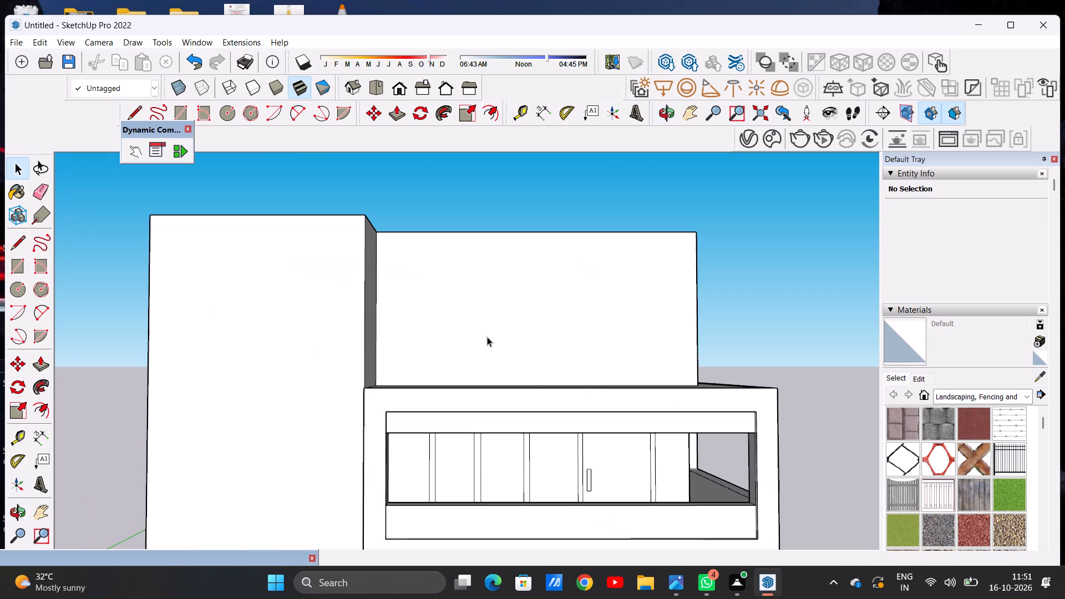
pyautogui.scroll(-2, 468, 327)
pyautogui.scroll(1, 474, 334)
pyautogui.scroll(-1, 475, 334)
pyautogui.moveTo(480, 325); pyautogui.dragTo(473, 367, button='middle')
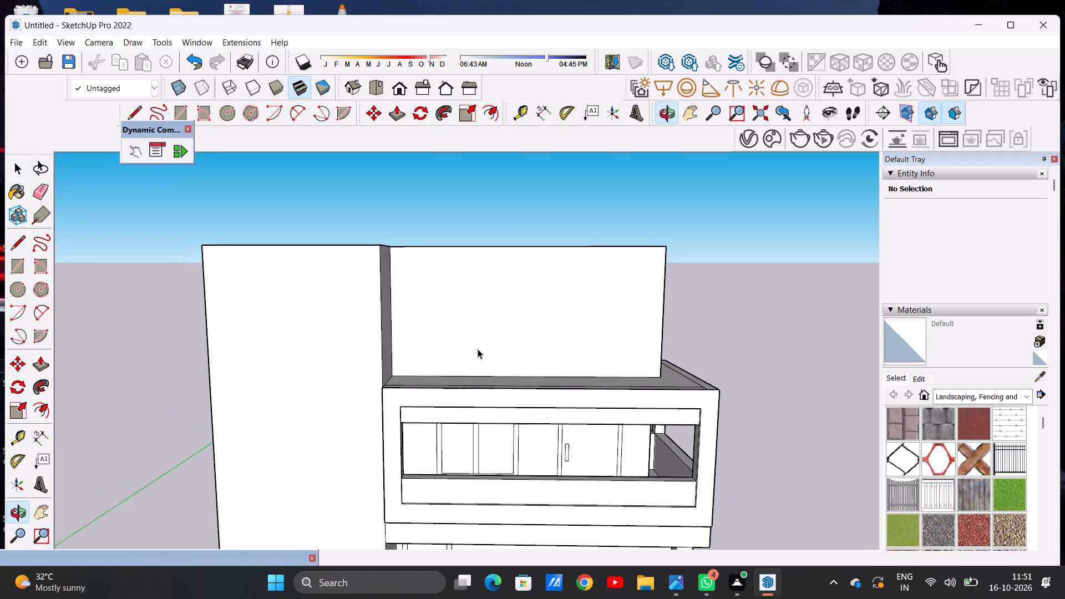
pyautogui.scroll(1, 478, 349)
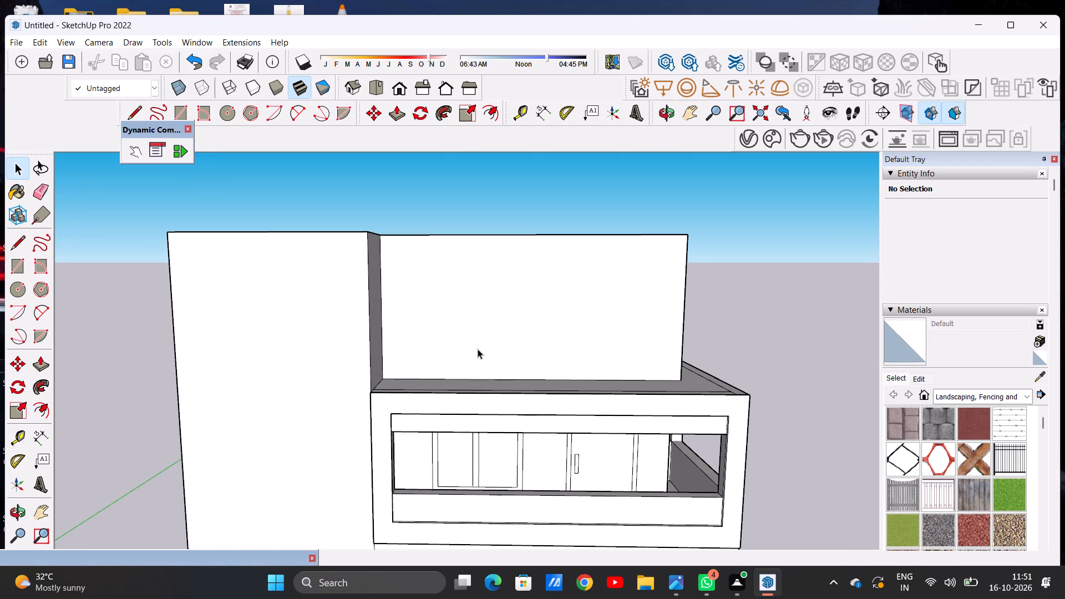
pyautogui.scroll(-2, 516, 354)
pyautogui.moveTo(465, 336); pyautogui.dragTo(468, 304, button='middle')
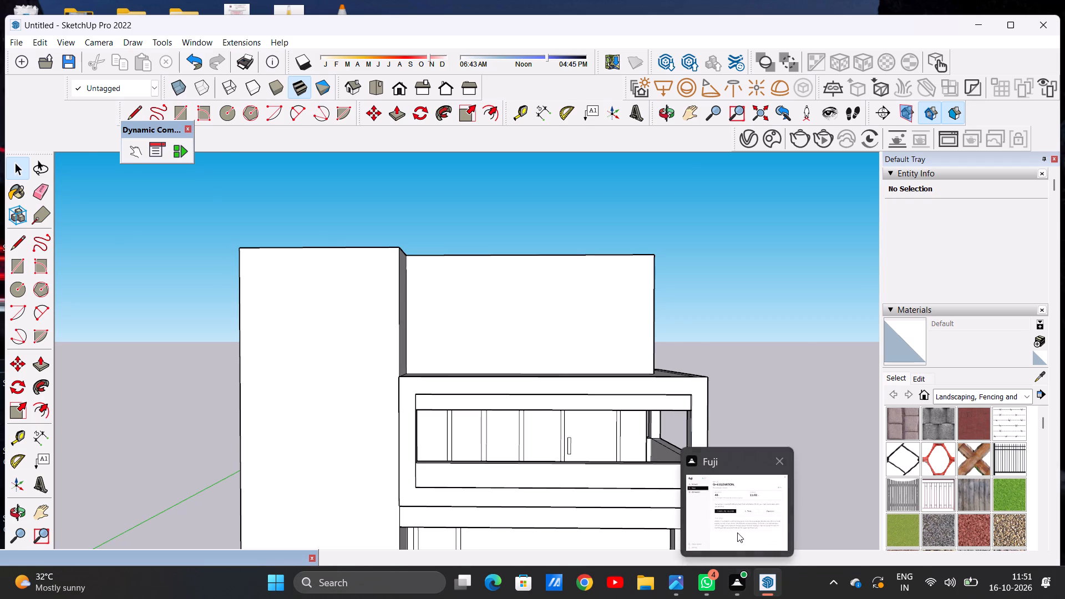
pyautogui.click(732, 528)
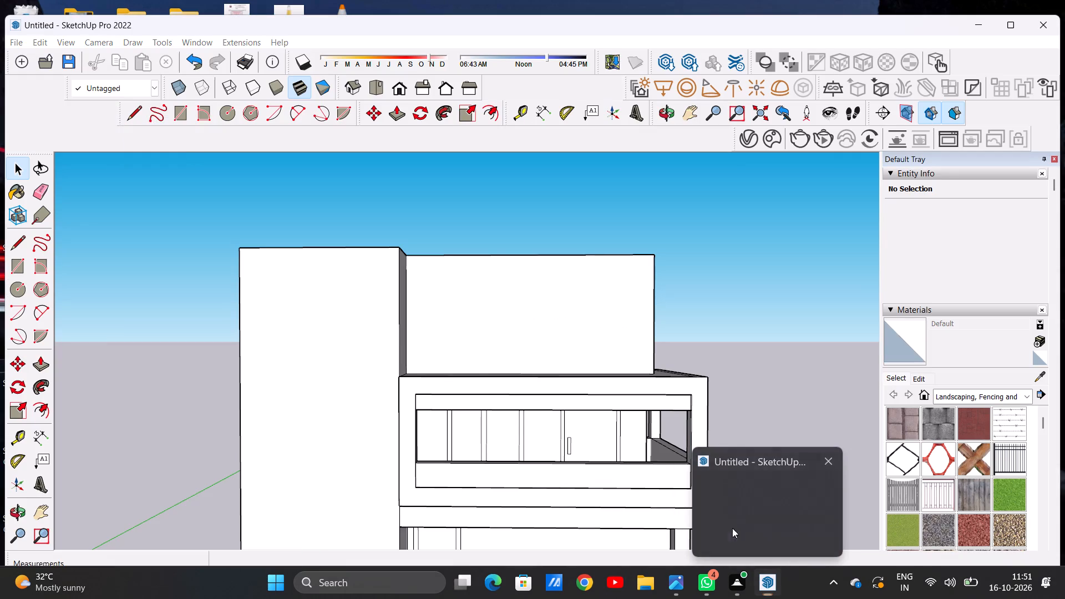
pyautogui.scroll(2, 461, 349)
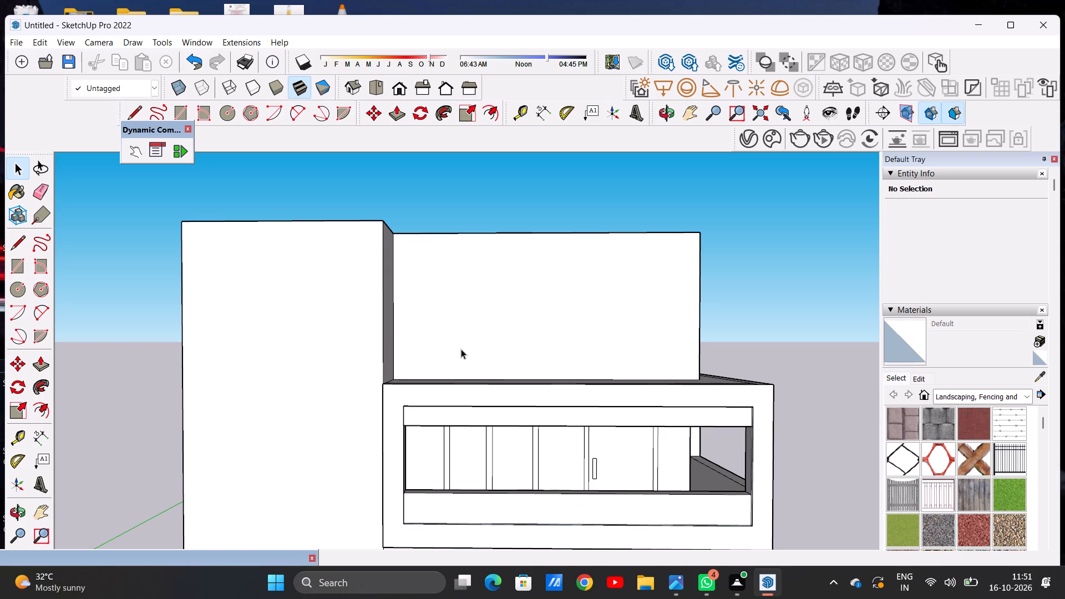
pyautogui.scroll(1, 477, 327)
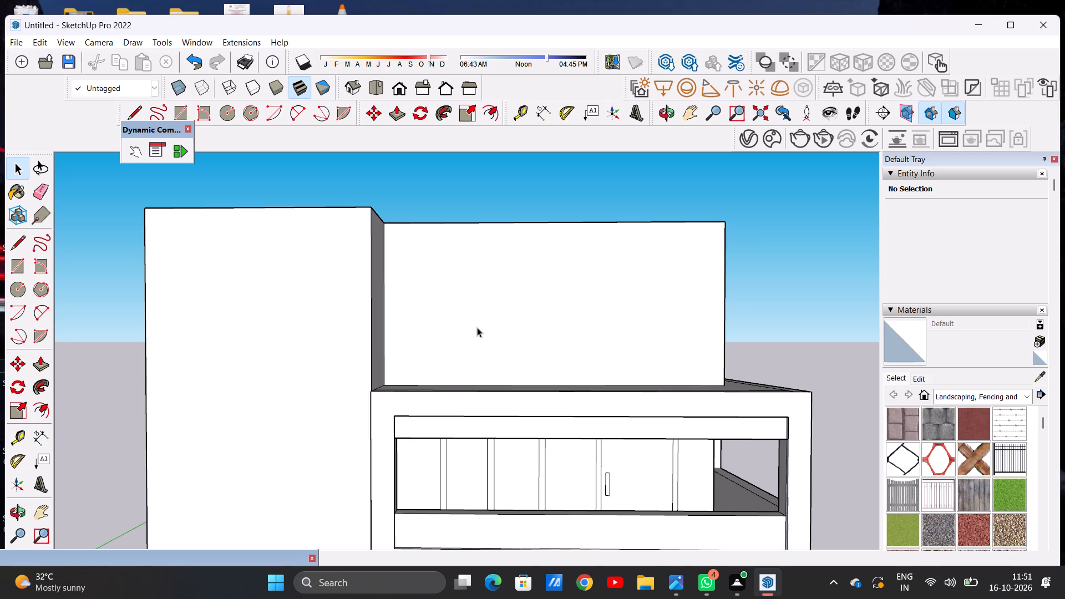
pyautogui.press('r')
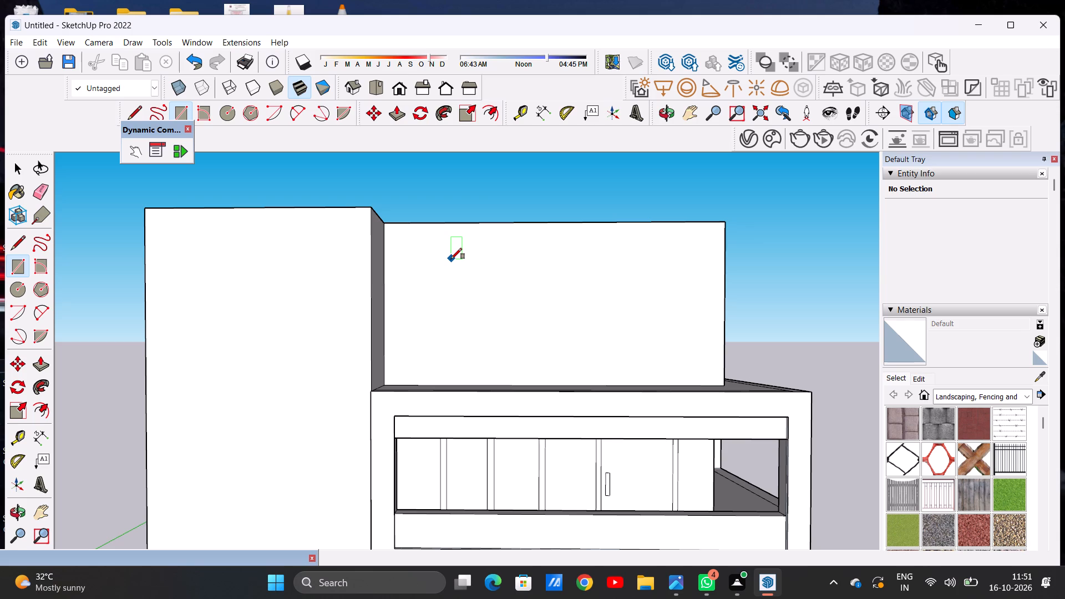
pyautogui.press('space')
# Move the two-pane window's frame and centre mullion along the balcony's back wall, slightly closer to the door.
pyautogui.scroll(-5, 432, 296)
pyautogui.scroll(2, 440, 414)
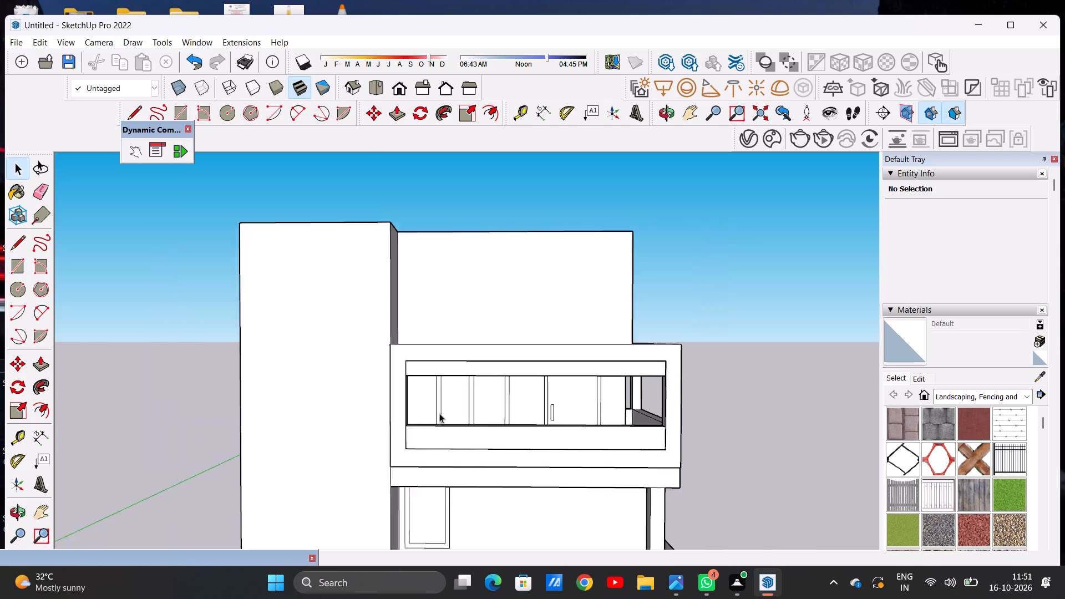
pyautogui.scroll(7, 439, 413)
pyautogui.scroll(-1, 427, 358)
pyautogui.scroll(2, 427, 355)
pyautogui.moveTo(420, 372); pyautogui.dragTo(377, 362, button='middle')
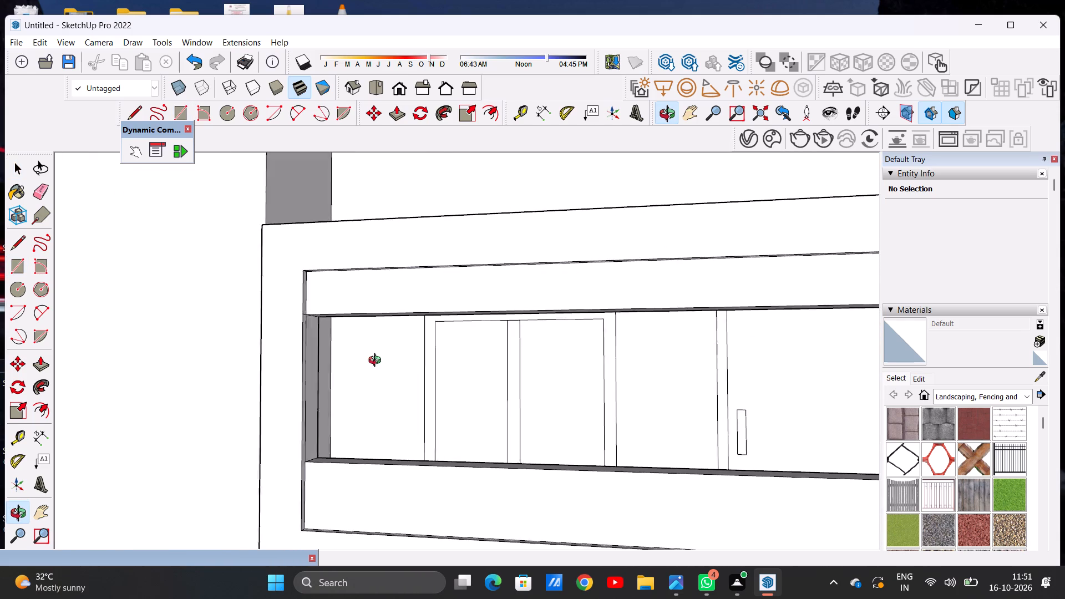
pyautogui.moveTo(377, 362); pyautogui.dragTo(405, 367, button='middle')
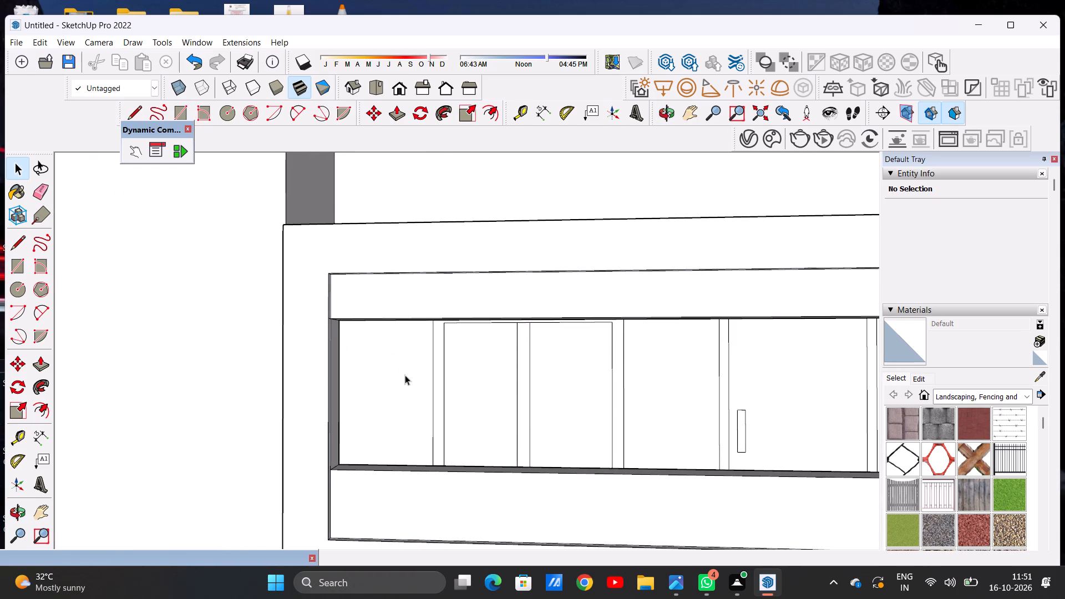
pyautogui.scroll(6, 410, 377)
pyautogui.doubleClick(454, 398)
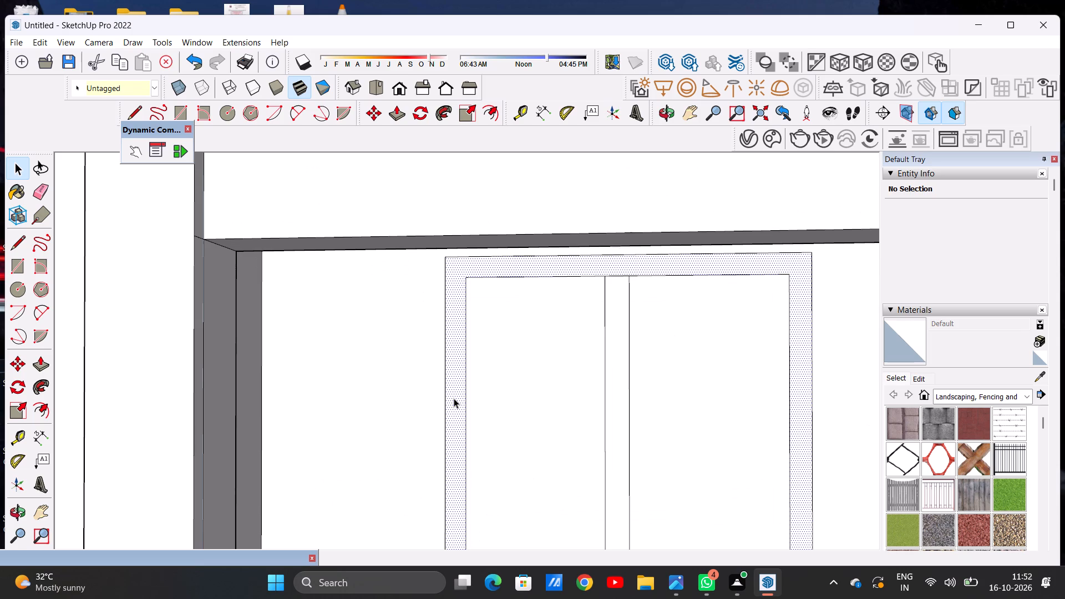
pyautogui.scroll(-4, 452, 389)
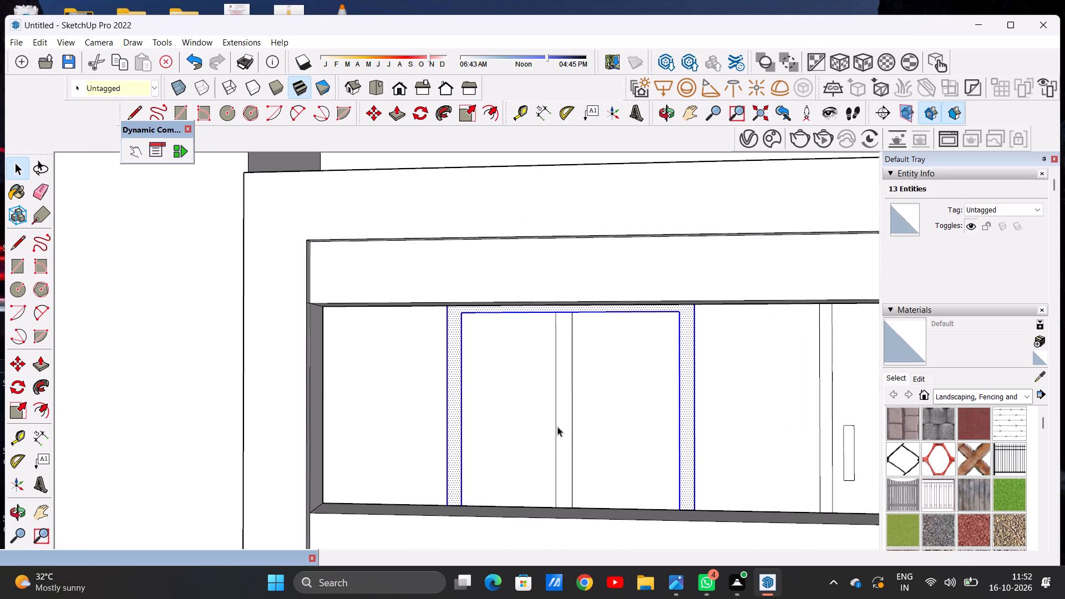
pyautogui.keyDown('ctrl'); pyautogui.click(564, 420); pyautogui.keyUp('ctrl')
pyautogui.keyDown('ctrl'); pyautogui.click(564, 420); pyautogui.keyUp('ctrl')
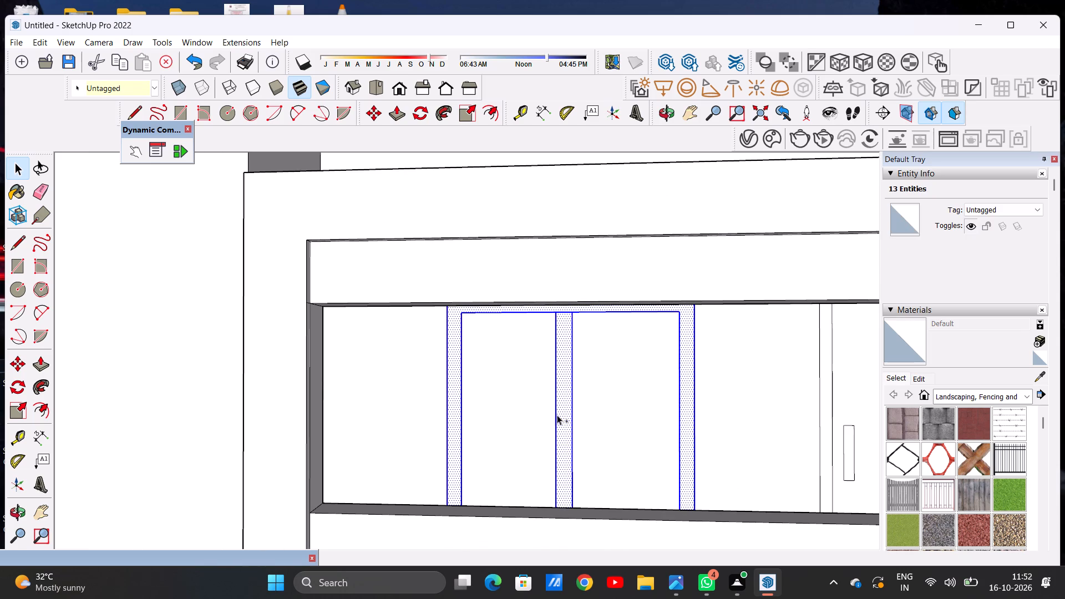
pyautogui.scroll(-7, 550, 406)
pyautogui.moveTo(626, 434); pyautogui.dragTo(627, 483, button='middle')
pyautogui.scroll(3, 621, 463)
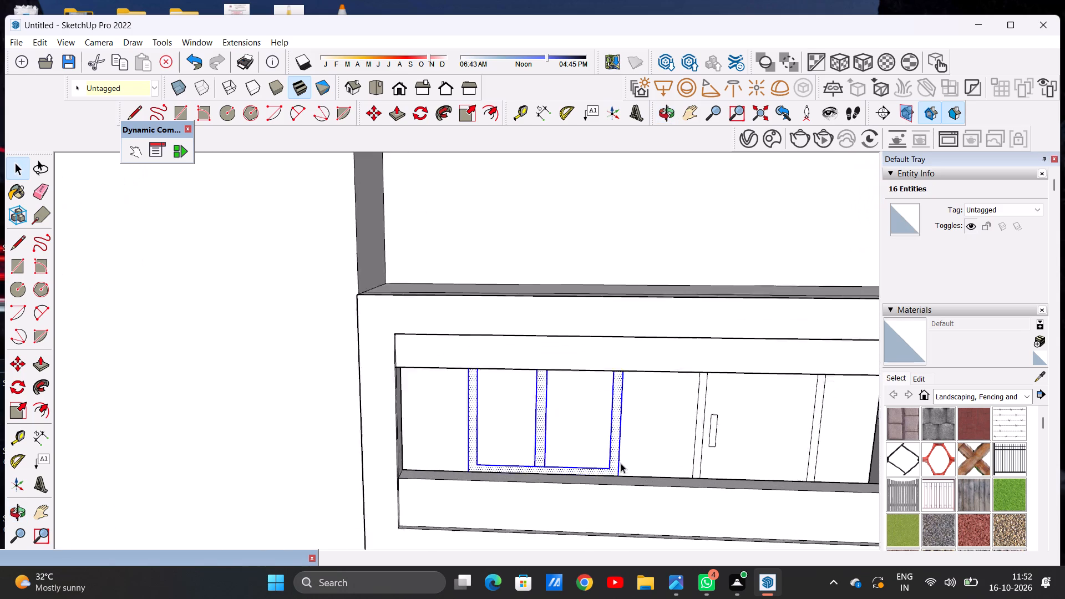
pyautogui.scroll(5, 621, 463)
pyautogui.moveTo(618, 440); pyautogui.dragTo(624, 403, button='middle')
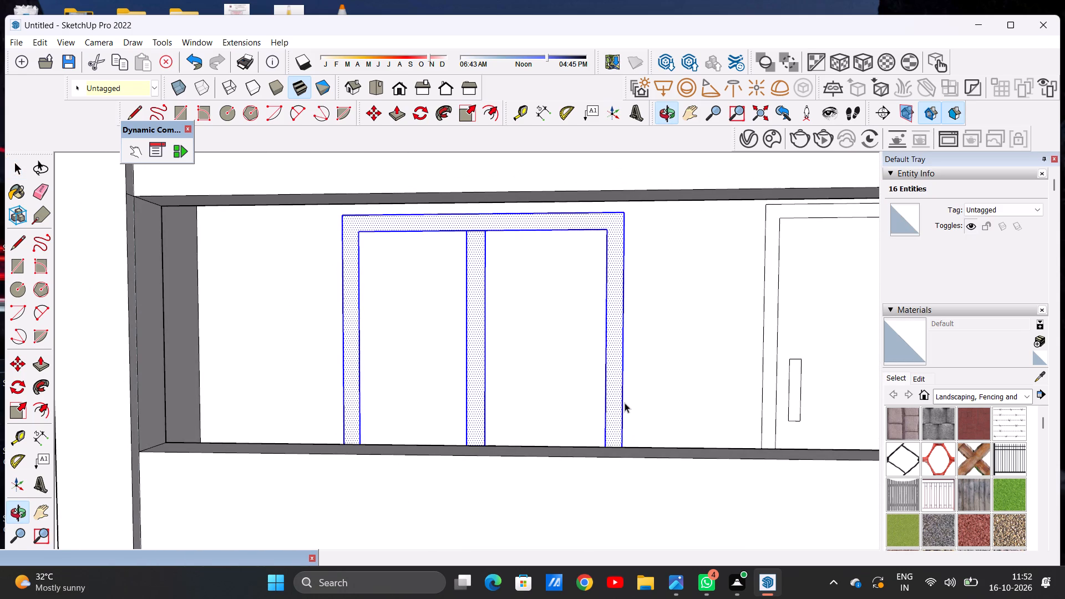
pyautogui.press('m')
pyautogui.click(626, 217)
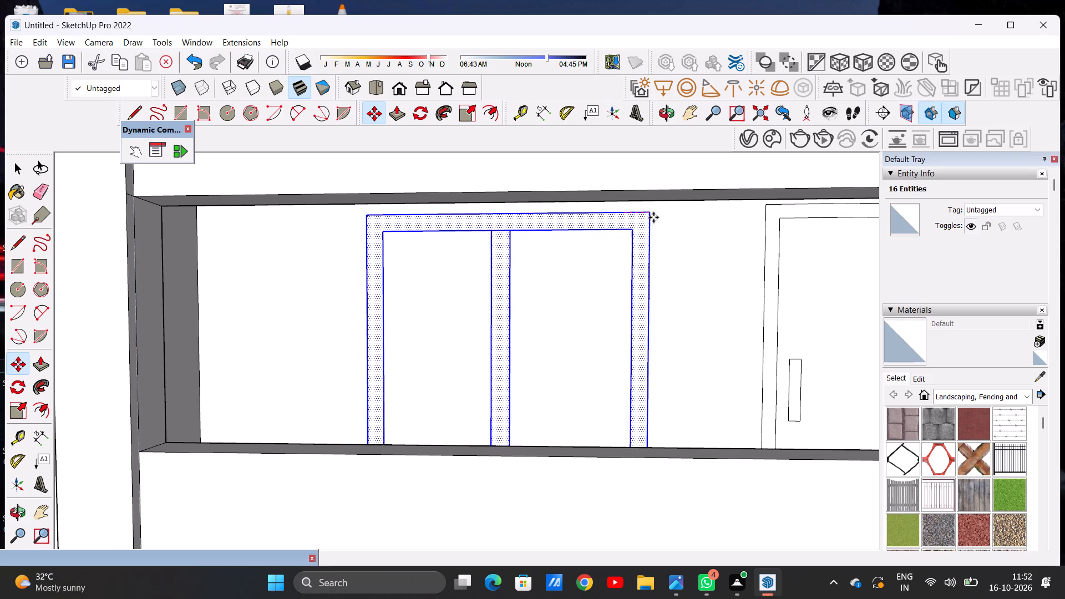
pyautogui.click(677, 217)
pyautogui.press('space')
pyautogui.scroll(-2, 600, 286)
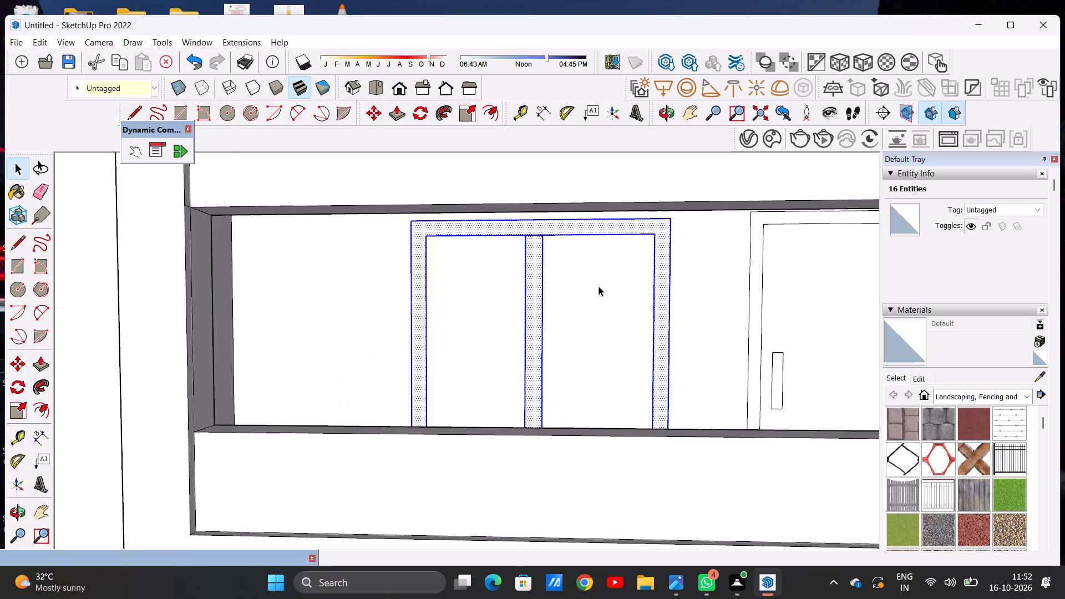
pyautogui.scroll(-13, 599, 286)
pyautogui.click(748, 218)
# Draw an upright rectangle of about 86 sq ft on the balcony's back wall, between the tower side and the two-pane window.
pyautogui.scroll(18, 479, 314)
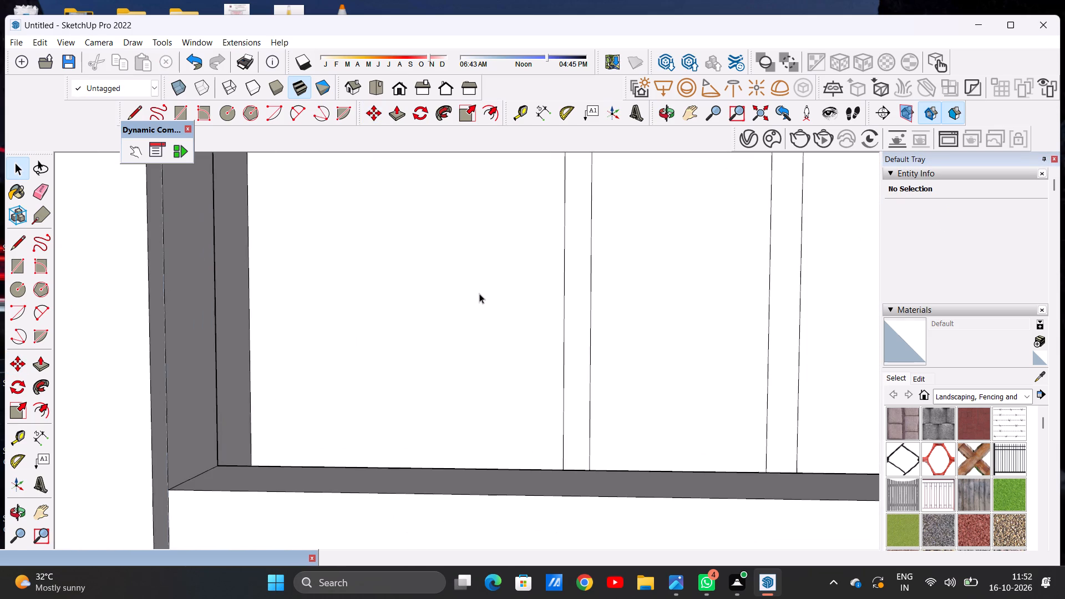
pyautogui.scroll(-1, 449, 342)
pyautogui.moveTo(449, 337); pyautogui.dragTo(453, 346, button='middle')
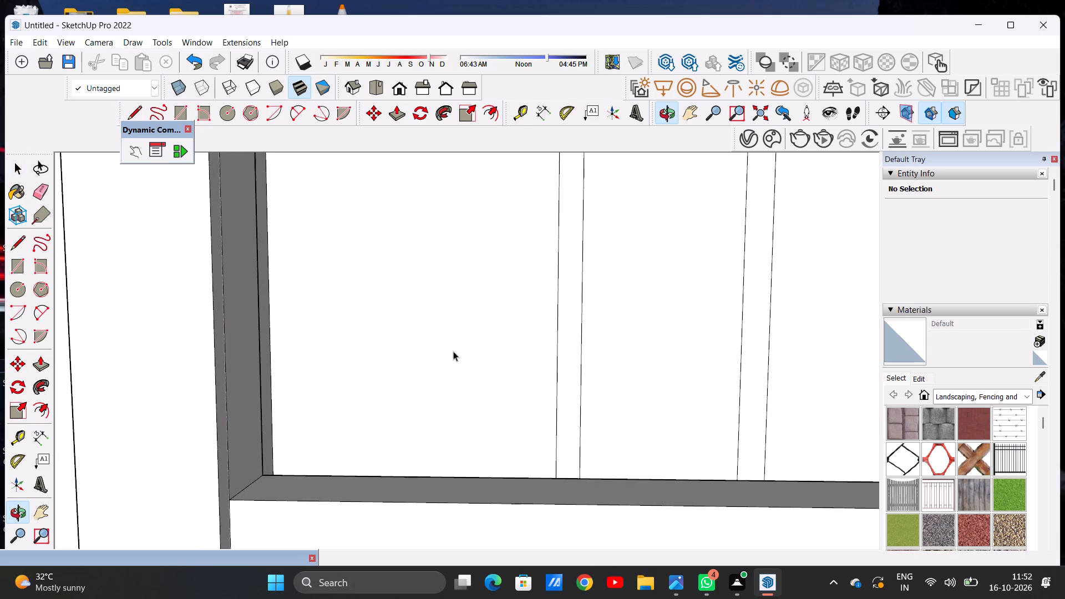
pyautogui.scroll(-13, 452, 401)
pyautogui.scroll(5, 457, 372)
pyautogui.press('r')
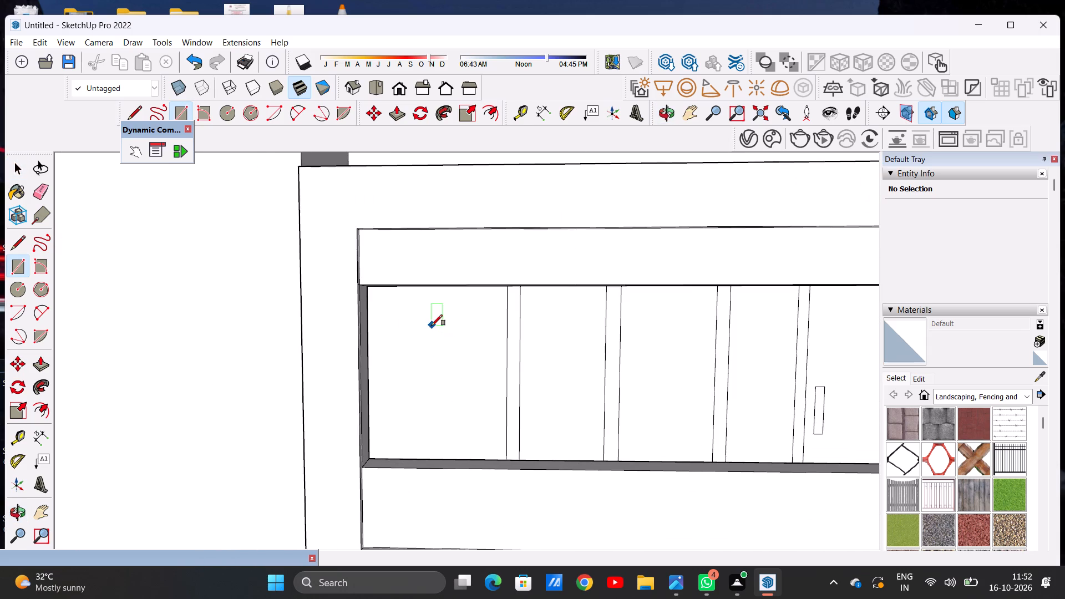
pyautogui.scroll(4, 432, 336)
pyautogui.moveTo(465, 374); pyautogui.dragTo(475, 341, button='middle')
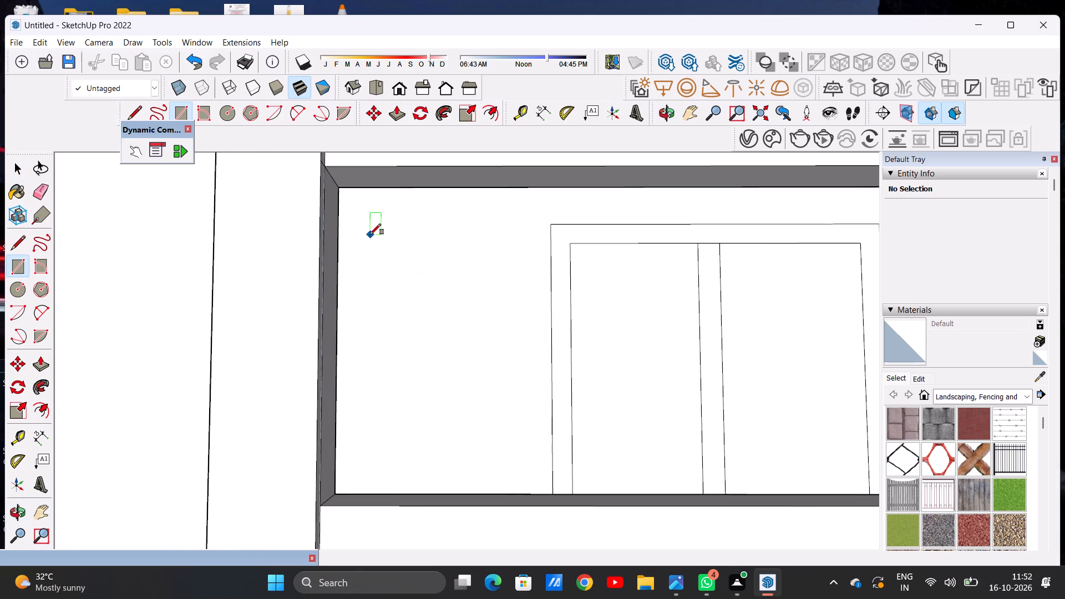
pyautogui.click(367, 227)
pyautogui.click(508, 477)
pyautogui.press('space')
# Offset the new rectangle's edges slightly inward to form a narrow window frame.
pyautogui.write('O')
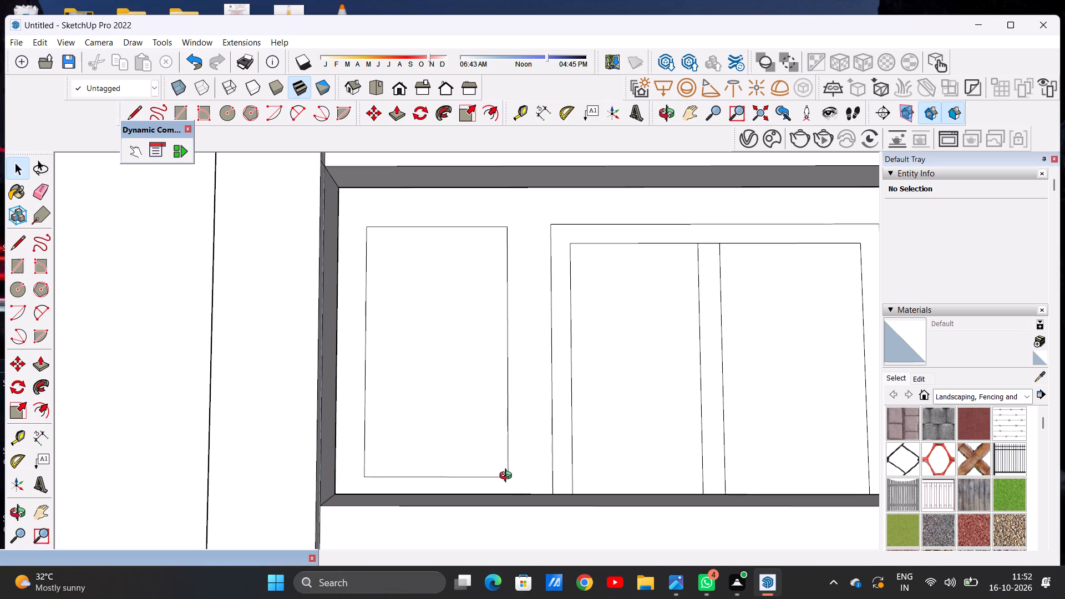
pyautogui.press('f')
pyautogui.click(412, 253)
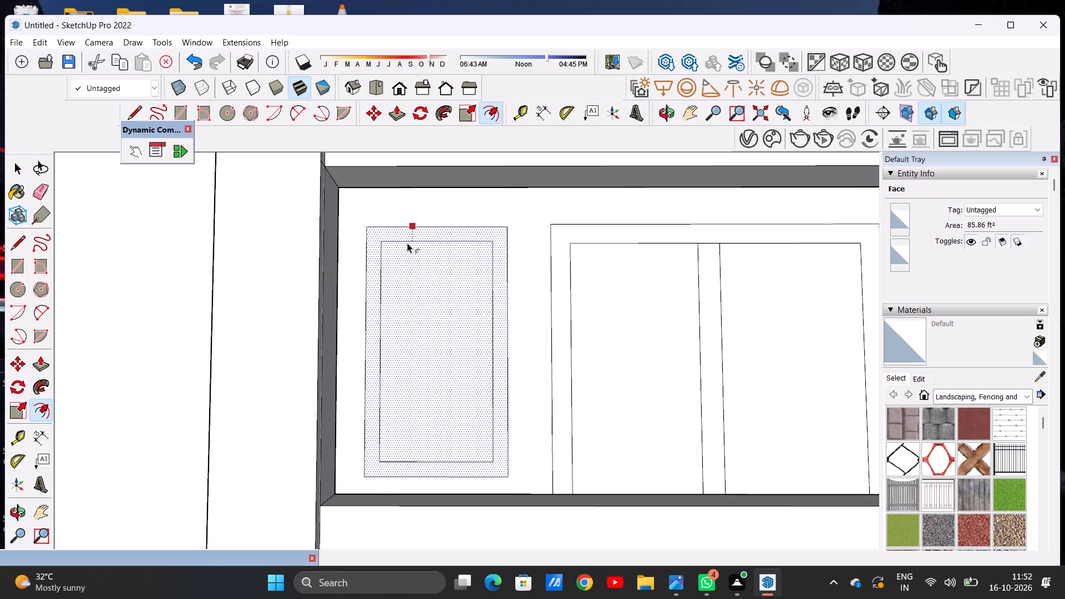
pyautogui.click(407, 243)
pyautogui.press('space')
pyautogui.scroll(-11, 392, 373)
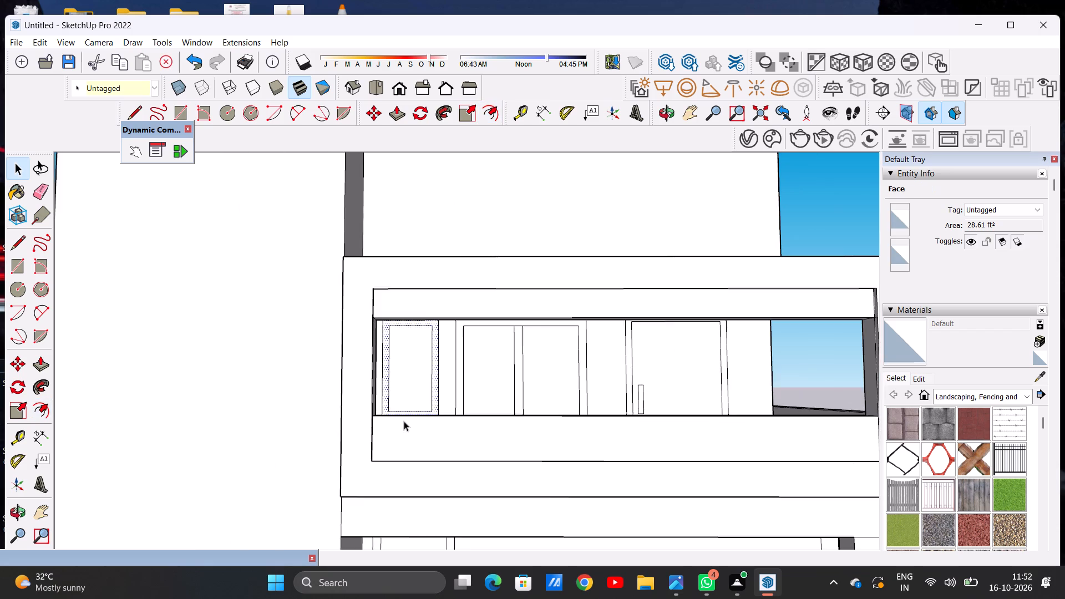
pyautogui.scroll(-7, 404, 421)
pyautogui.click(663, 295)
# Examine the upper storeys and the balcony roof from above and from the front.
pyautogui.scroll(-1, 480, 362)
pyautogui.moveTo(480, 363); pyautogui.dragTo(468, 435, button='middle')
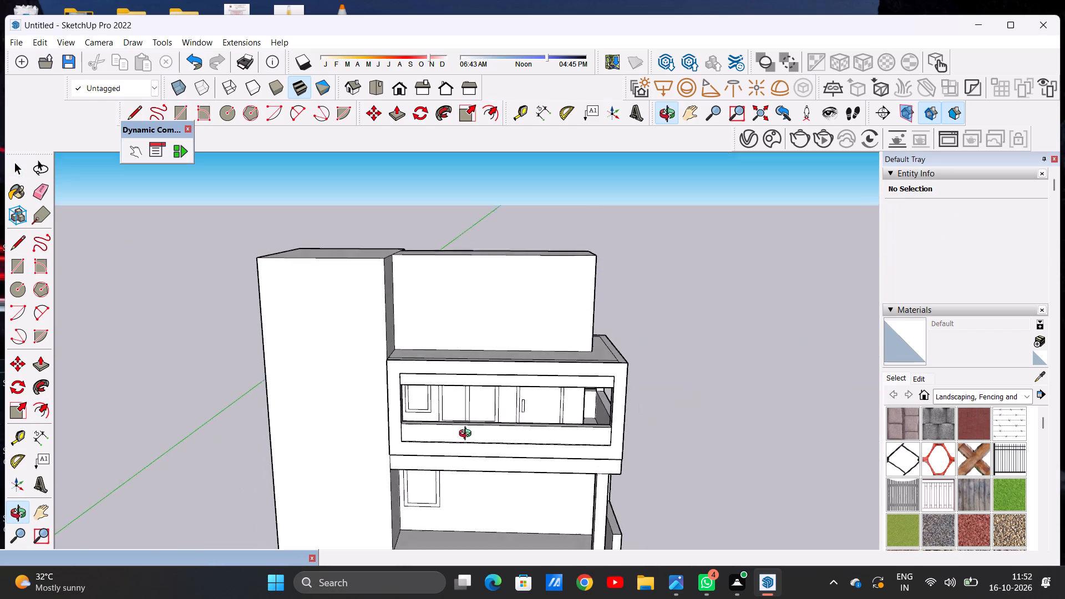
pyautogui.moveTo(468, 435); pyautogui.dragTo(460, 505, button='middle')
pyautogui.scroll(4, 452, 292)
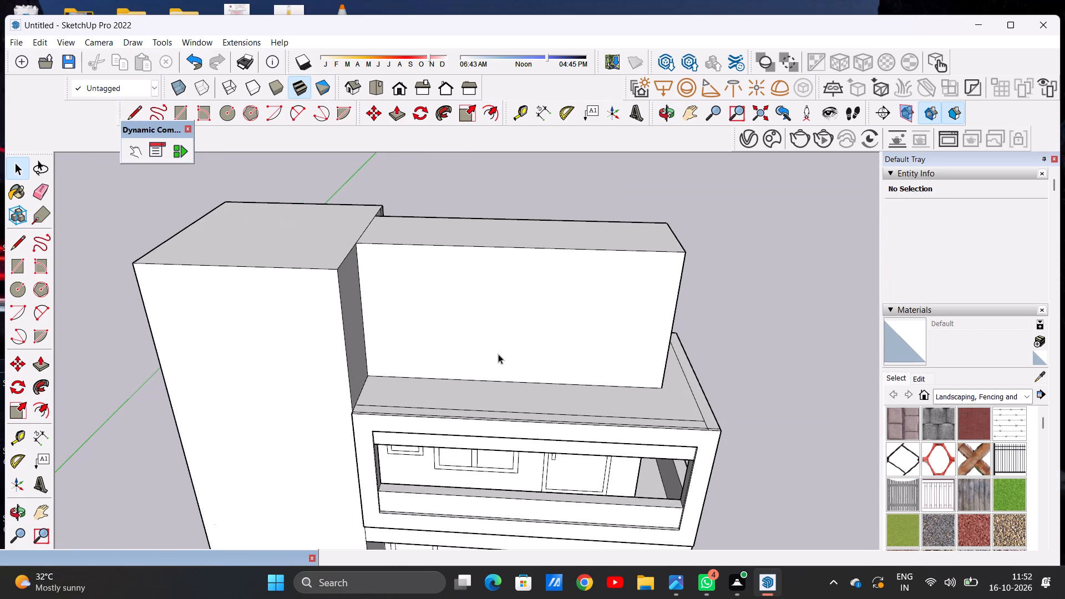
pyautogui.scroll(-6, 506, 353)
pyautogui.moveTo(497, 358); pyautogui.dragTo(519, 364, button='middle')
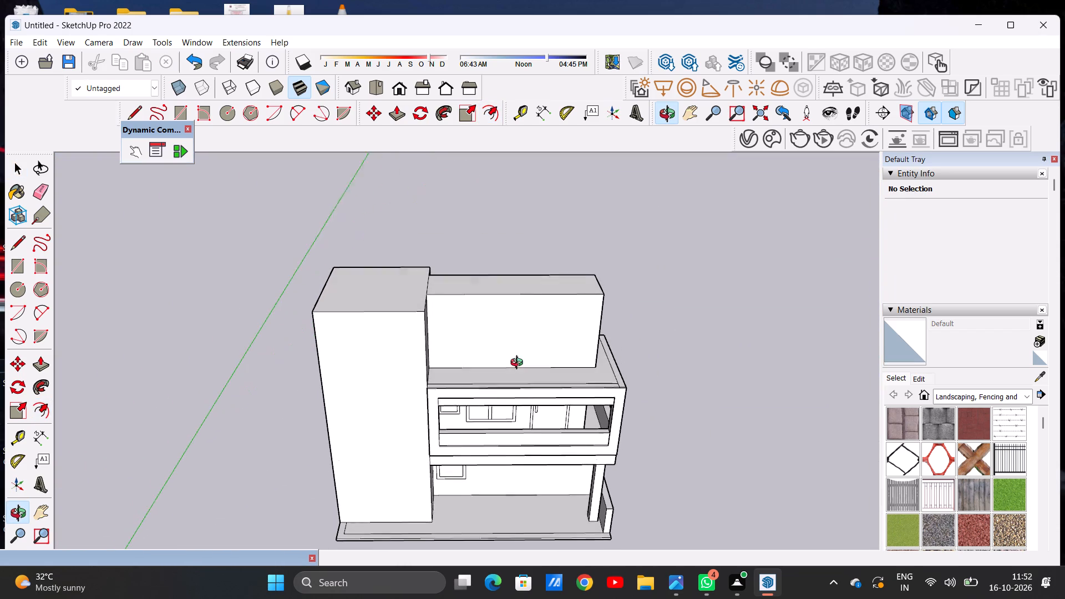
pyautogui.moveTo(519, 364); pyautogui.dragTo(519, 371, button='middle')
pyautogui.moveTo(459, 294); pyautogui.dragTo(466, 195, button='middle')
pyautogui.scroll(4, 471, 283)
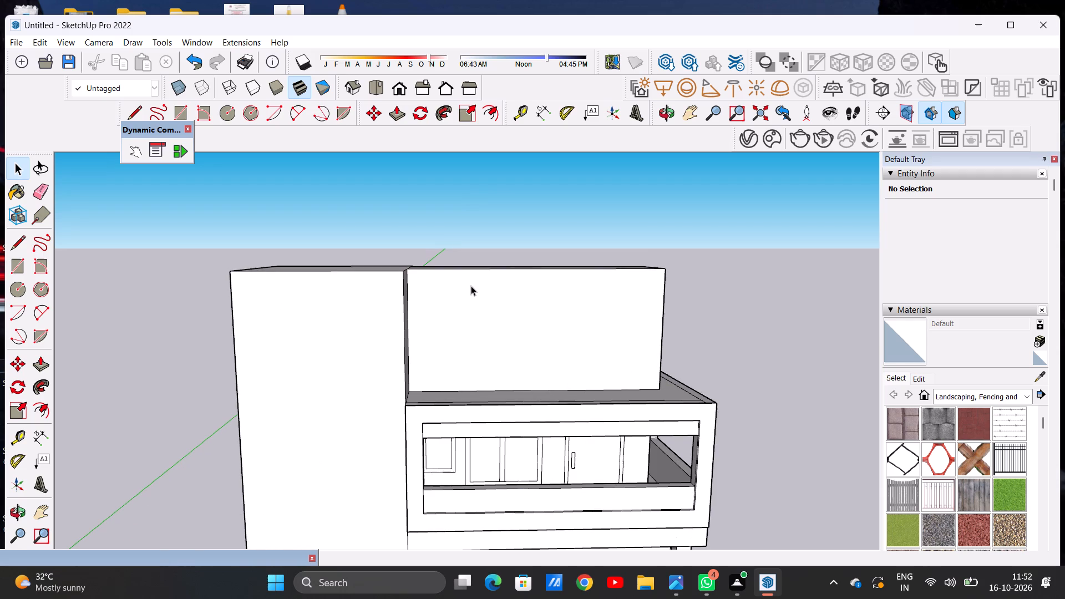
pyautogui.scroll(-4, 471, 286)
# Draw a line extending the balcony roof's front inset line from its corner to the roof's outer side edge.
pyautogui.moveTo(575, 333); pyautogui.dragTo(579, 382, button='middle')
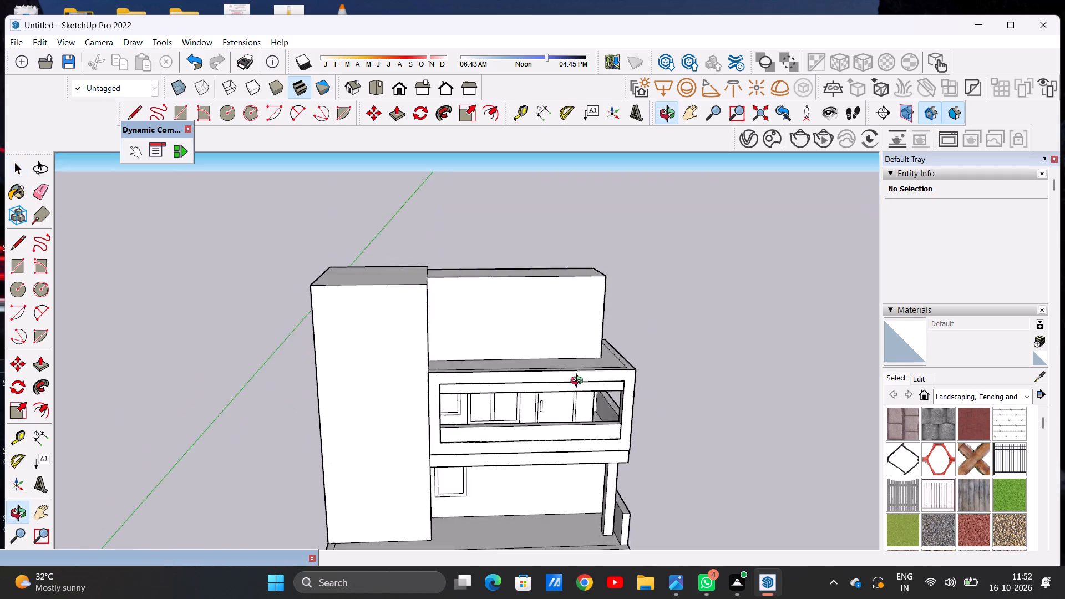
pyautogui.moveTo(579, 382); pyautogui.dragTo(576, 457, button='middle')
pyautogui.scroll(6, 630, 394)
pyautogui.moveTo(623, 381); pyautogui.dragTo(616, 439, button='middle')
pyautogui.scroll(6, 620, 410)
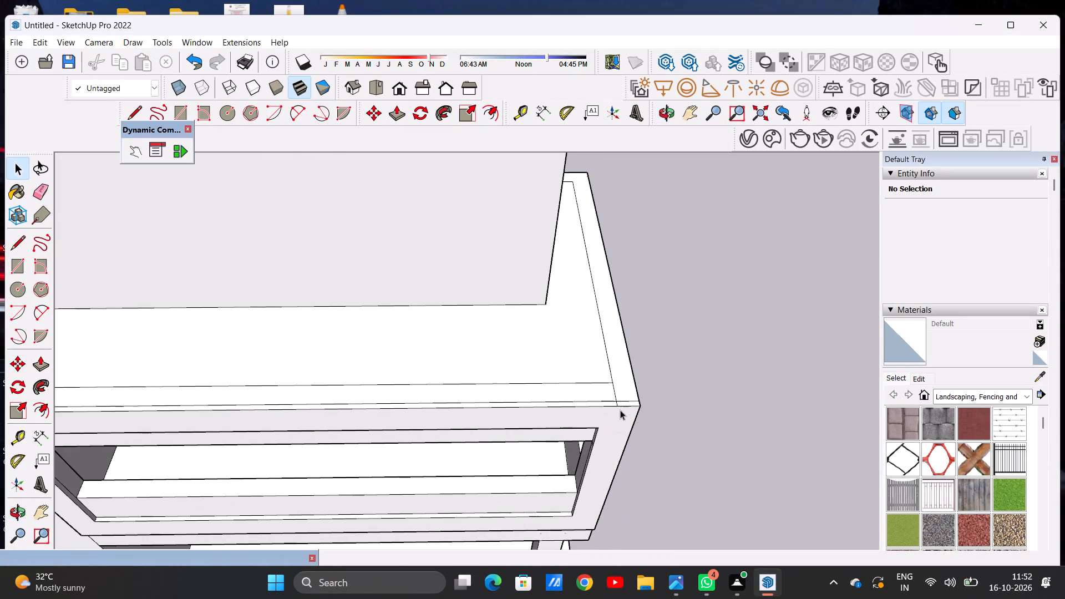
pyautogui.press('l')
pyautogui.scroll(11, 622, 373)
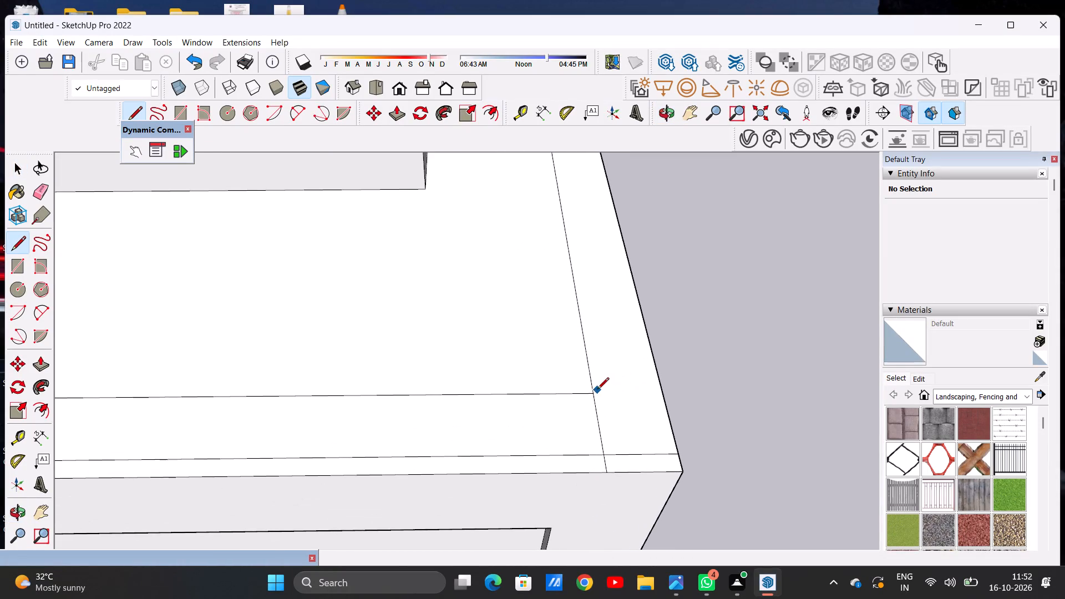
pyautogui.click(589, 390)
pyautogui.click(662, 390)
pyautogui.scroll(-12, 663, 378)
pyautogui.scroll(-1, 251, 398)
pyautogui.scroll(4, 251, 398)
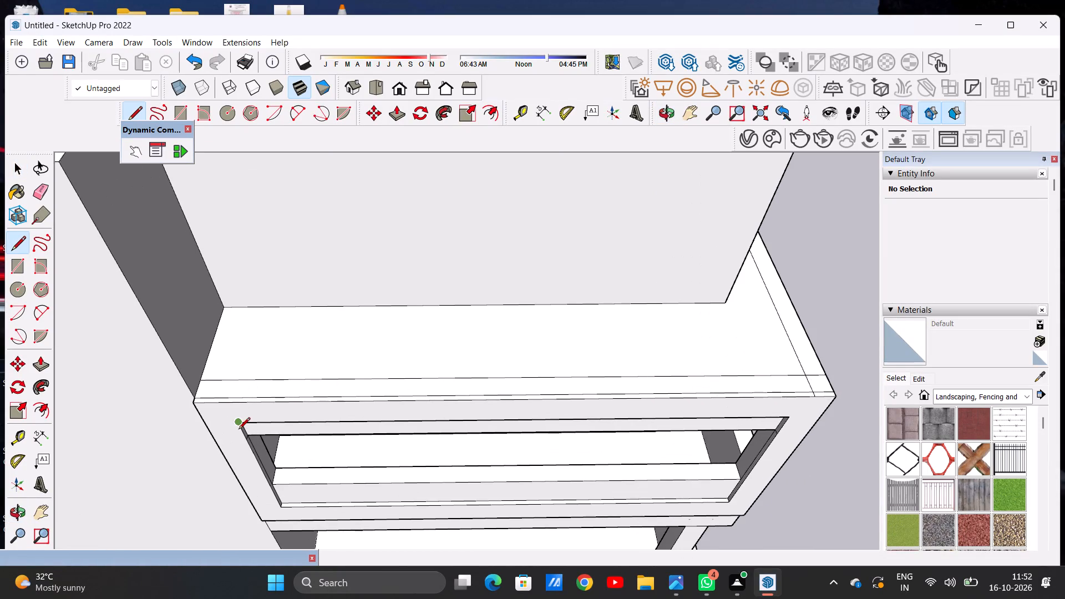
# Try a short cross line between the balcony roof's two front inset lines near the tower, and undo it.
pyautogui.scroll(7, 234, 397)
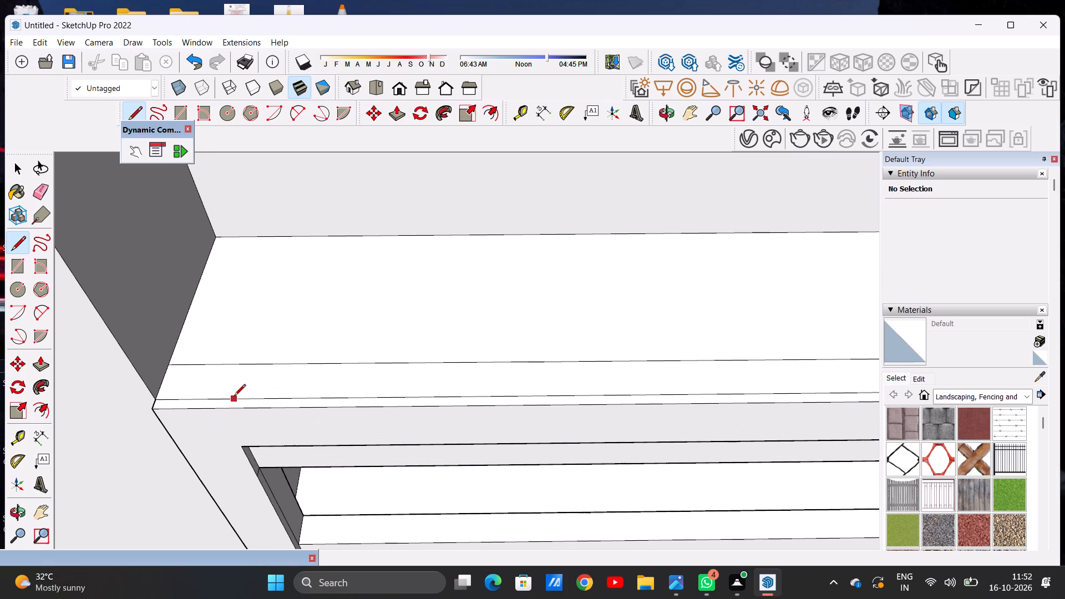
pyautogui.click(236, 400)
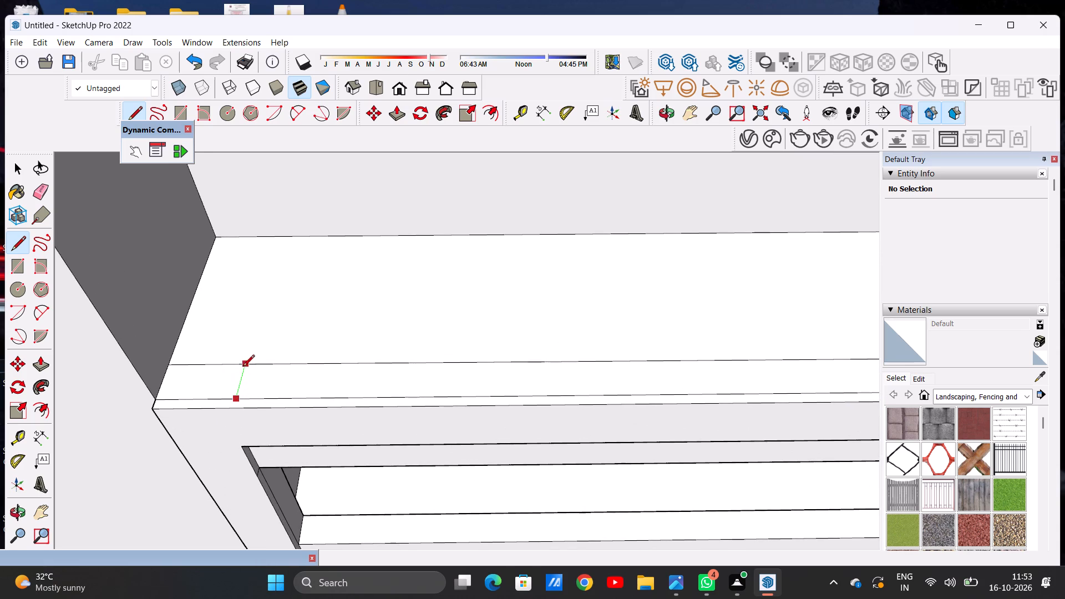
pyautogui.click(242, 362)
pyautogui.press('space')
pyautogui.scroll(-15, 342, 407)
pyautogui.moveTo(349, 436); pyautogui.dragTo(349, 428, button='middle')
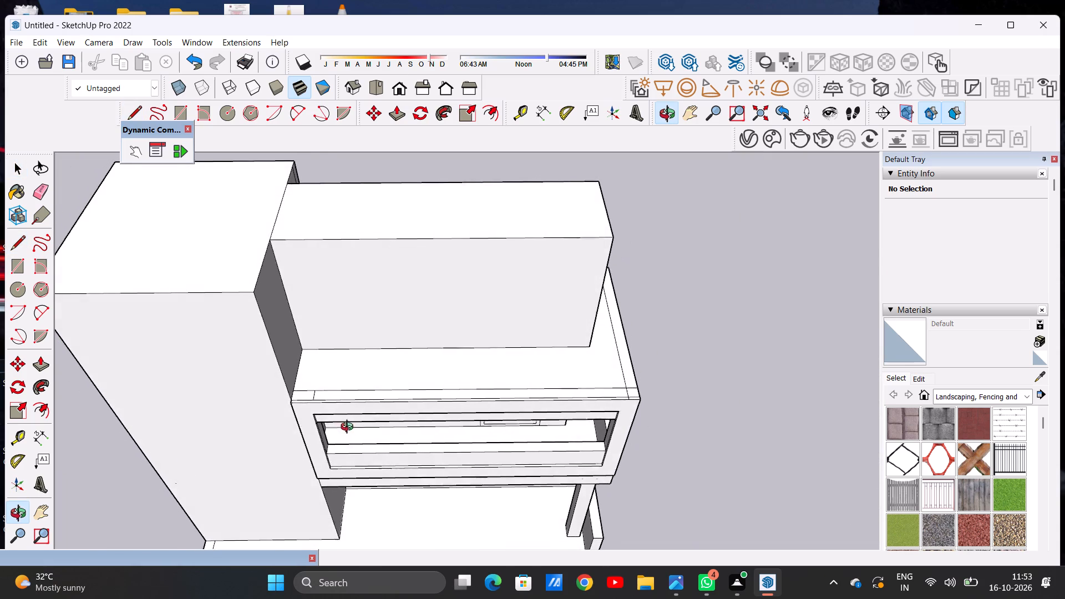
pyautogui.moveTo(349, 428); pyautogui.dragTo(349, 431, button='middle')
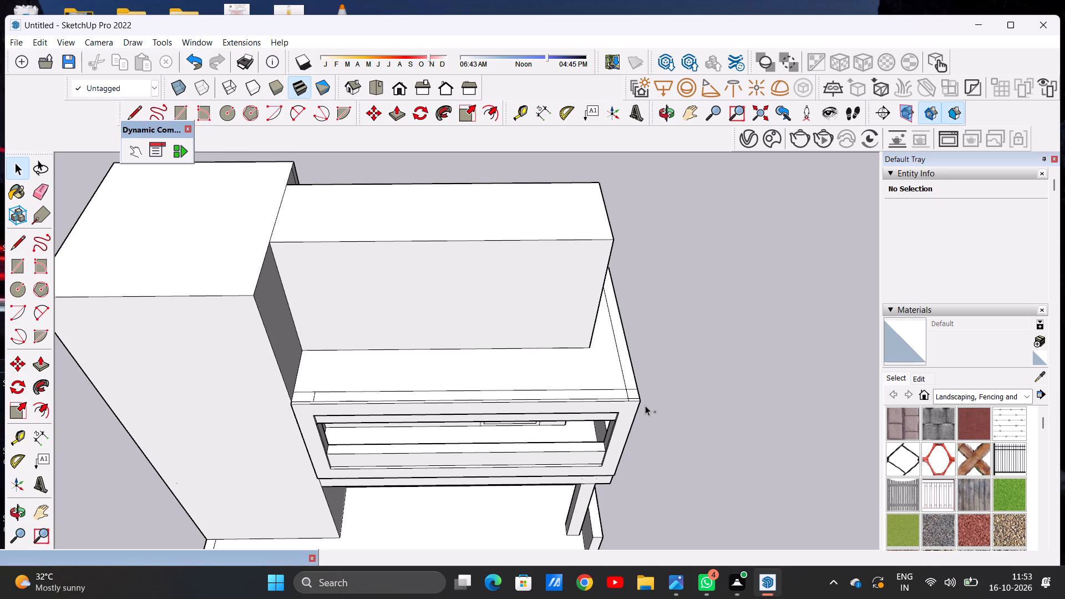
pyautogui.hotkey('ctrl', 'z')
# Erase the side inset line's leftover pieces that cross the front strips at the balcony roof's outer corner.
pyautogui.scroll(7, 635, 399)
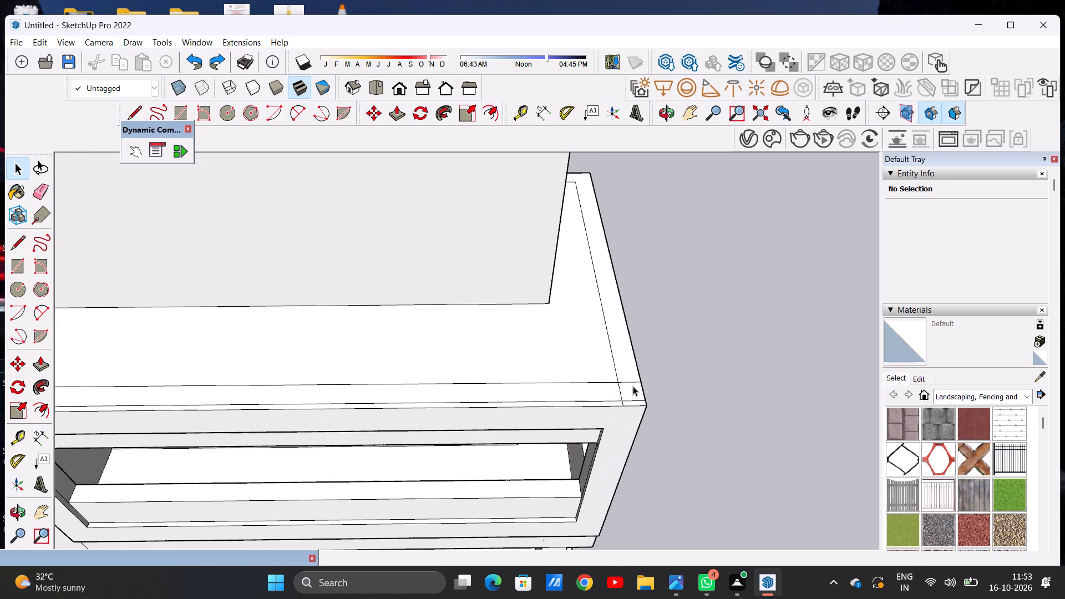
pyautogui.press('e')
pyautogui.moveTo(612, 396); pyautogui.dragTo(627, 394)
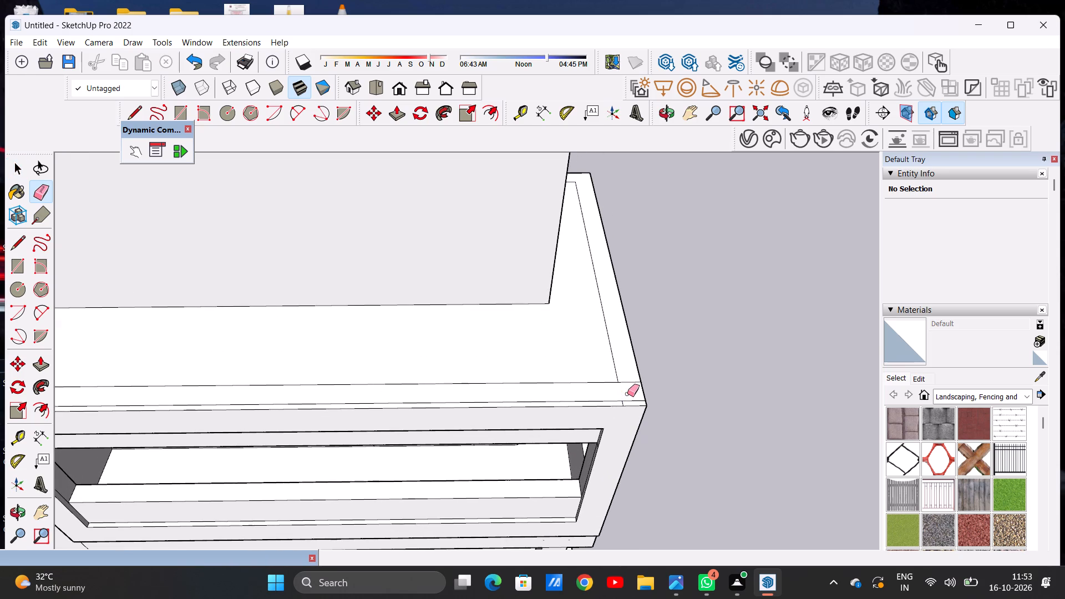
pyautogui.scroll(13, 614, 397)
pyautogui.moveTo(637, 427); pyautogui.dragTo(648, 425)
pyautogui.press('space')
# Push/Pull the balcony roof's front strip upward into a thin wall level with the tower's top.
pyautogui.press('p')
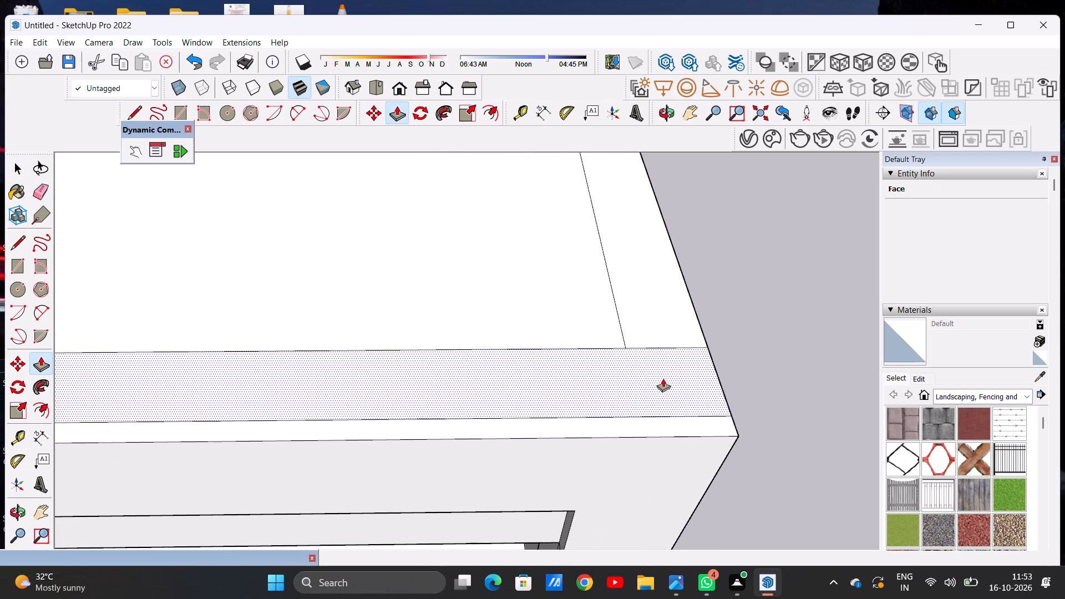
pyautogui.click(663, 378)
pyautogui.scroll(-20, 676, 335)
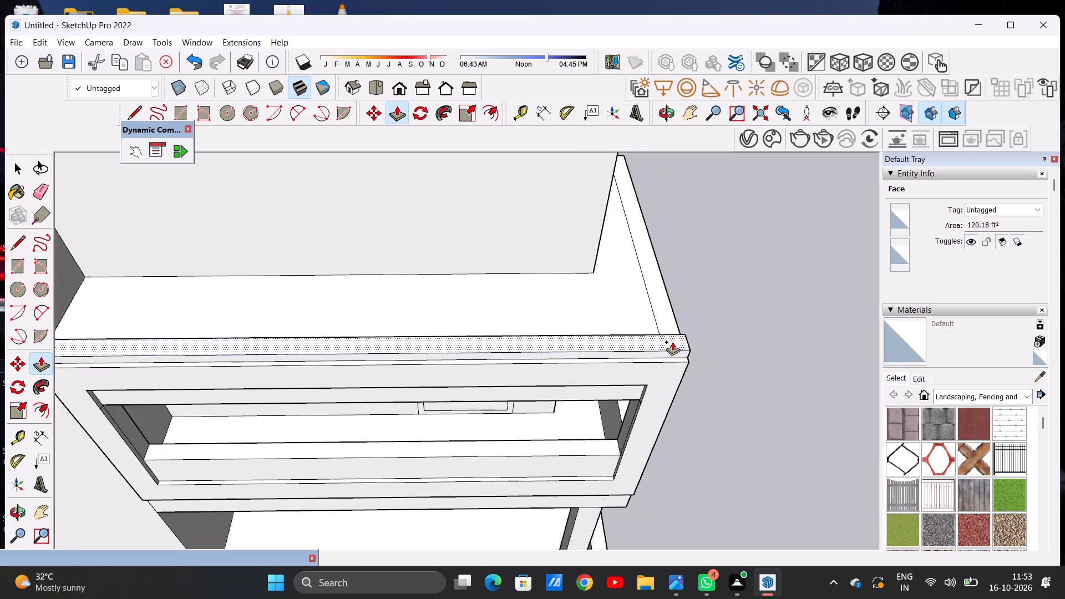
pyautogui.scroll(-4, 672, 342)
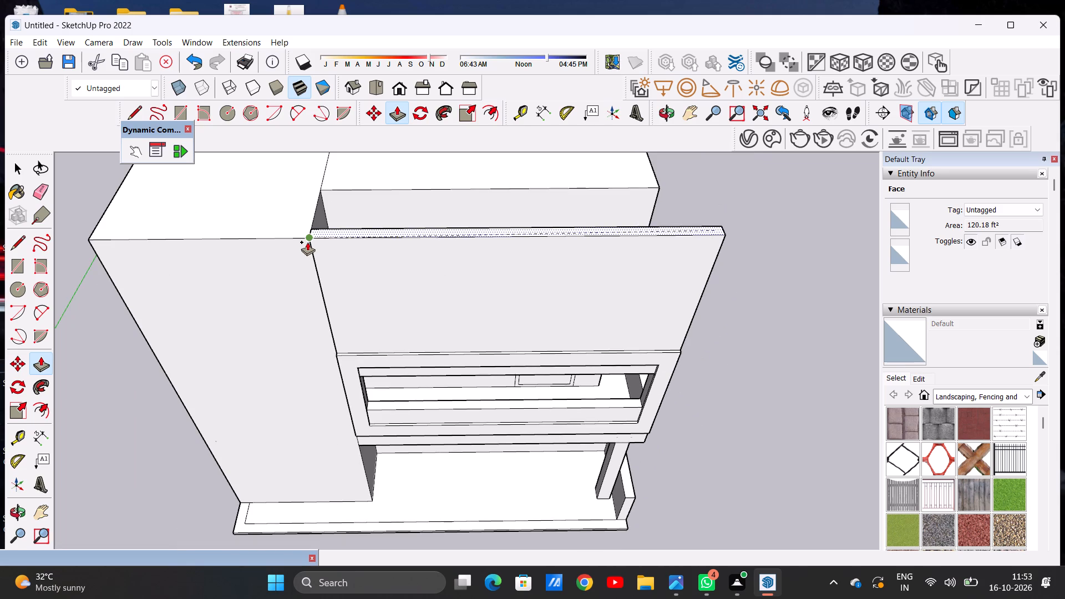
pyautogui.click(307, 242)
pyautogui.press('space')
# Draw a wide rectangle on the new upper front wall, starting at the tower edge and stopping short of the wall's outer end.
pyautogui.scroll(-8, 392, 298)
pyautogui.moveTo(402, 352); pyautogui.dragTo(405, 326, button='middle')
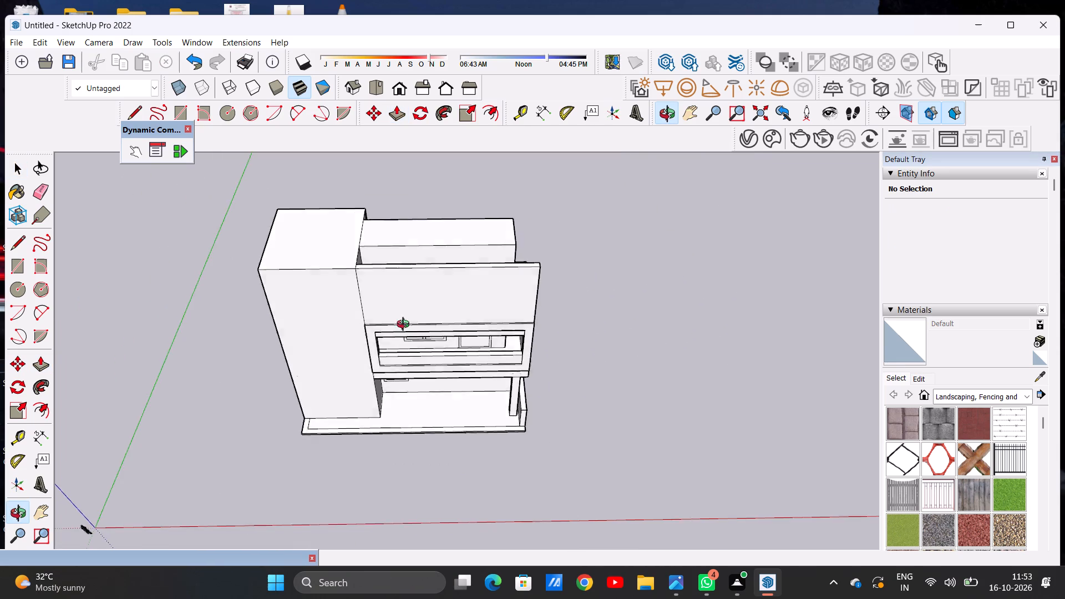
pyautogui.moveTo(405, 326); pyautogui.dragTo(409, 176, button='middle')
pyautogui.scroll(2, 419, 225)
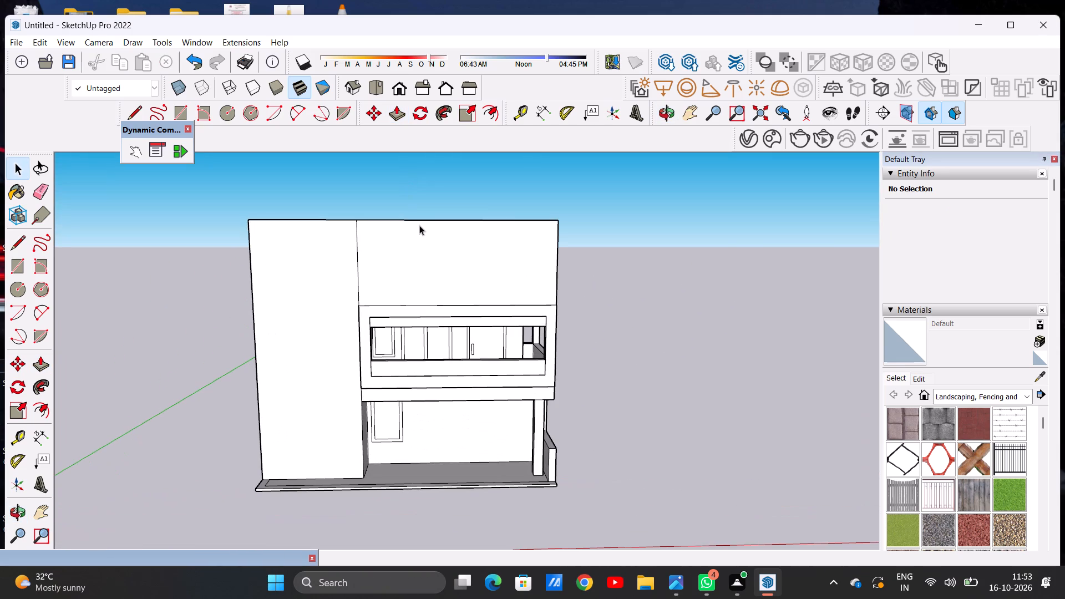
pyautogui.scroll(-2, 442, 243)
pyautogui.scroll(5, 434, 257)
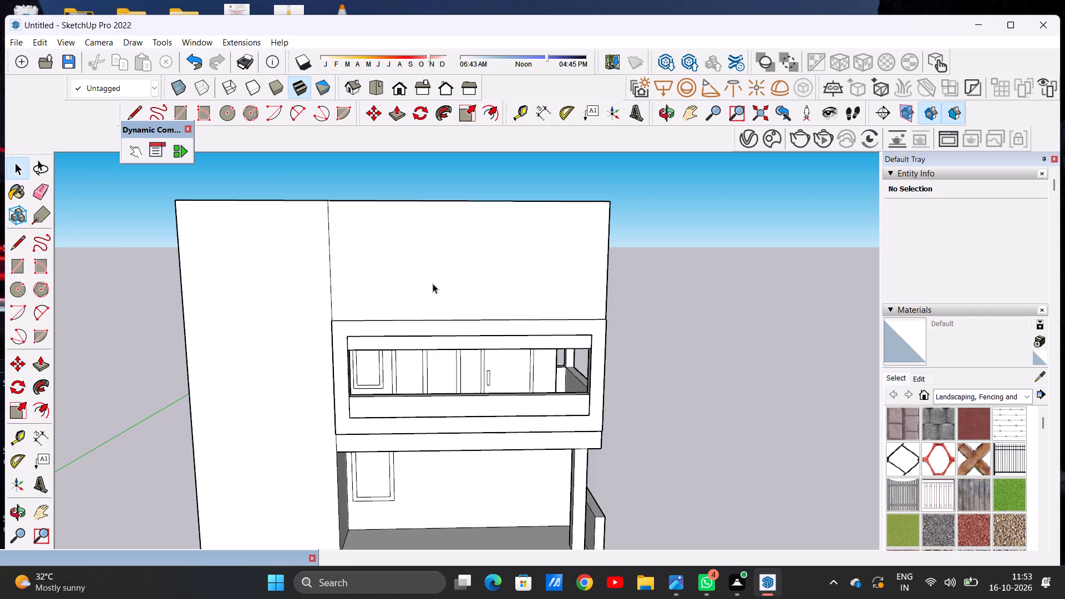
pyautogui.scroll(1, 433, 287)
pyautogui.moveTo(432, 287); pyautogui.dragTo(419, 263, button='middle')
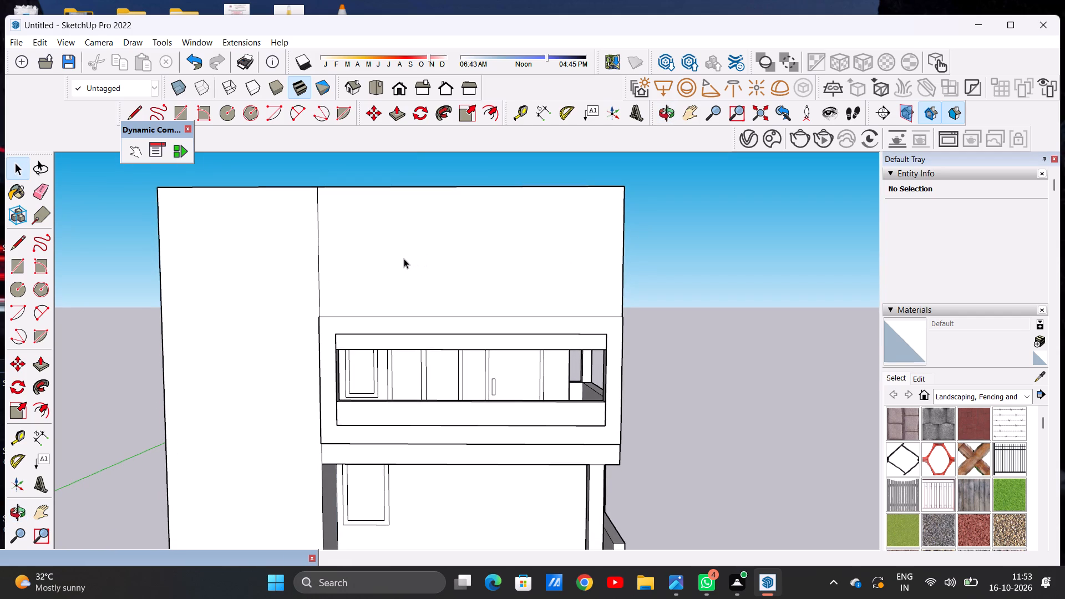
pyautogui.press('r')
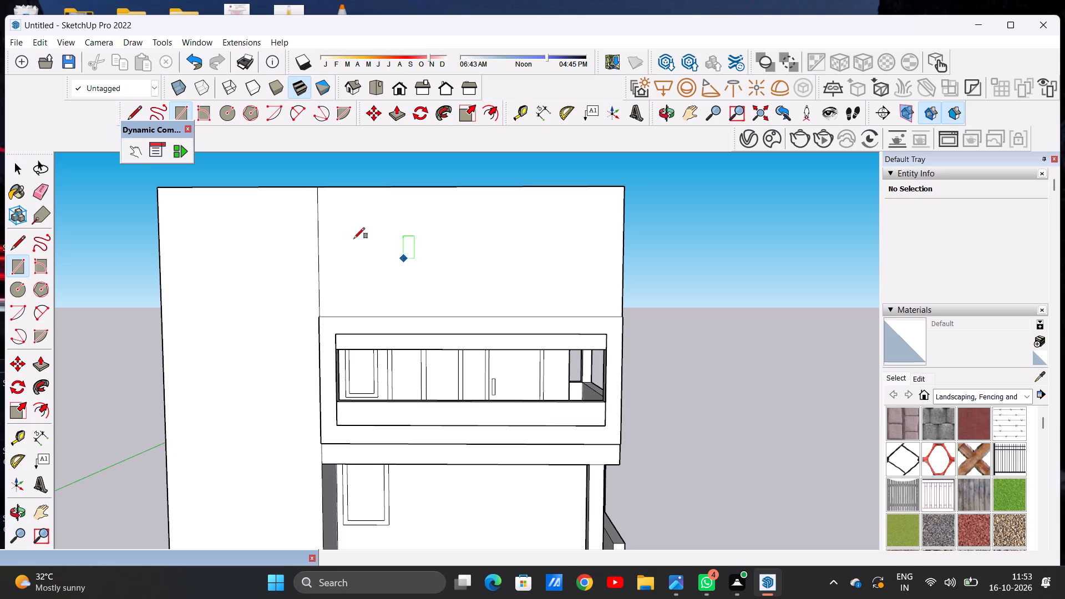
pyautogui.click(321, 215)
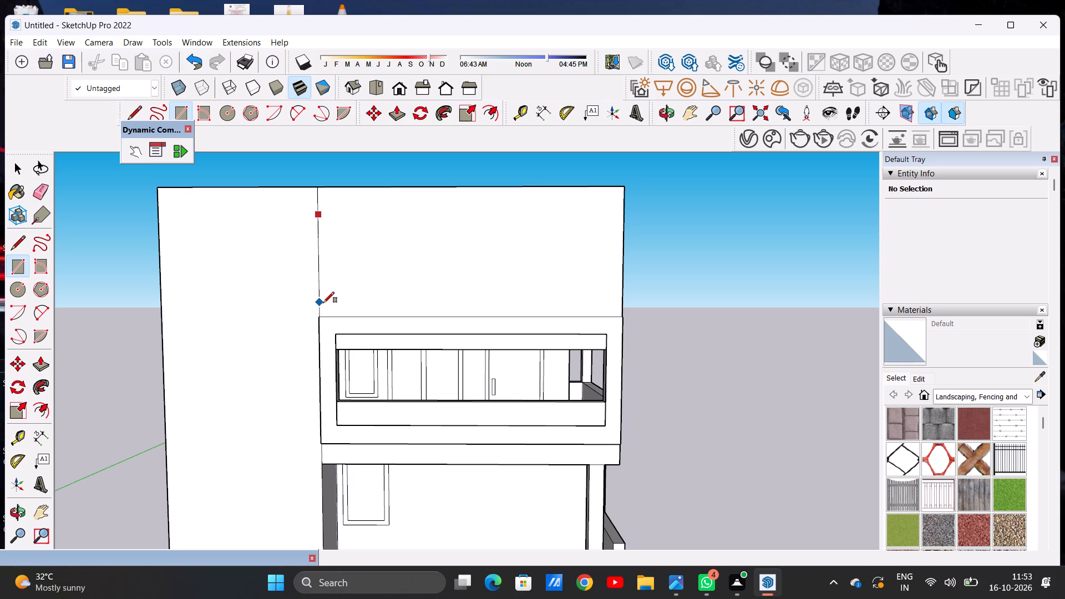
pyautogui.click(323, 303)
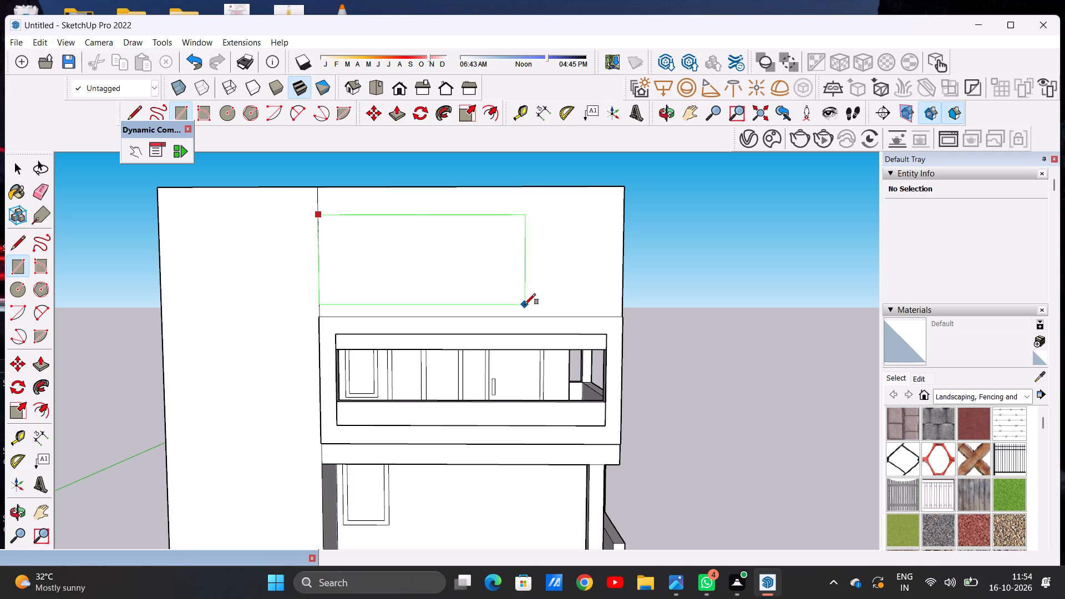
pyautogui.click(525, 304)
pyautogui.press('space')
# Draw an outward half-circle arc of about 8' 8" radius across the rectangle's end away from the tower.
pyautogui.scroll(4, 469, 229)
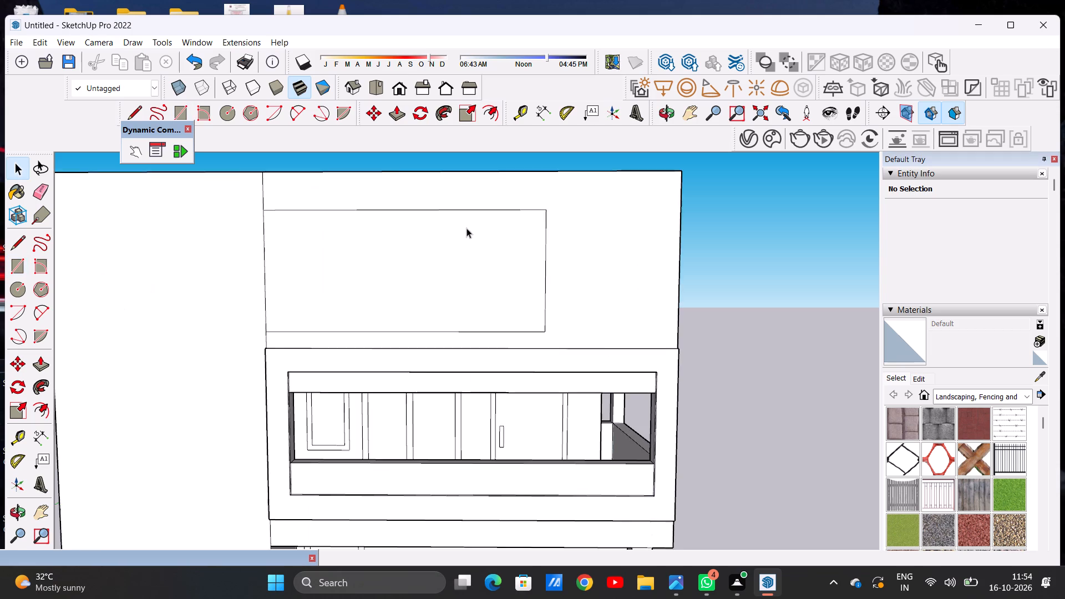
pyautogui.moveTo(464, 231); pyautogui.dragTo(466, 260, button='middle')
pyautogui.press('l')
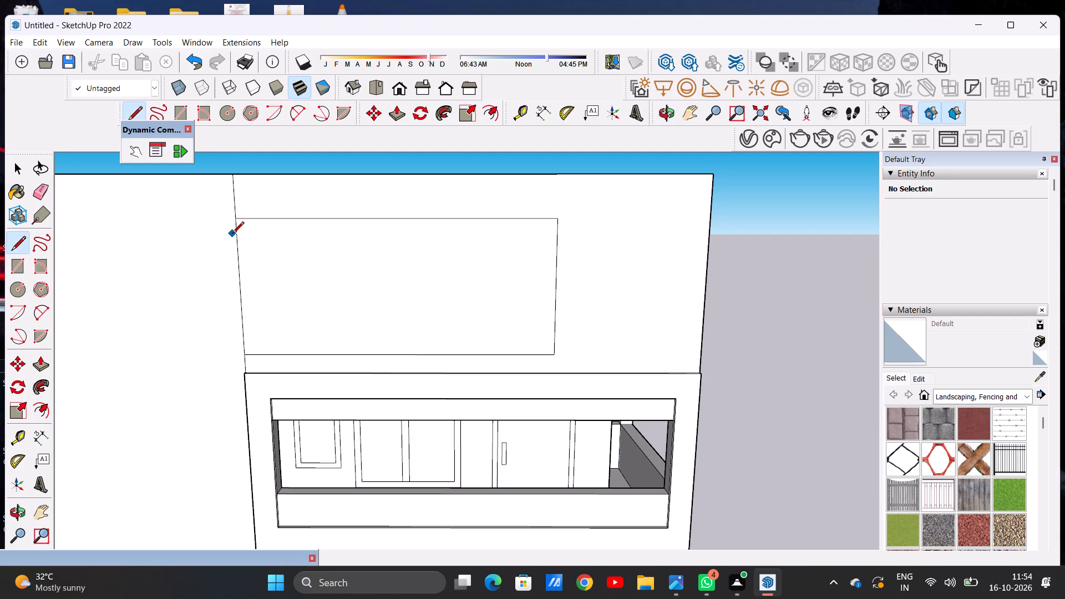
pyautogui.press('space')
pyautogui.scroll(-6, 418, 235)
pyautogui.moveTo(468, 258); pyautogui.dragTo(473, 240, button='middle')
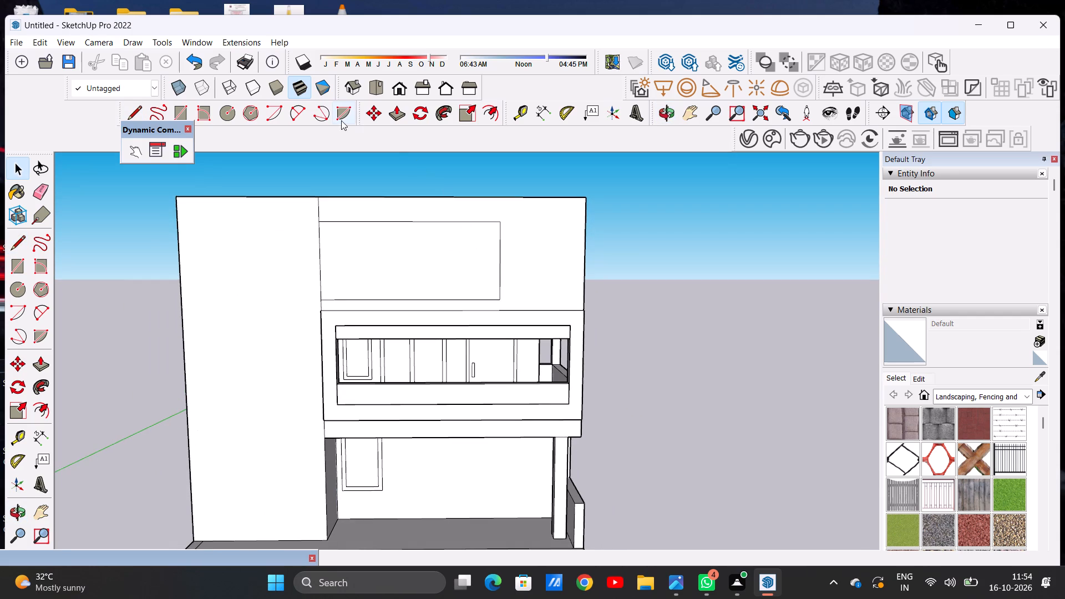
pyautogui.click(292, 115)
pyautogui.scroll(3, 485, 275)
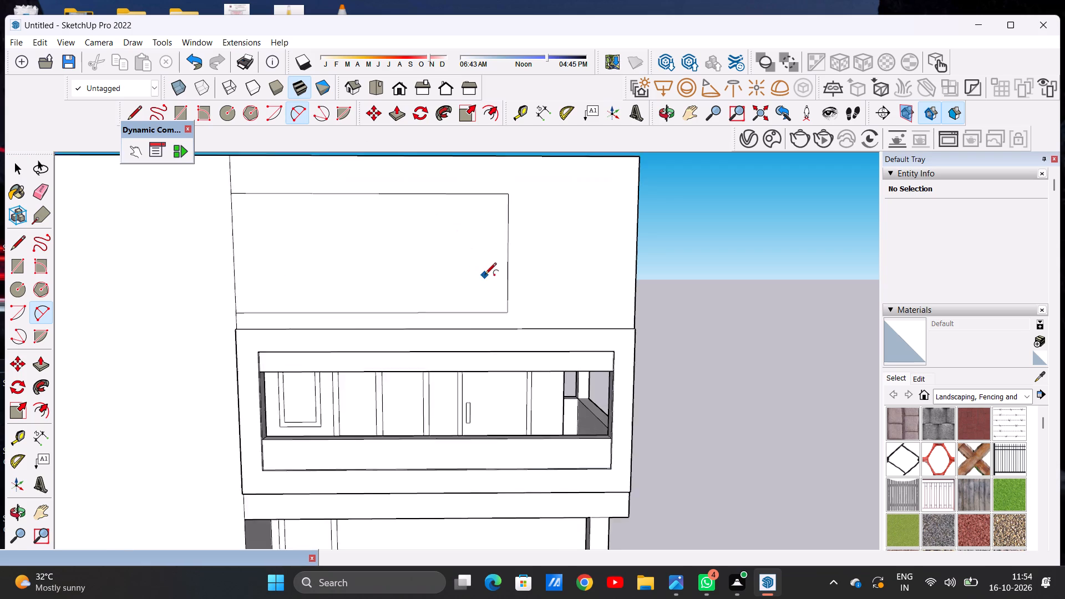
pyautogui.scroll(2, 485, 275)
pyautogui.click(513, 185)
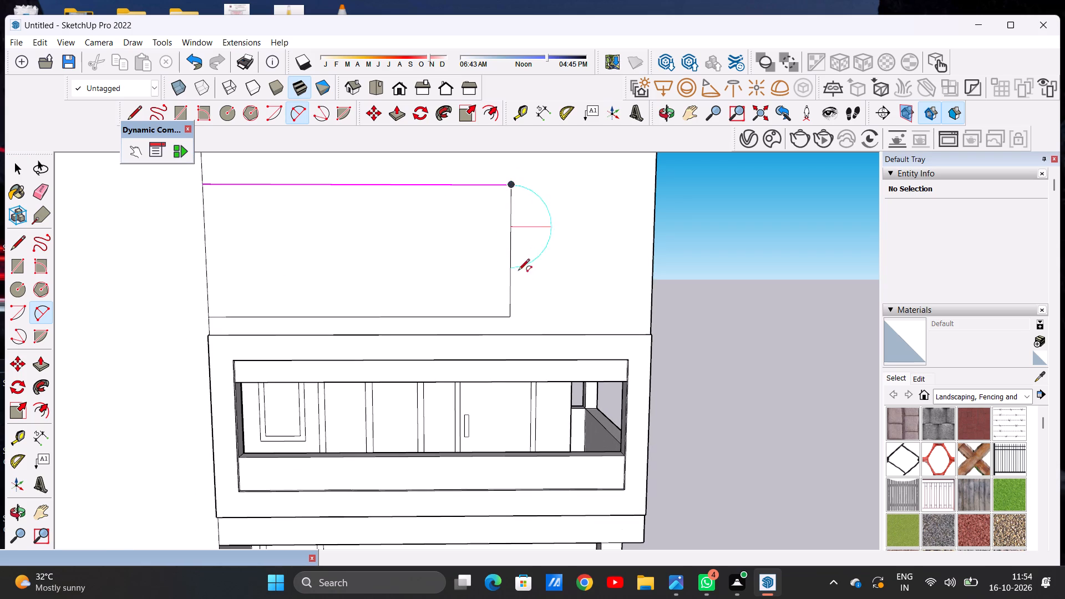
pyautogui.click(511, 317)
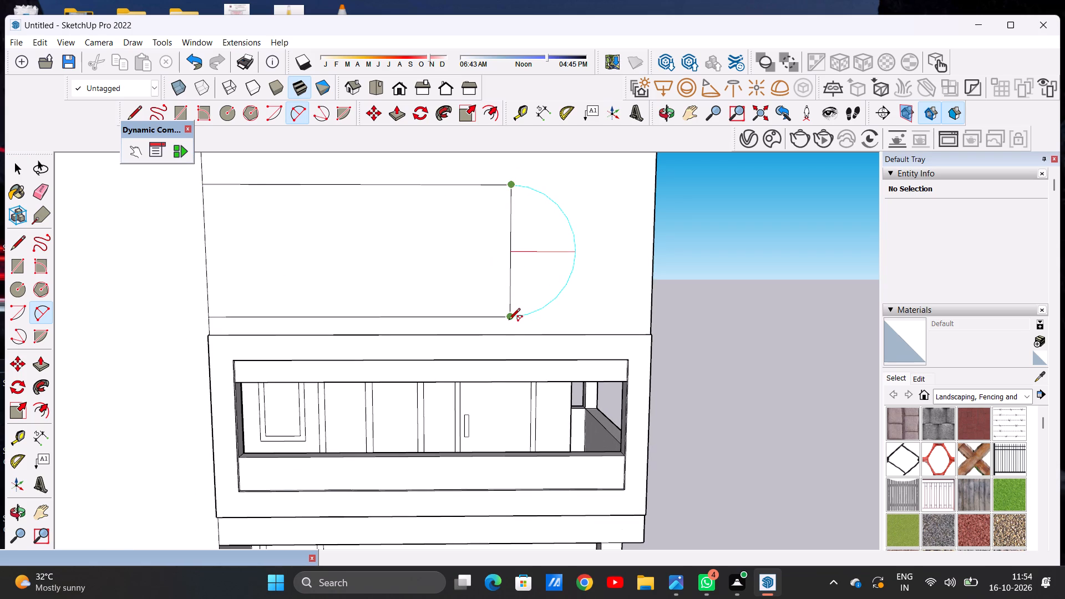
pyautogui.click(509, 321)
pyautogui.press('space')
# Set the half-circle arc's segments to 60.
pyautogui.scroll(4, 555, 298)
pyautogui.scroll(-1, 555, 298)
pyautogui.scroll(1, 555, 298)
pyautogui.scroll(-1, 555, 298)
pyautogui.scroll(2, 555, 298)
pyautogui.click(555, 298)
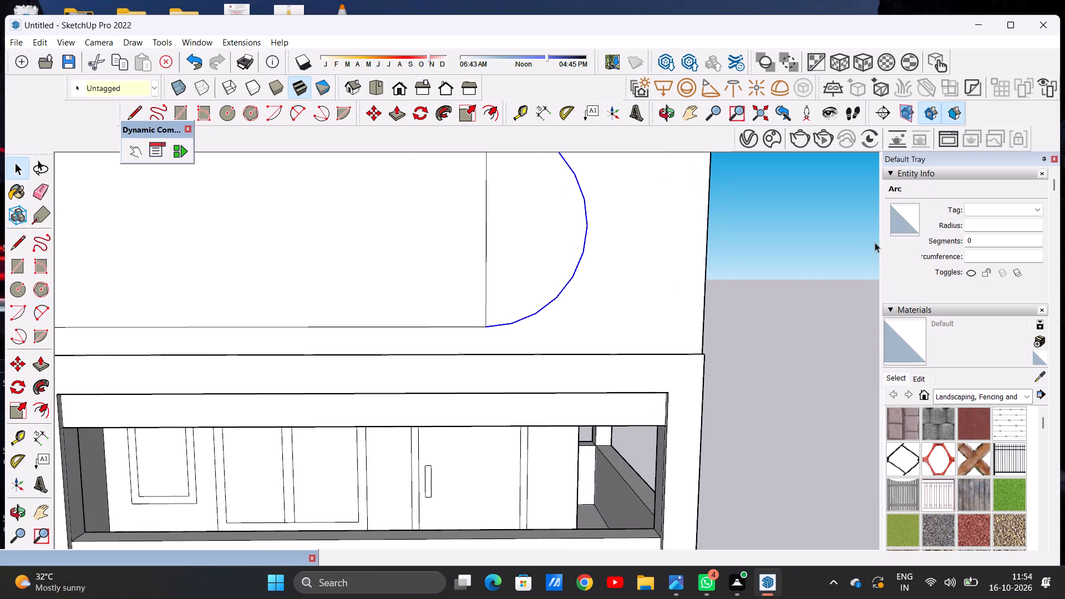
pyautogui.moveTo(977, 238); pyautogui.dragTo(974, 238)
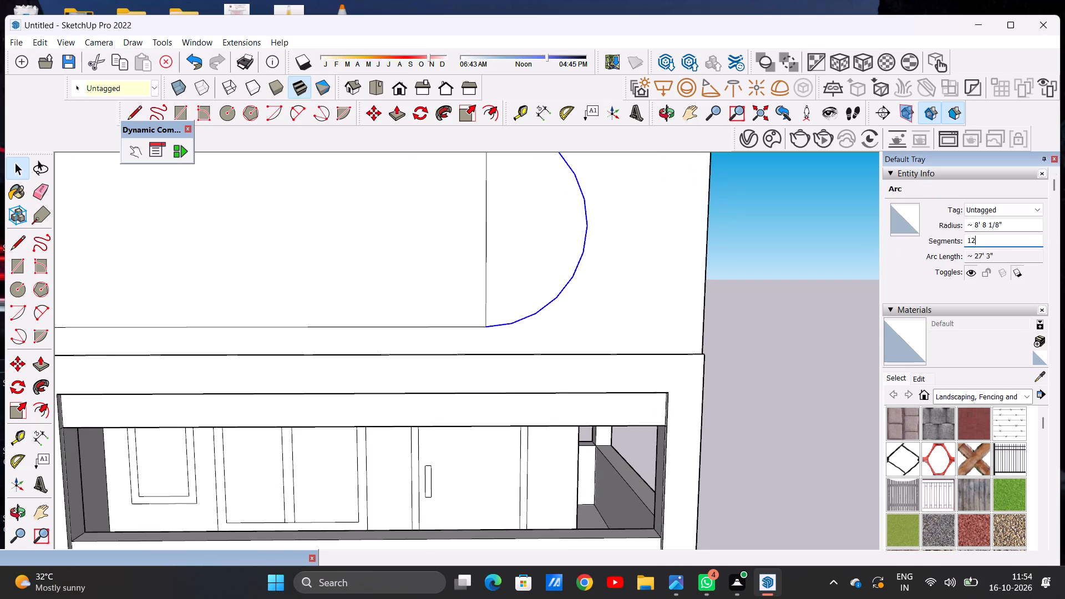
pyautogui.moveTo(974, 238); pyautogui.dragTo(965, 238)
pyautogui.write('60')
pyautogui.press('Return')
pyautogui.press('space')
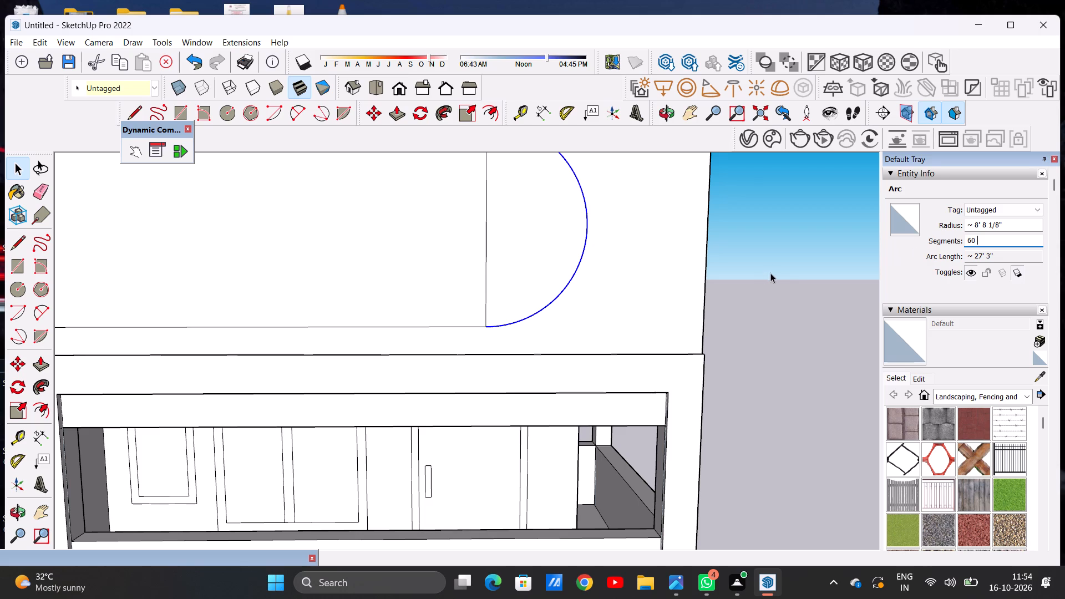
pyautogui.click(771, 275)
# Erase the vertical line between the rectangle and the half-circle to merge them into one round-ended shape.
pyautogui.scroll(-6, 591, 275)
pyautogui.scroll(9, 551, 283)
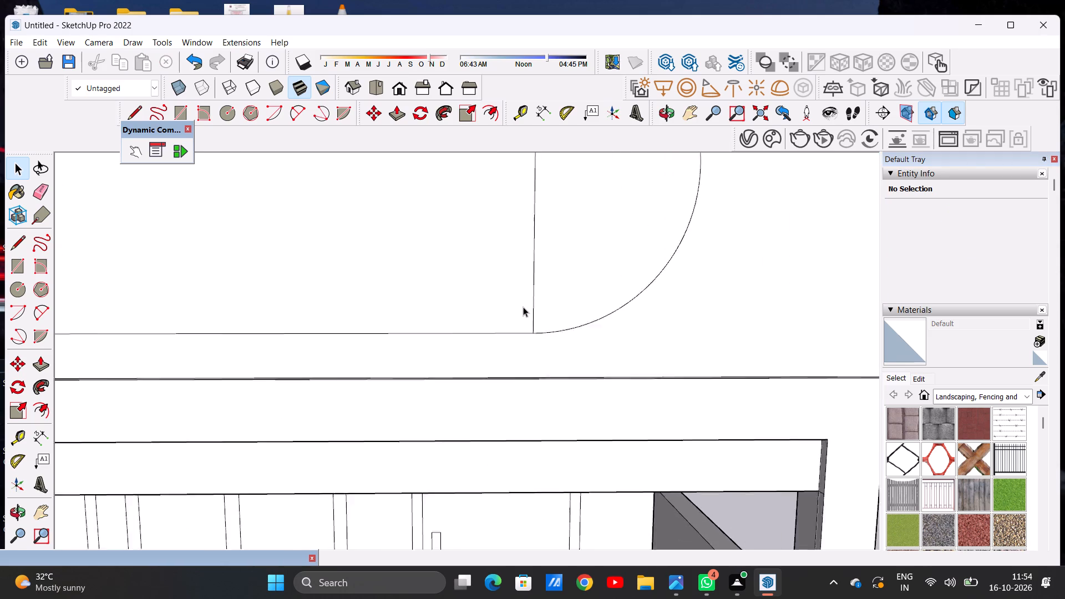
pyautogui.scroll(5, 523, 307)
pyautogui.press('e')
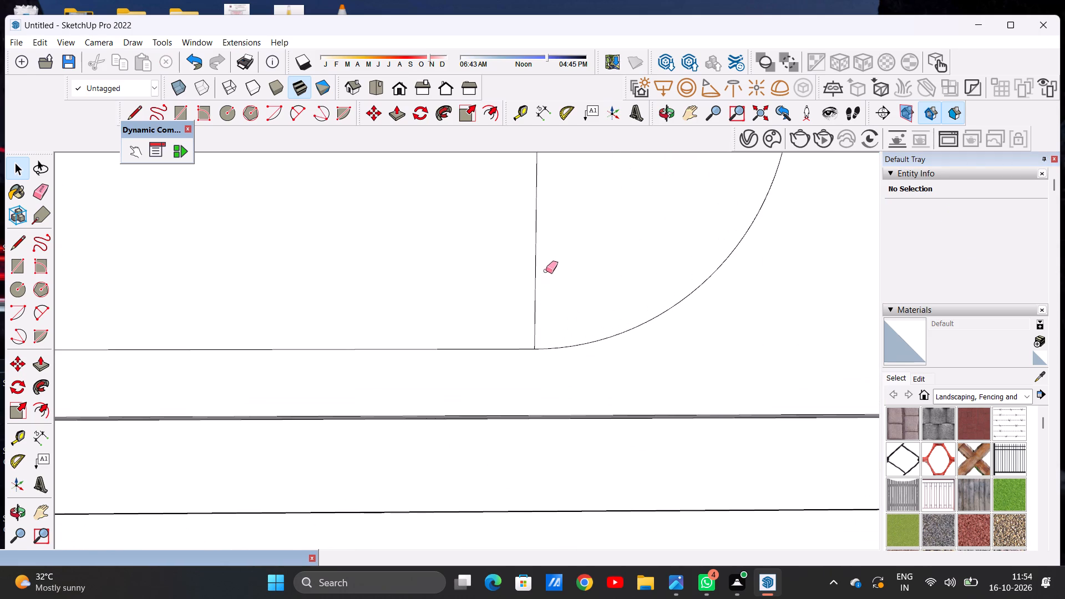
pyautogui.moveTo(549, 267); pyautogui.dragTo(519, 265)
pyautogui.press('space')
# Push/Pull the round-ended shape inward through the upper front wall to the depth of its back edge.
pyautogui.scroll(-20, 693, 271)
pyautogui.scroll(-4, 693, 271)
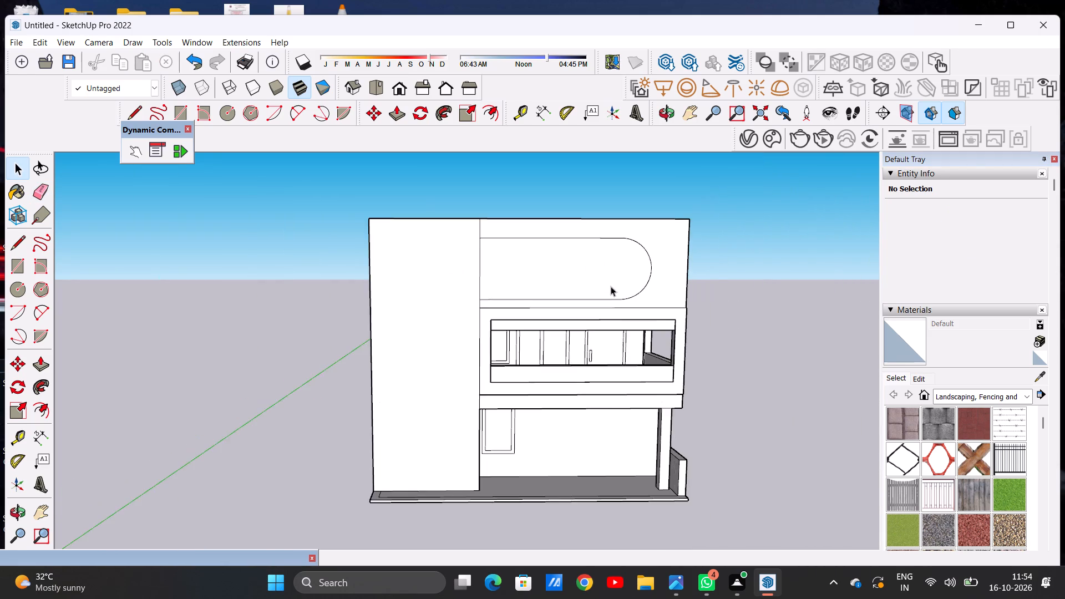
pyautogui.scroll(6, 626, 245)
pyautogui.moveTo(631, 254); pyautogui.dragTo(610, 362, button='middle')
pyautogui.scroll(1, 611, 362)
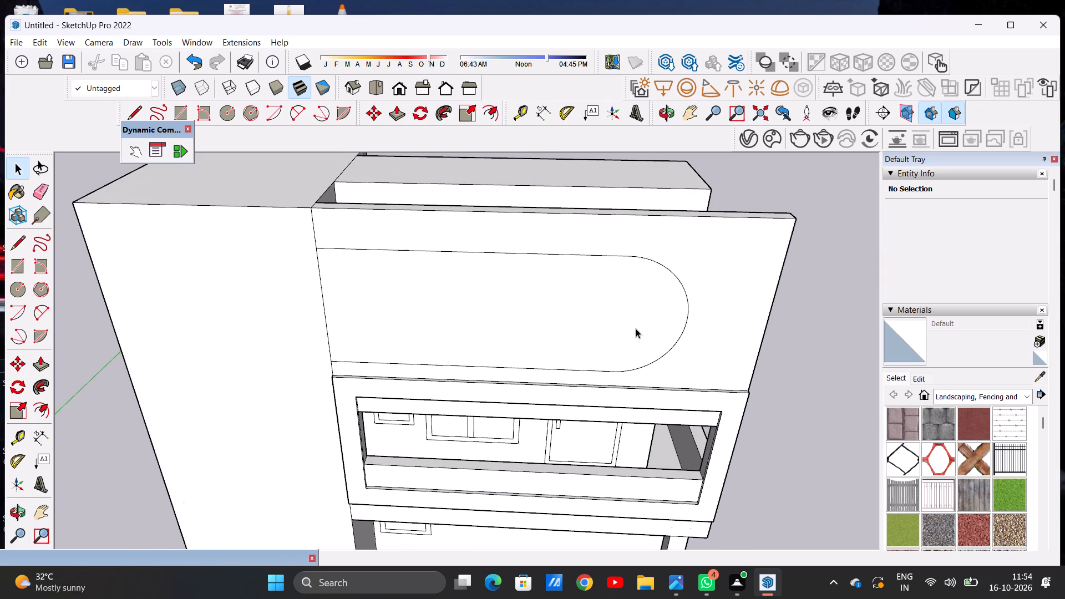
pyautogui.scroll(-3, 564, 332)
pyautogui.moveTo(587, 302); pyautogui.dragTo(522, 329, button='middle')
pyautogui.middleClick(519, 333)
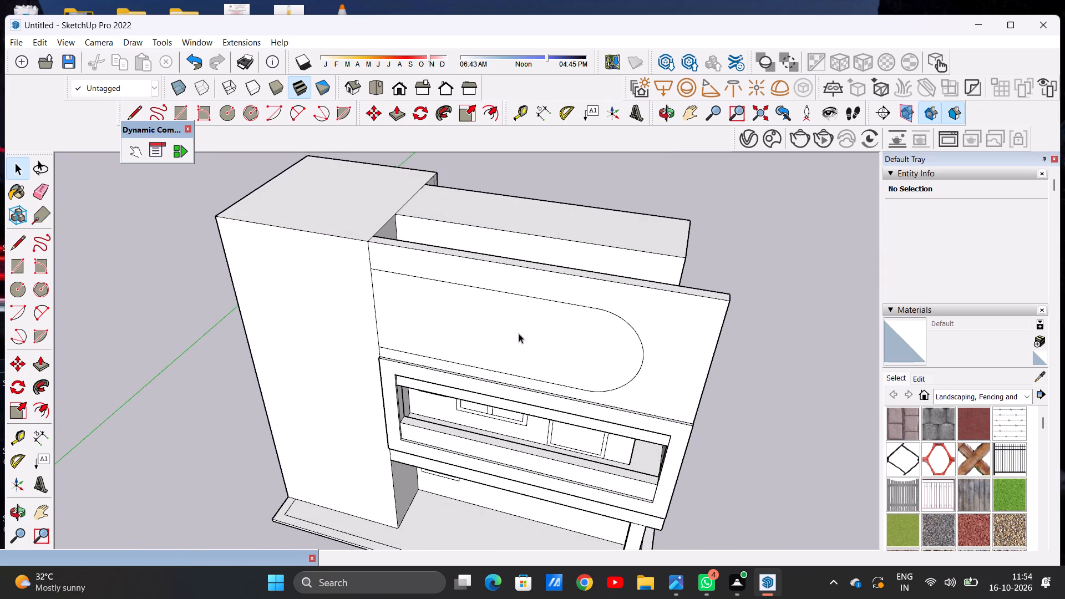
pyautogui.scroll(2, 543, 326)
pyautogui.press('p')
pyautogui.scroll(6, 569, 304)
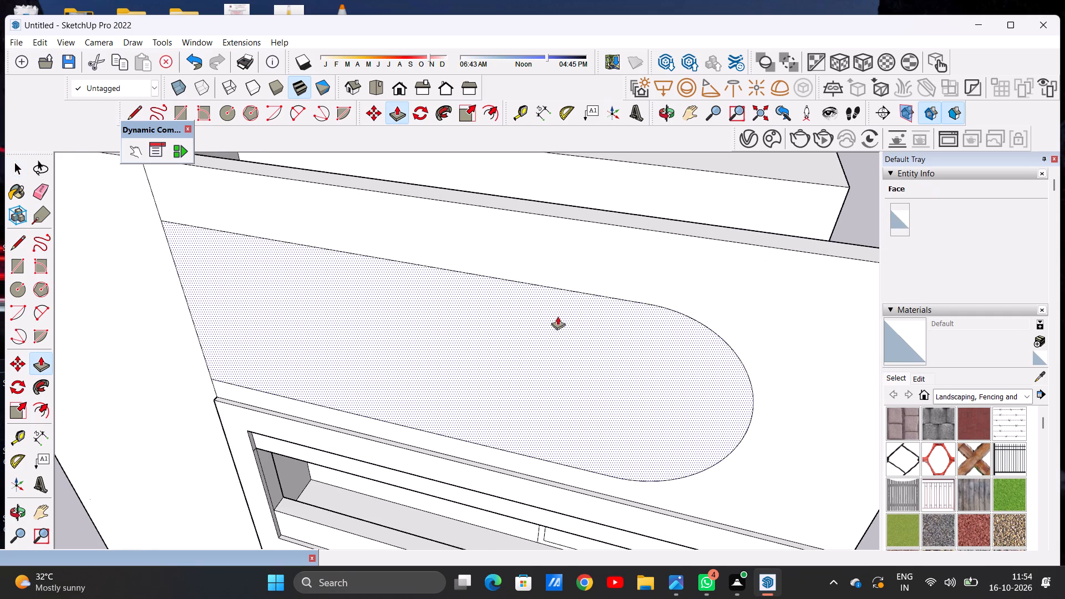
pyautogui.click(556, 319)
pyautogui.click(658, 217)
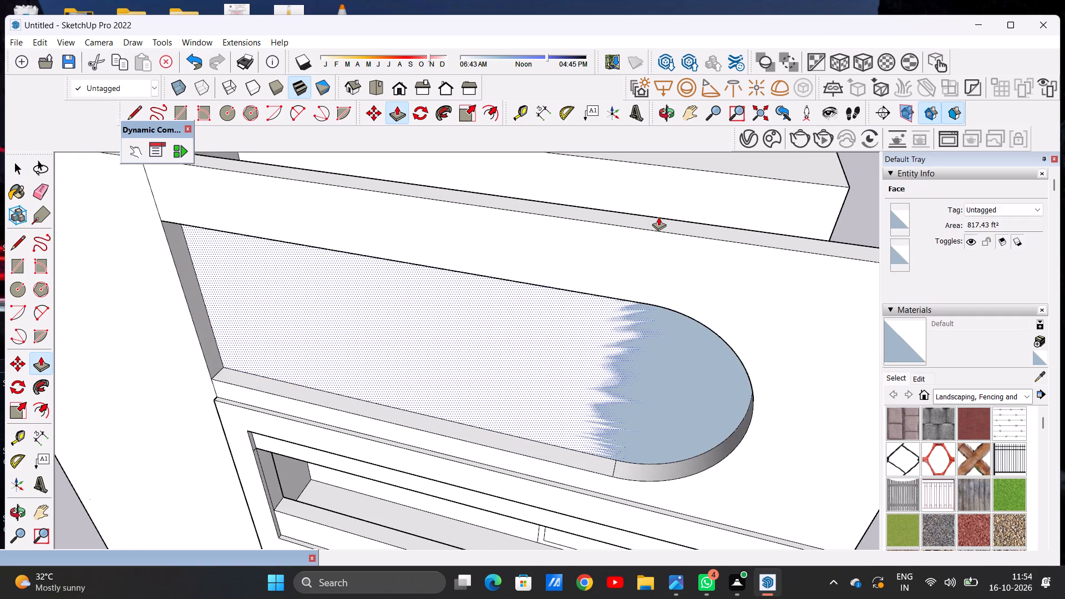
pyautogui.press('space')
pyautogui.scroll(-5, 575, 309)
pyautogui.middleClick(558, 362)
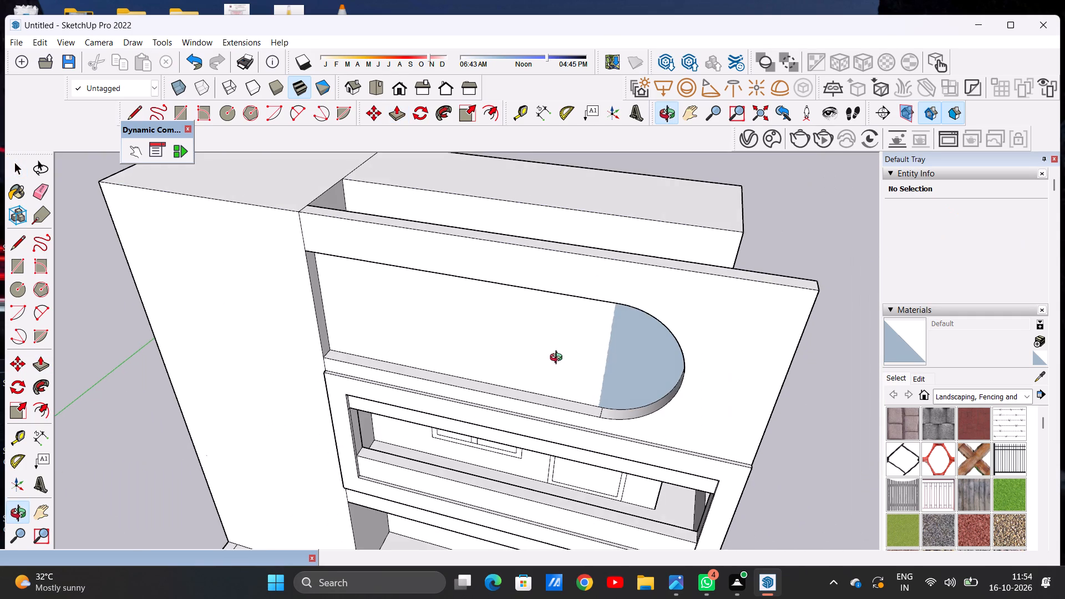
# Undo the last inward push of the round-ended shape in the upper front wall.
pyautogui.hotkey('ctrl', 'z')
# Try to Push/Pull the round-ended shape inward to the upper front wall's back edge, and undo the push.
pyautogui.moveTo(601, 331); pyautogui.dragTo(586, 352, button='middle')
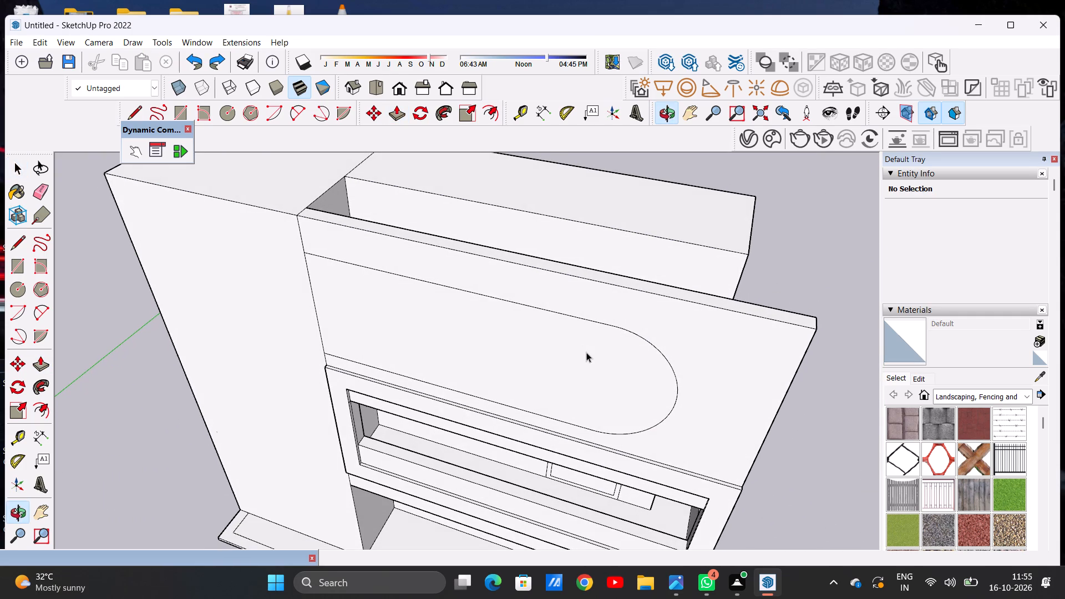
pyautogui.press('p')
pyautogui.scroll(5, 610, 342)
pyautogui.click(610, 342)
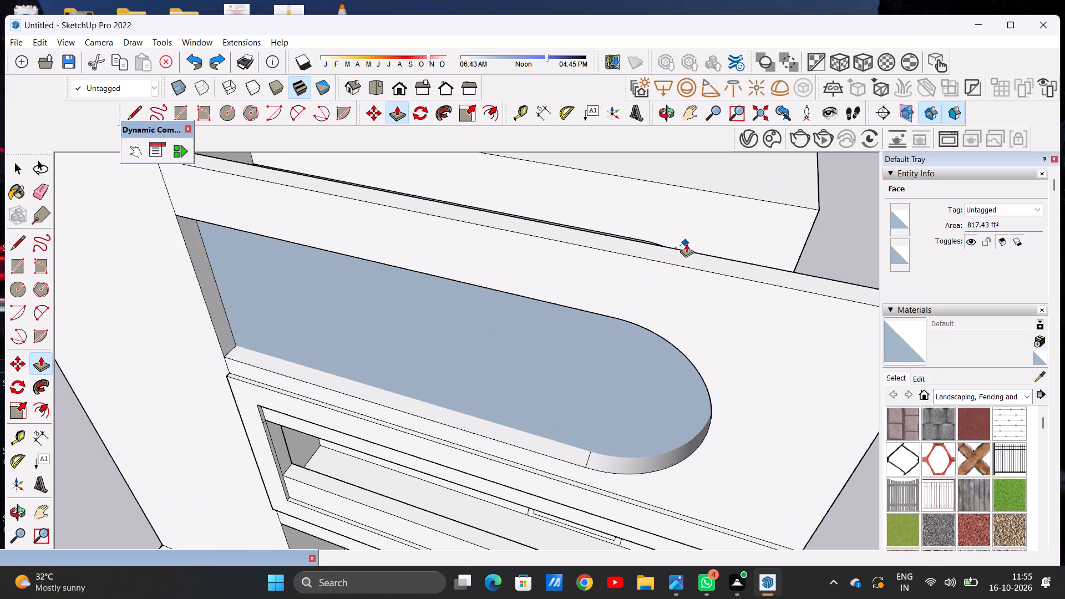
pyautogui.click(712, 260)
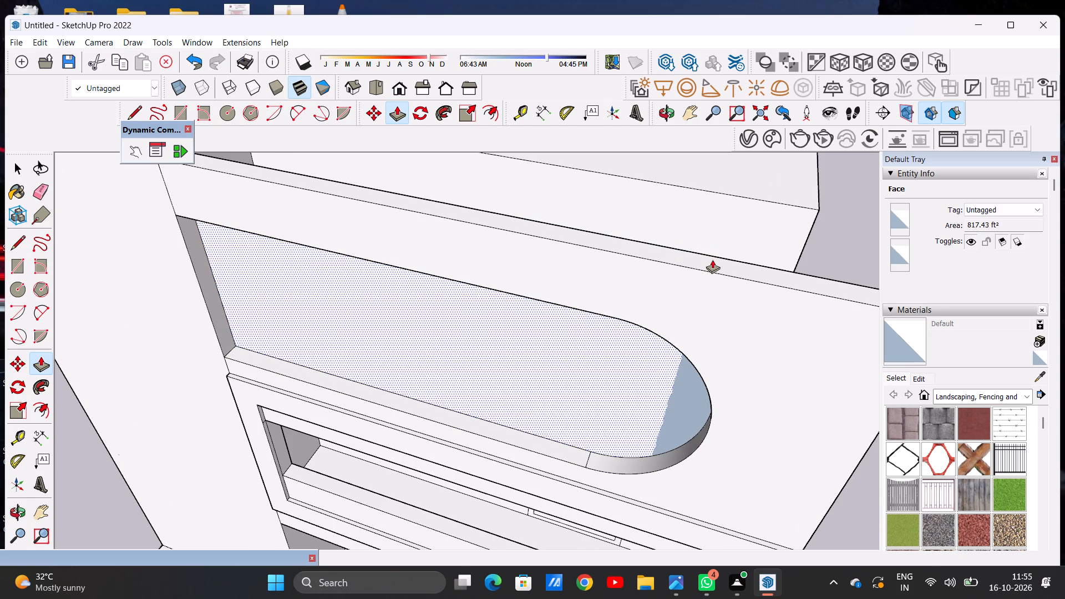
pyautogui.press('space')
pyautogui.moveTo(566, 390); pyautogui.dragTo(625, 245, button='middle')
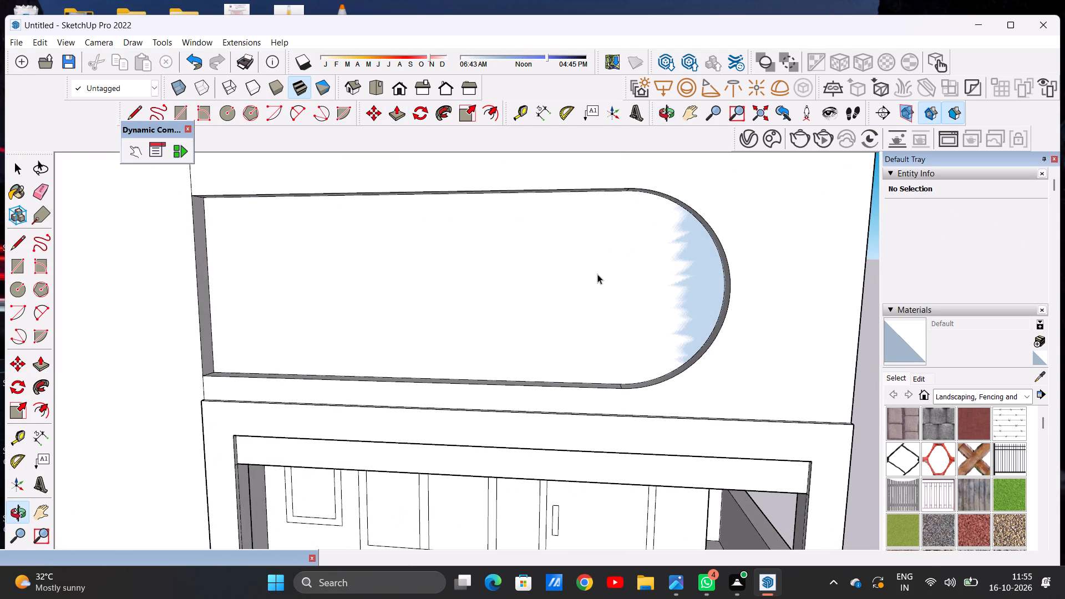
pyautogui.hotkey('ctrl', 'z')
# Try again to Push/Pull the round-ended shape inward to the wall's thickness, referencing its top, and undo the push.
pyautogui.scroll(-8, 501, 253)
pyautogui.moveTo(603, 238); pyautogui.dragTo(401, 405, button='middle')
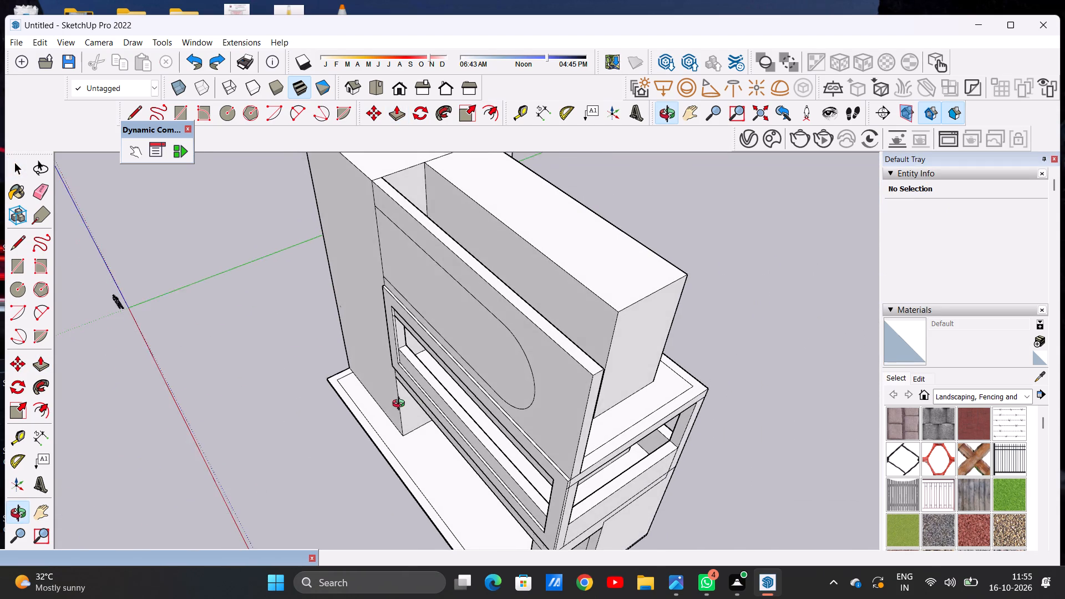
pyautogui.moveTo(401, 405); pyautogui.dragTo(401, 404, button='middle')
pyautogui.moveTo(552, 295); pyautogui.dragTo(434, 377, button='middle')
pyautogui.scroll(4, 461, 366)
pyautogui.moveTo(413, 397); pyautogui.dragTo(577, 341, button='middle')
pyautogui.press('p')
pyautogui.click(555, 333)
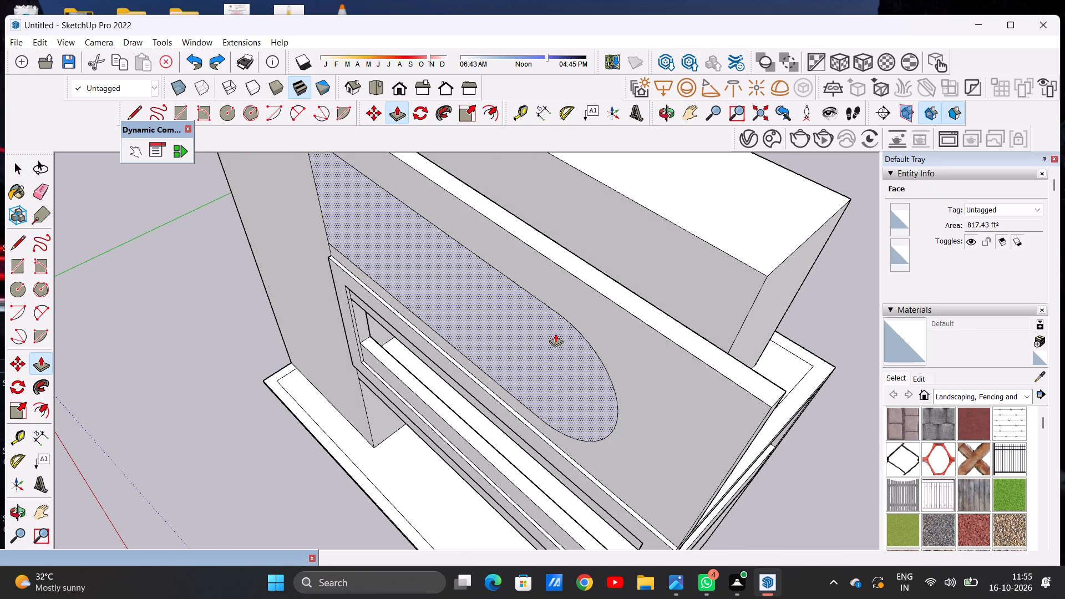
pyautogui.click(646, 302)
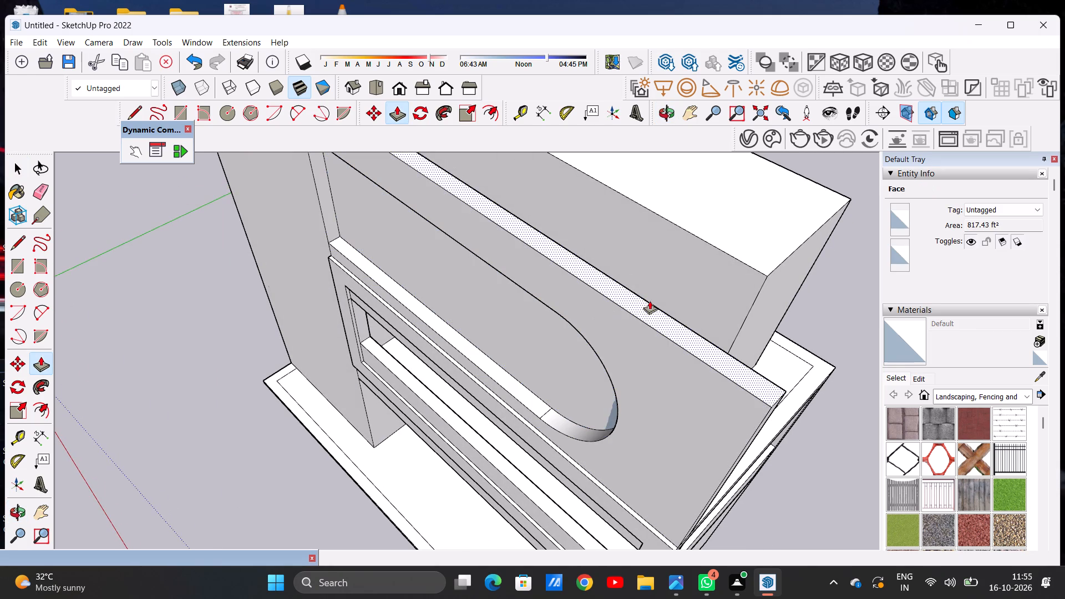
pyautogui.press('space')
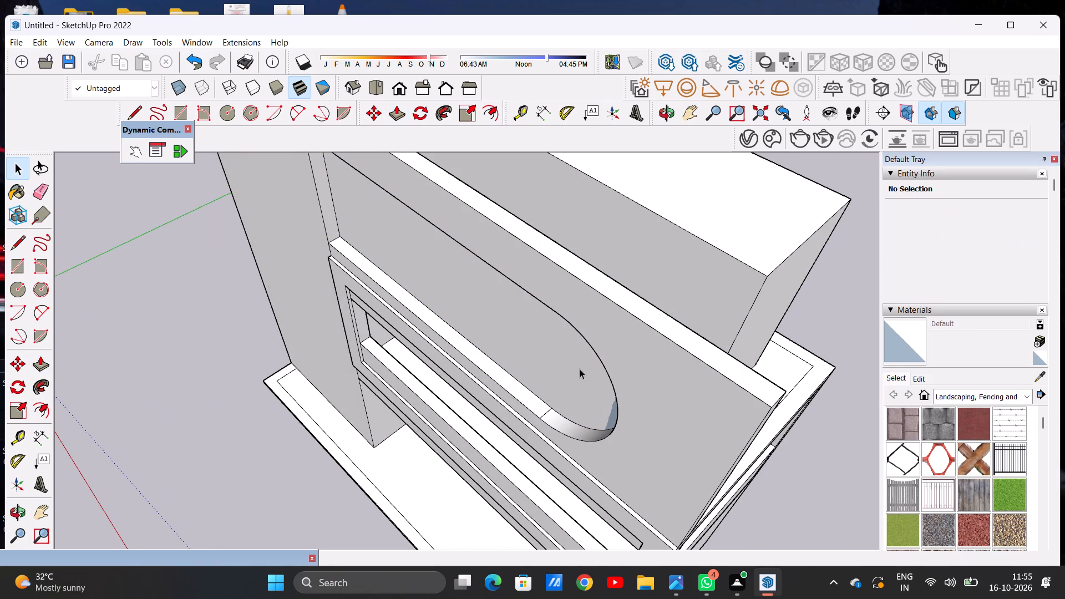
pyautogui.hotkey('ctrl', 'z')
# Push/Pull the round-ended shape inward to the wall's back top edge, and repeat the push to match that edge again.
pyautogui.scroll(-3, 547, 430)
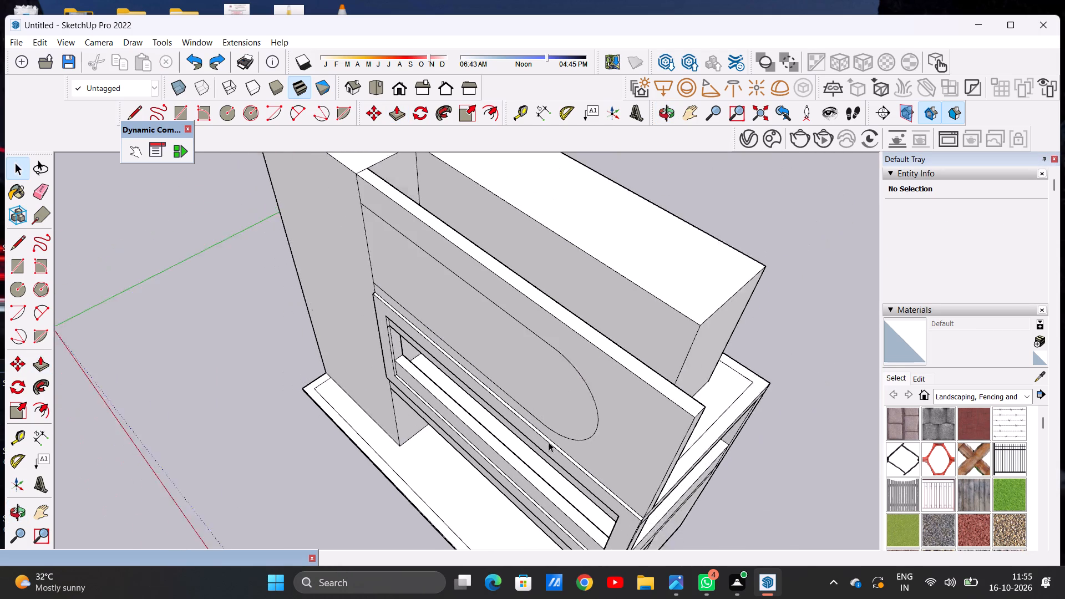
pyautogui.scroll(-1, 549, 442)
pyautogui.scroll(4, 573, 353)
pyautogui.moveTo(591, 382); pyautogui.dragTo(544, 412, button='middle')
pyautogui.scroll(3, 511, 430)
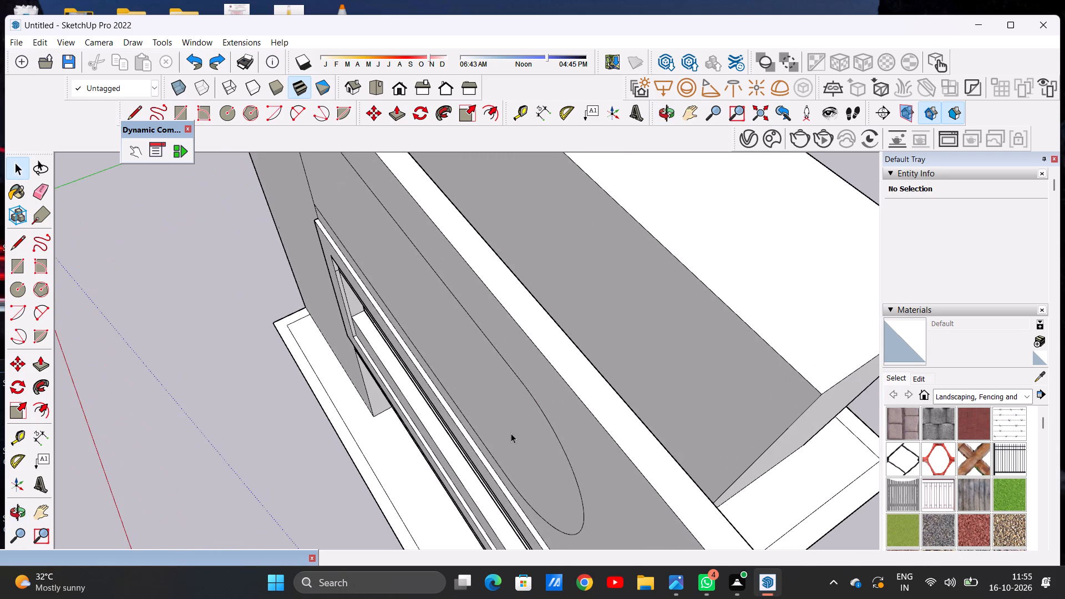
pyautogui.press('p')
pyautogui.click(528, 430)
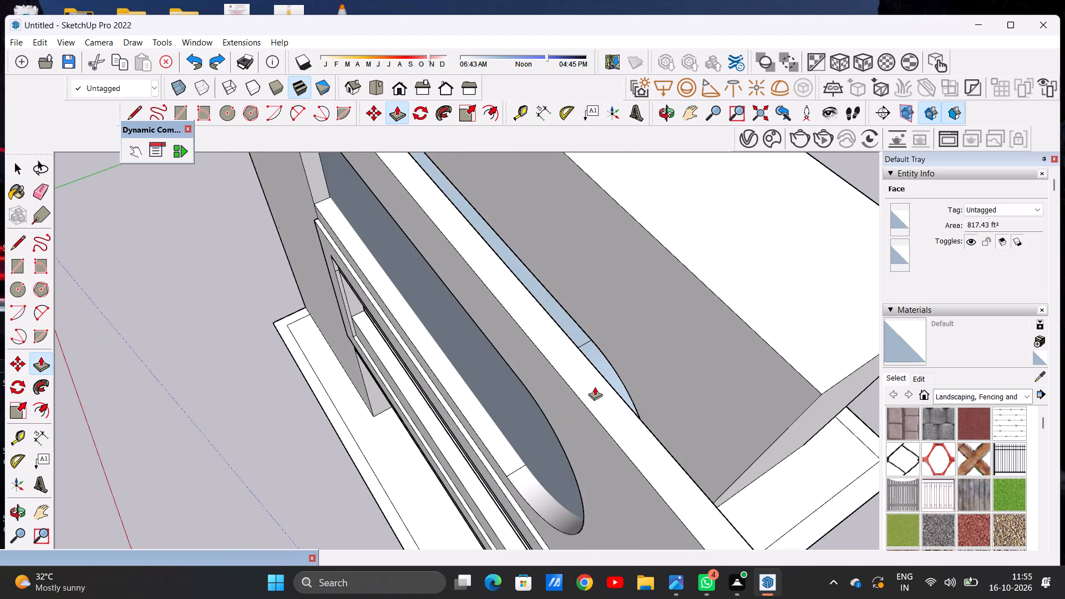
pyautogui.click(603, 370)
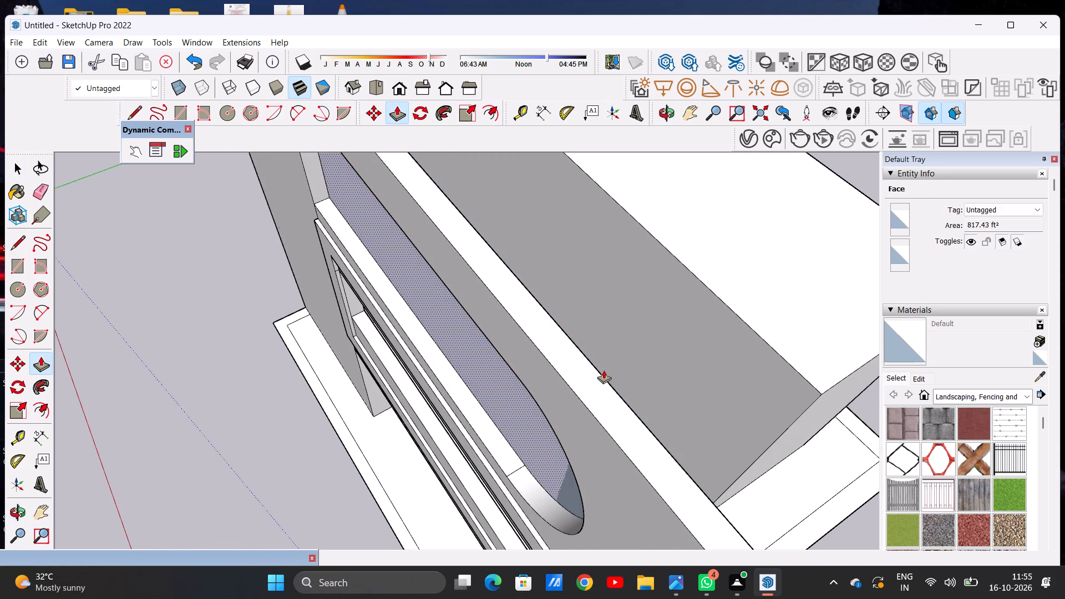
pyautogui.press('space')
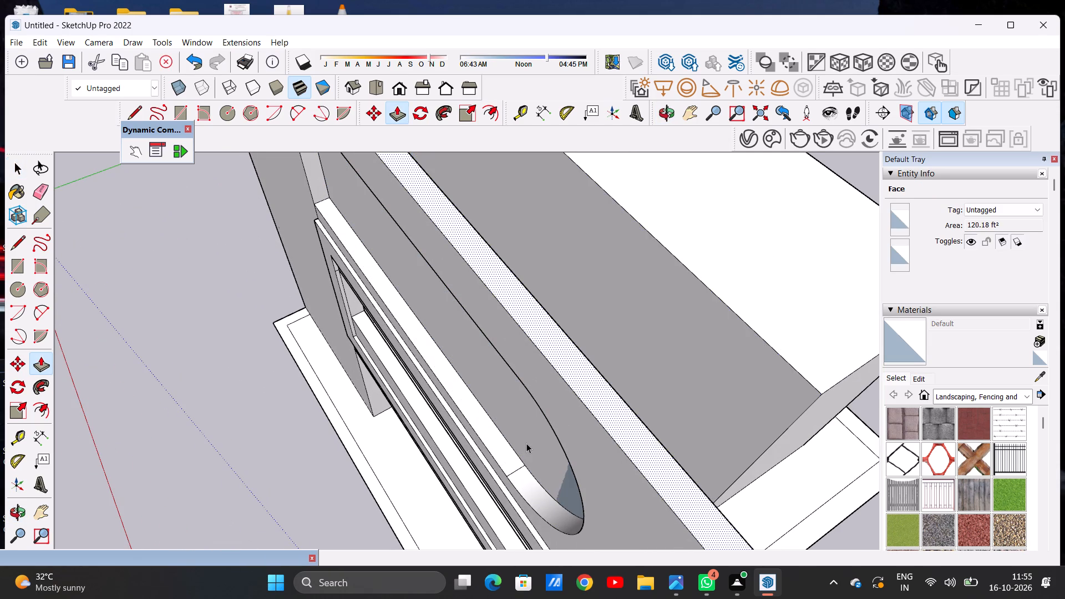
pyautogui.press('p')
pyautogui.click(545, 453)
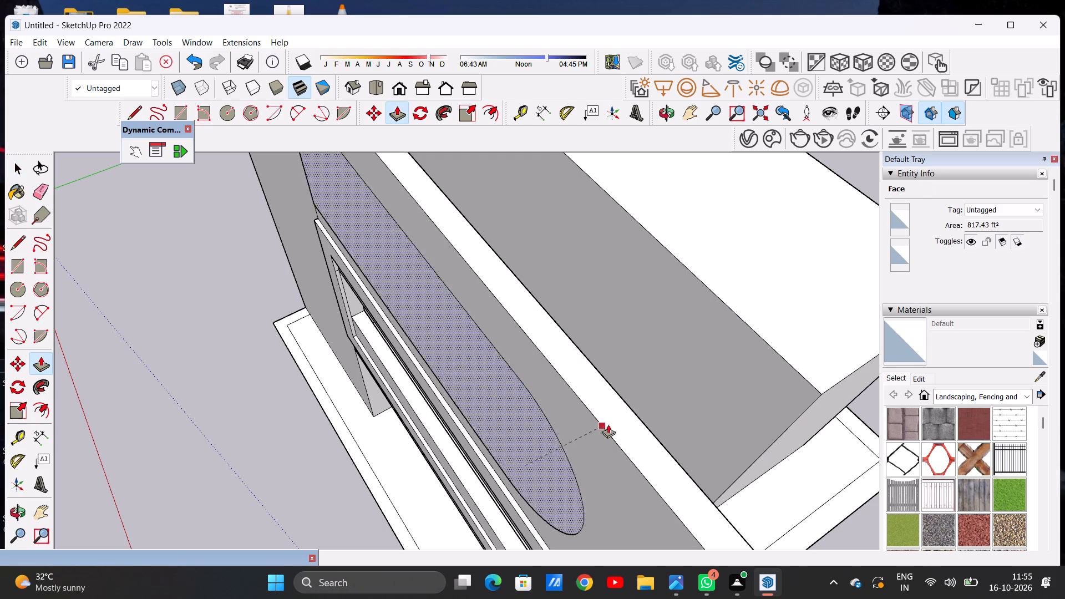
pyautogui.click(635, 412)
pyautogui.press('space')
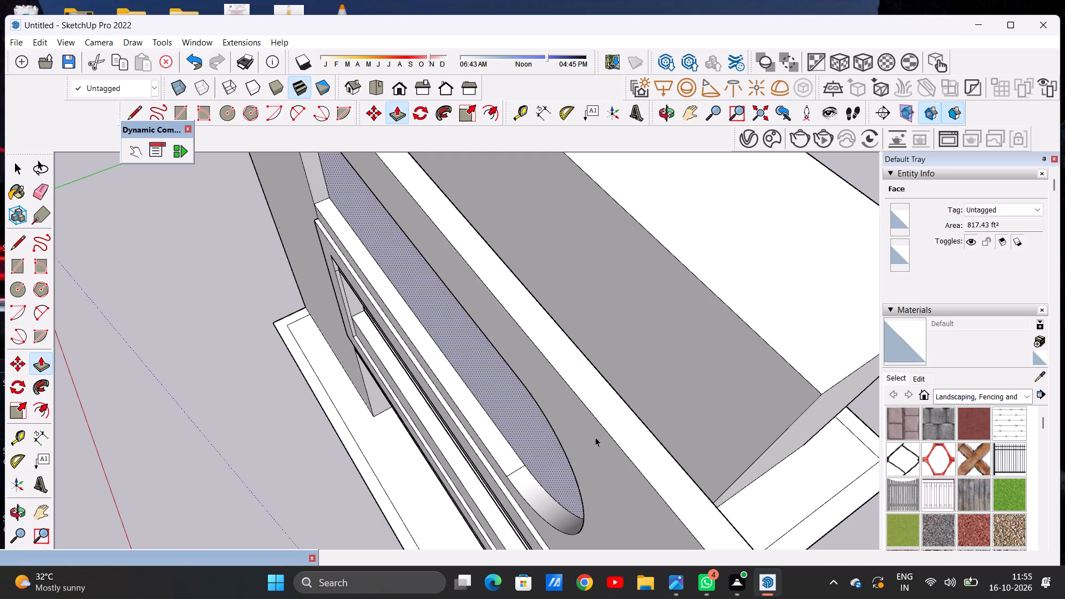
# Examine the rear and front of the upper front wall around the pushed round-ended shape.
pyautogui.moveTo(658, 455); pyautogui.dragTo(425, 344, button='middle')
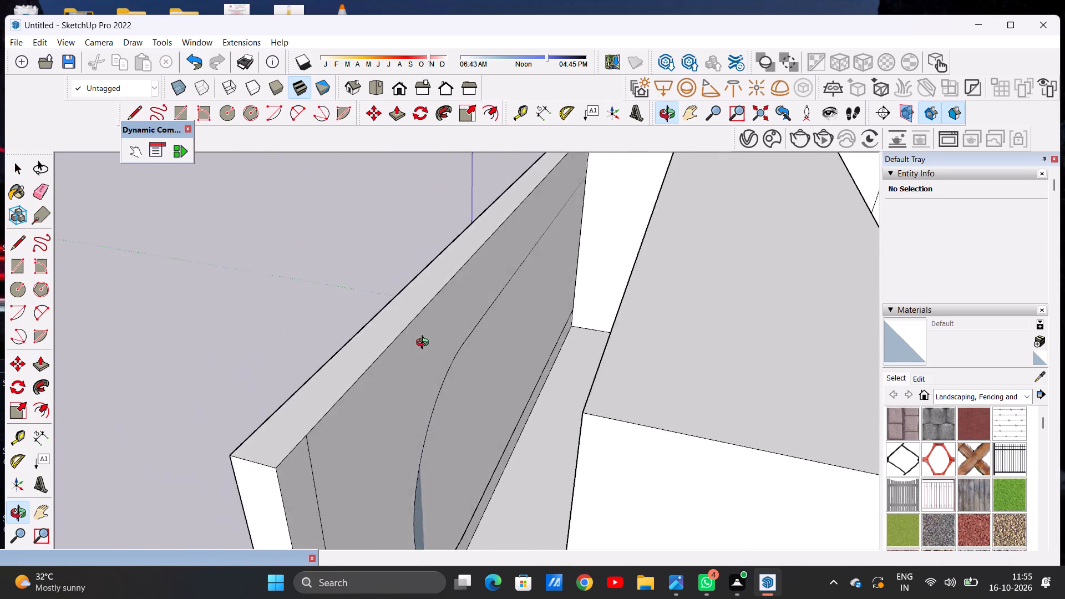
pyautogui.moveTo(425, 344); pyautogui.dragTo(412, 356, button='middle')
pyautogui.scroll(-5, 454, 327)
pyautogui.scroll(7, 425, 494)
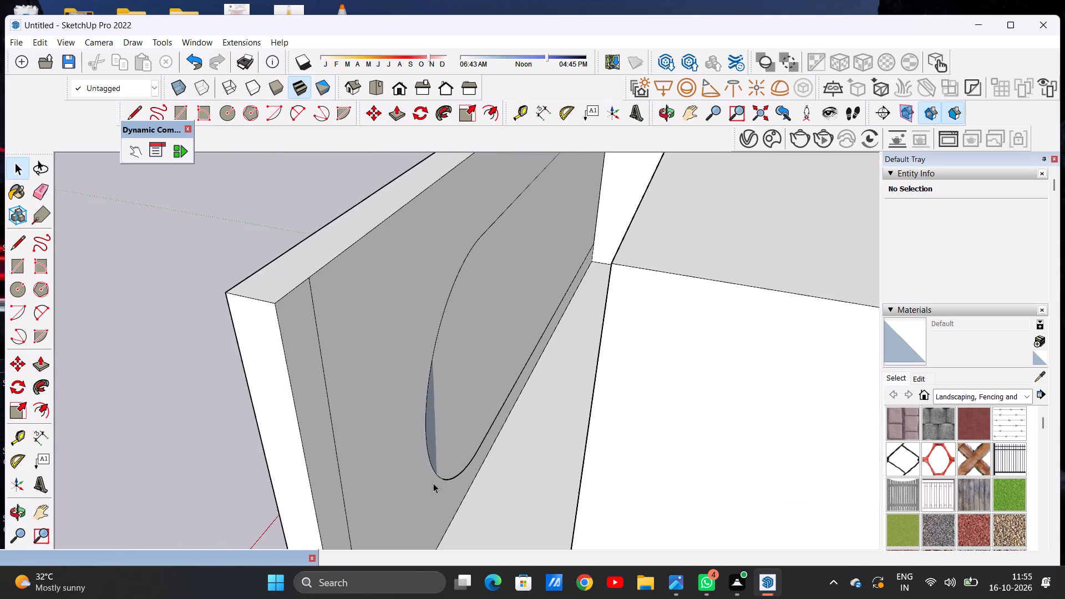
pyautogui.scroll(12, 433, 483)
pyautogui.moveTo(466, 469); pyautogui.dragTo(460, 489, button='middle')
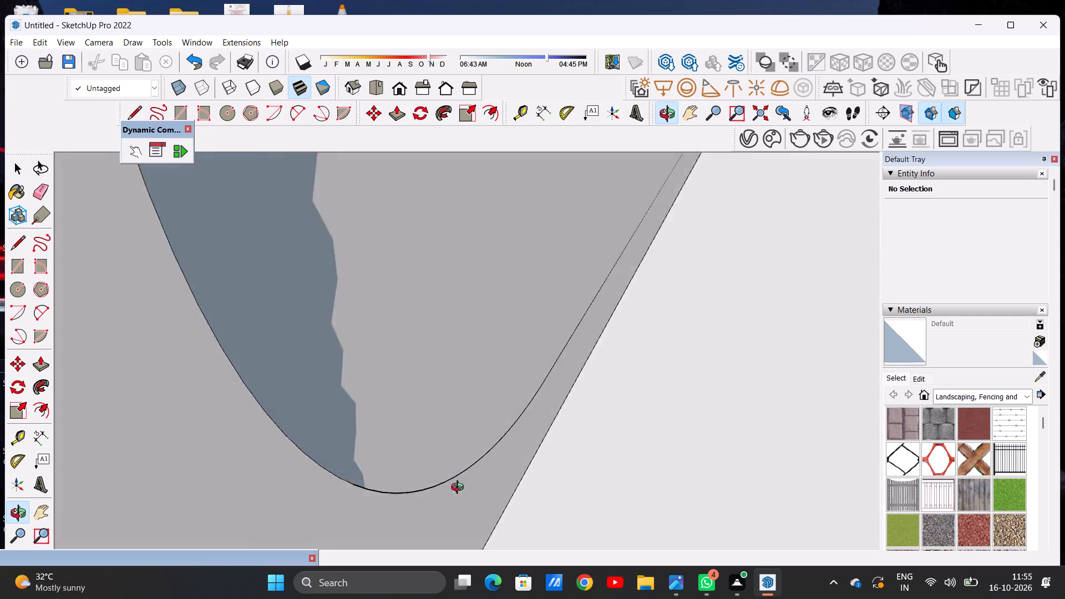
pyautogui.moveTo(460, 489); pyautogui.dragTo(478, 485, button='middle')
pyautogui.scroll(-20, 530, 462)
pyautogui.scroll(-4, 530, 462)
pyautogui.moveTo(421, 465); pyautogui.dragTo(470, 465, button='middle')
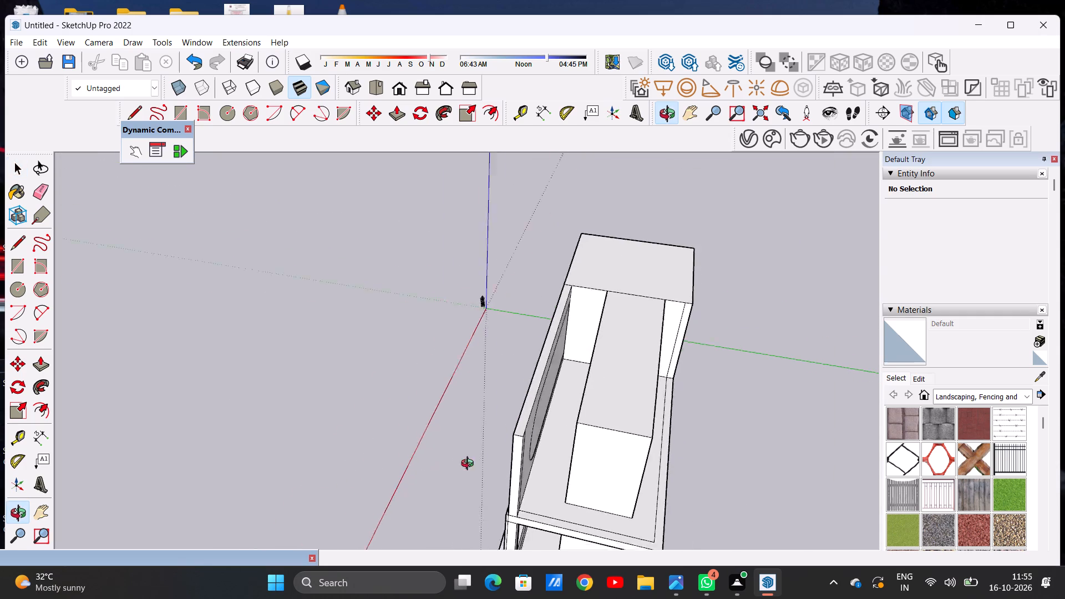
pyautogui.moveTo(470, 465); pyautogui.dragTo(684, 442, button='middle')
pyautogui.scroll(7, 563, 358)
pyautogui.moveTo(550, 373); pyautogui.dragTo(617, 454, button='middle')
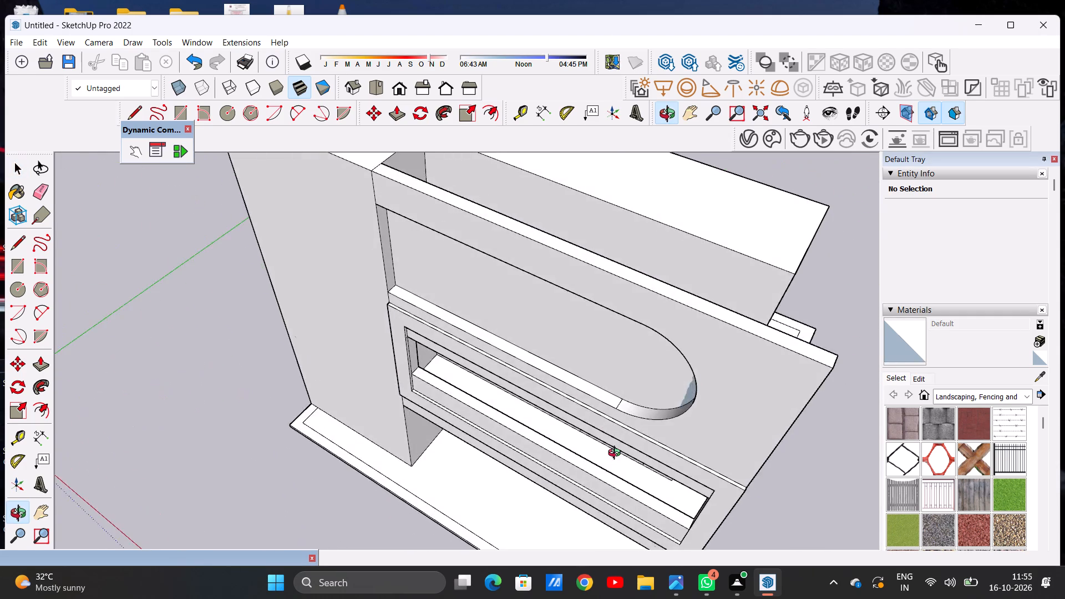
pyautogui.moveTo(617, 454); pyautogui.dragTo(754, 358, button='middle')
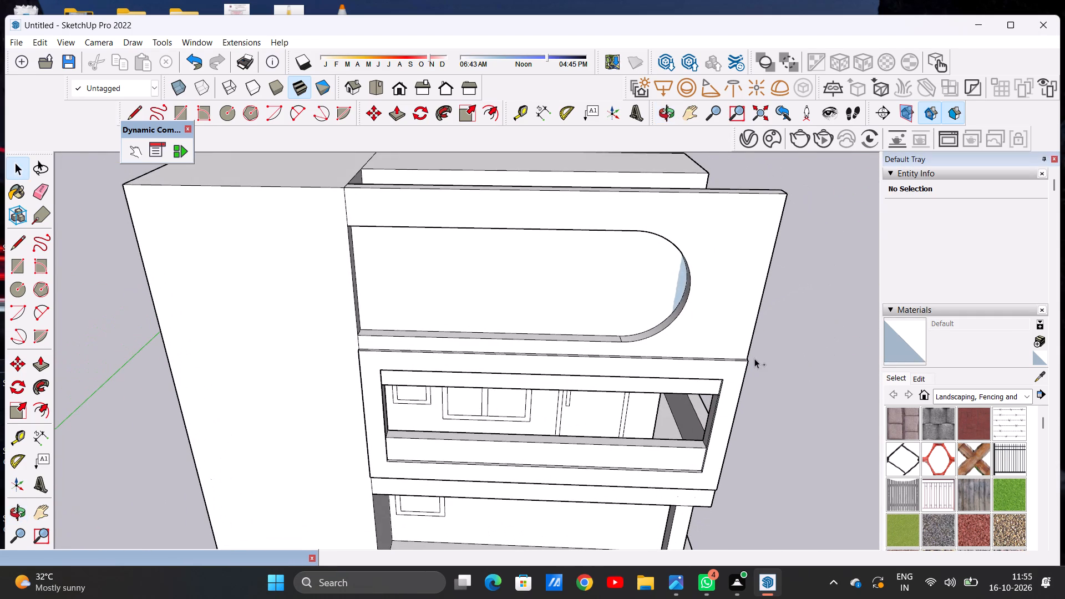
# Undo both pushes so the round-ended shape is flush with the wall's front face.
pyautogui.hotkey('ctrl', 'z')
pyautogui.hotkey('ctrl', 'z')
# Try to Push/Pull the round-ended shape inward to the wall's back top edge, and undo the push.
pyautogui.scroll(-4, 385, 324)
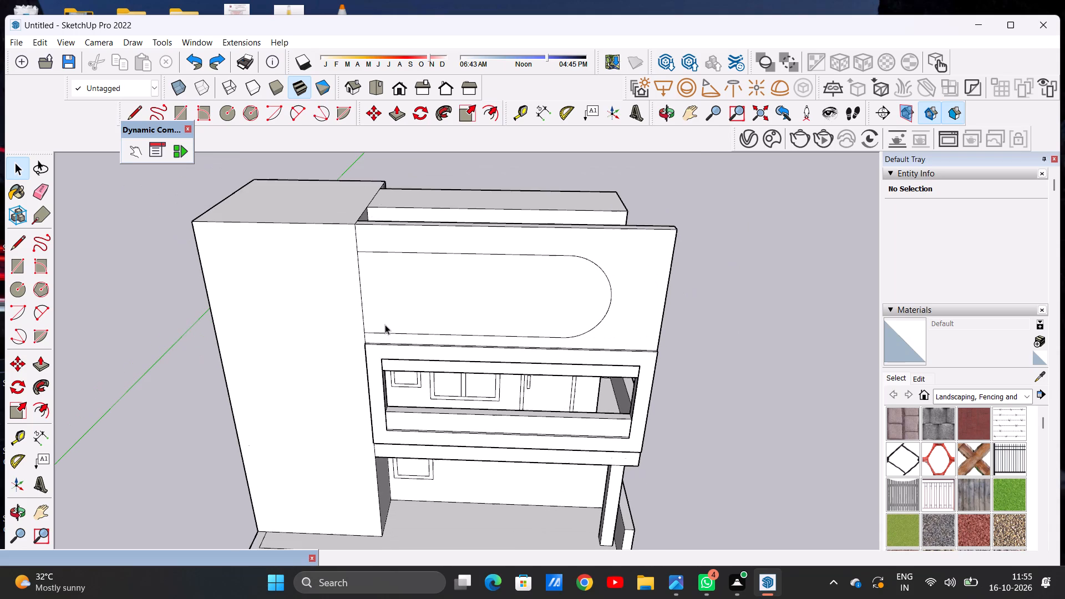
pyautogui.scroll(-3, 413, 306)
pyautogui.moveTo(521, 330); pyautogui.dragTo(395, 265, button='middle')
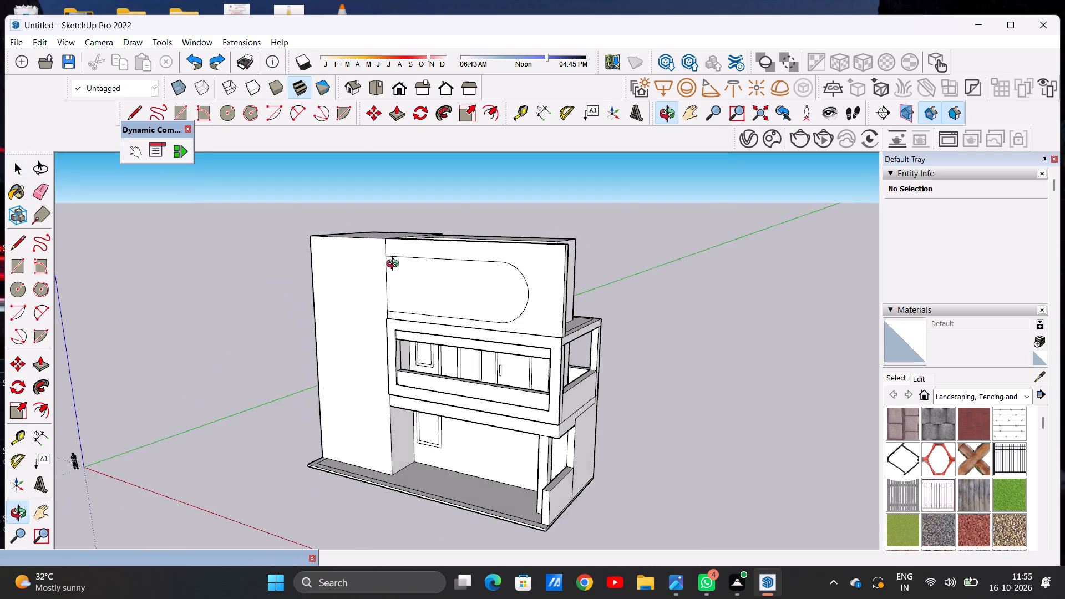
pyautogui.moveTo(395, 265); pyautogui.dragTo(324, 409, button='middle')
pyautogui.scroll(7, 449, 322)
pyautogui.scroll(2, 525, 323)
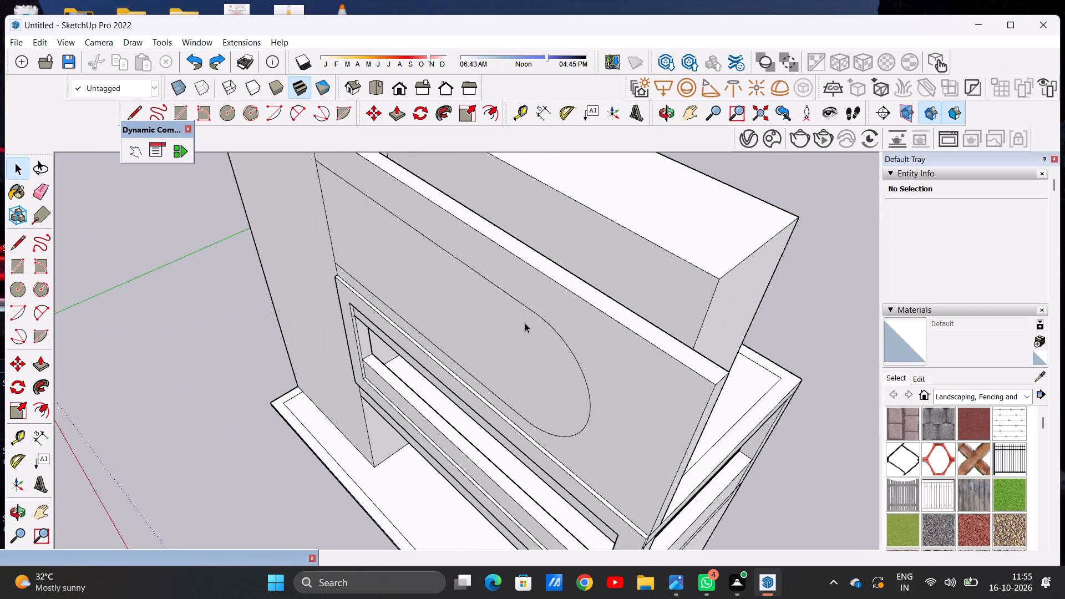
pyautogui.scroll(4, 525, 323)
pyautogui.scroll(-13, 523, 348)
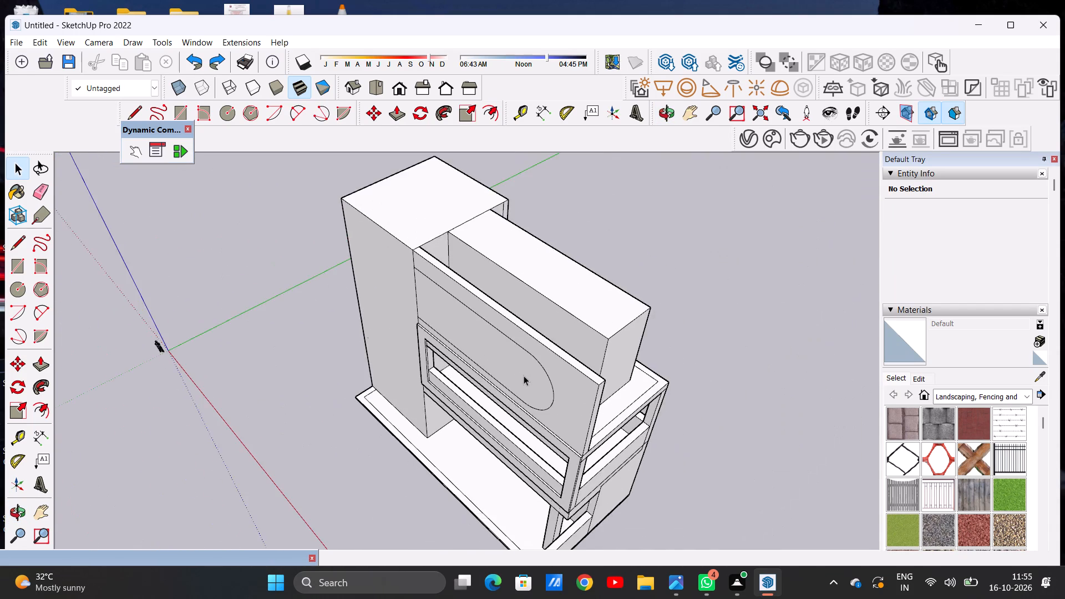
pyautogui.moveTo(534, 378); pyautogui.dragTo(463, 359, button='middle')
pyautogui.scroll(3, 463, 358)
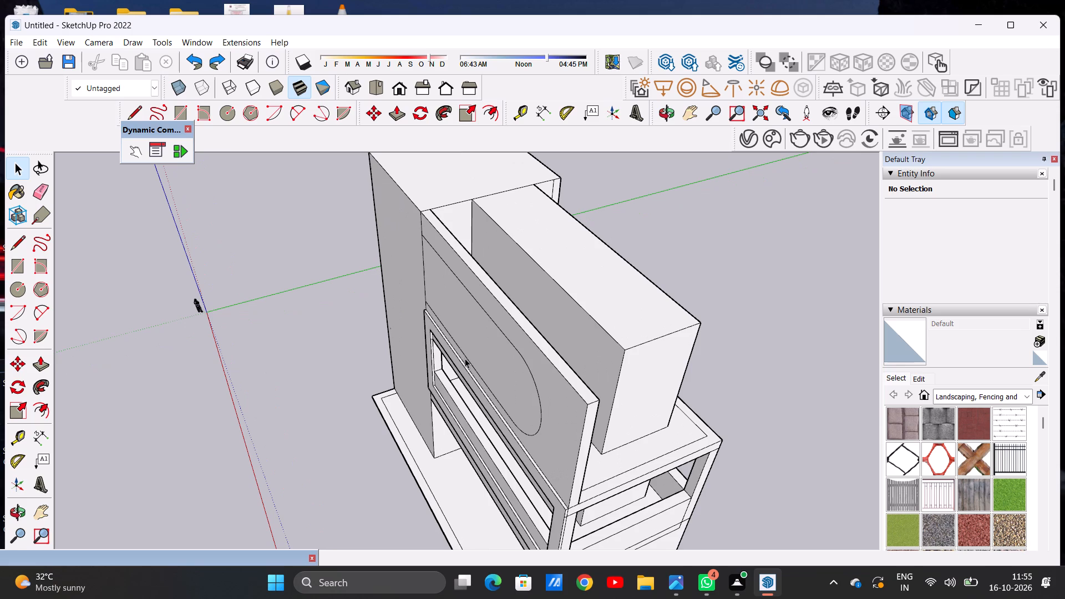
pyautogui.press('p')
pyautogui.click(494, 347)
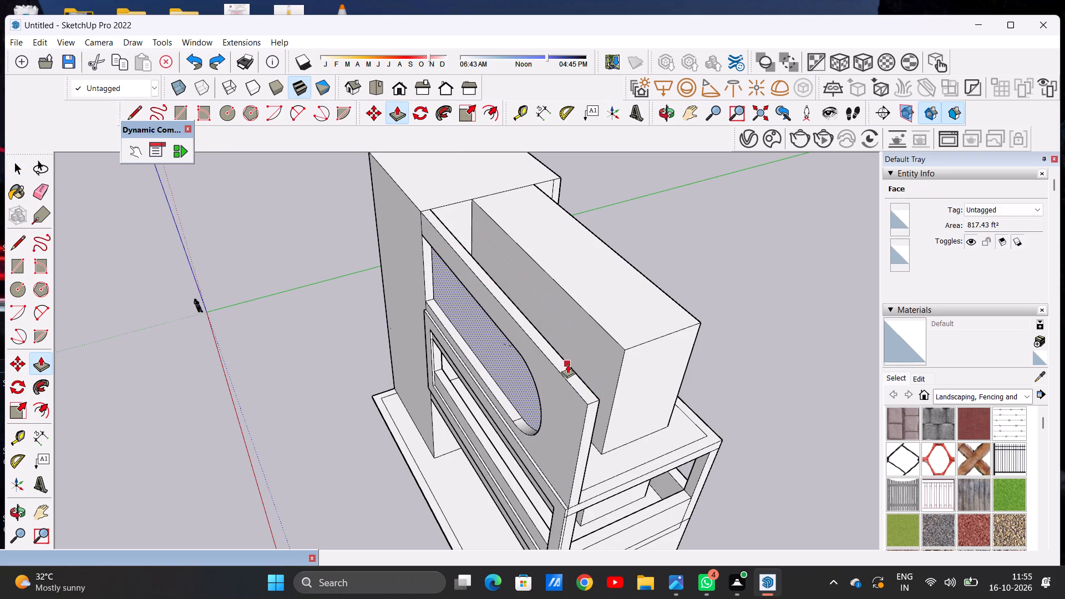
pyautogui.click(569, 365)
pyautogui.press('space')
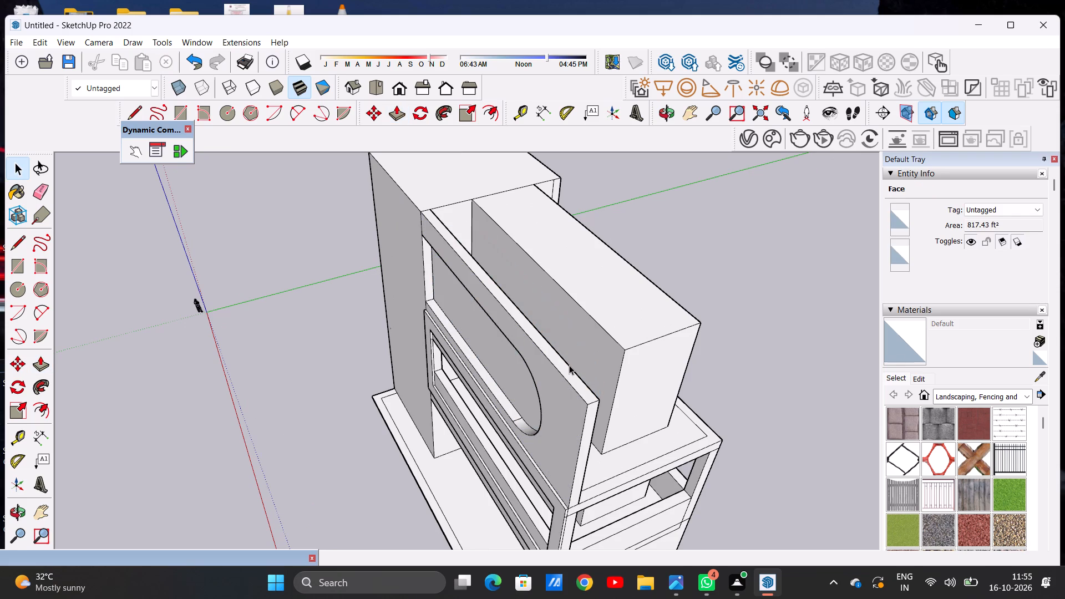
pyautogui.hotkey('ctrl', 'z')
# Push/Pull the round-ended shape inward to the depth of the upper front wall's back top corner.
pyautogui.press('p')
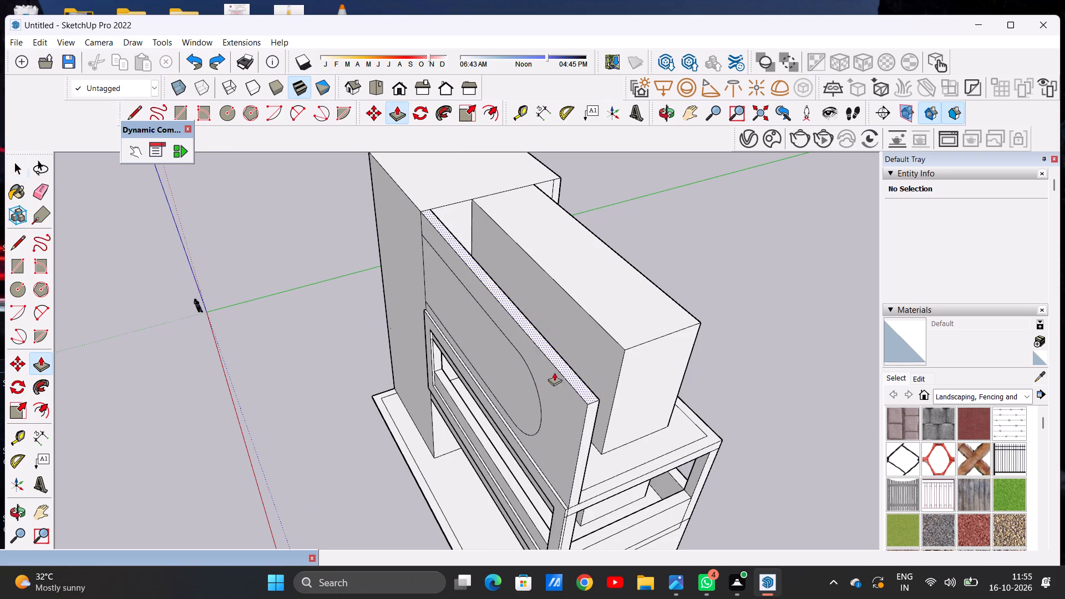
pyautogui.click(525, 394)
pyautogui.click(597, 397)
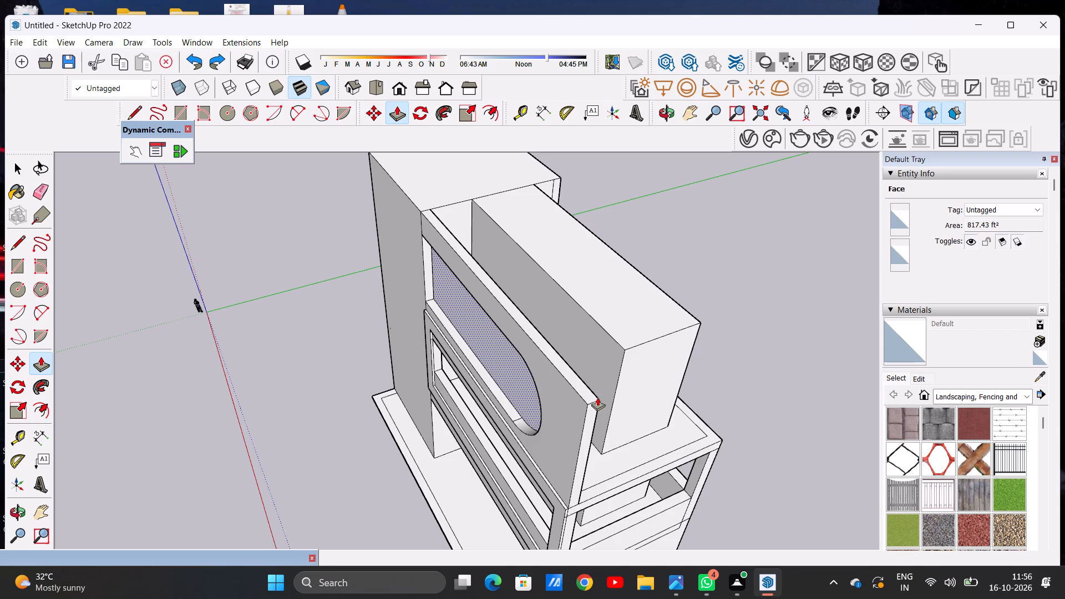
pyautogui.press('space')
pyautogui.scroll(-2, 571, 418)
pyautogui.scroll(1, 571, 418)
pyautogui.scroll(-2, 571, 418)
pyautogui.moveTo(548, 417); pyautogui.dragTo(733, 301, button='middle')
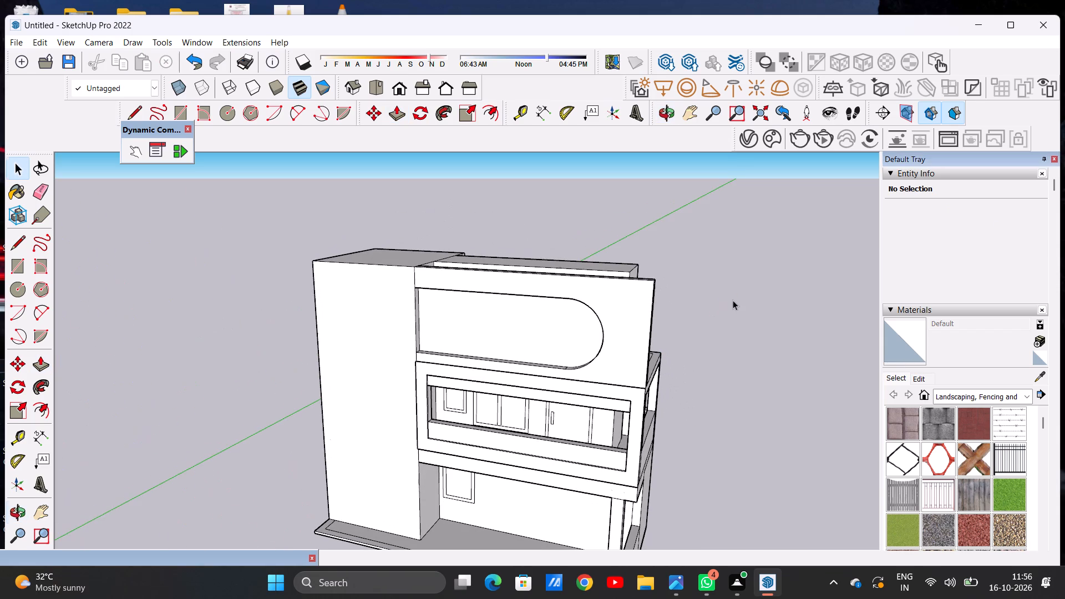
# Delete the two overlapping round-ended faces at the back of the recess to open it through the upper front wall.
pyautogui.click(517, 319)
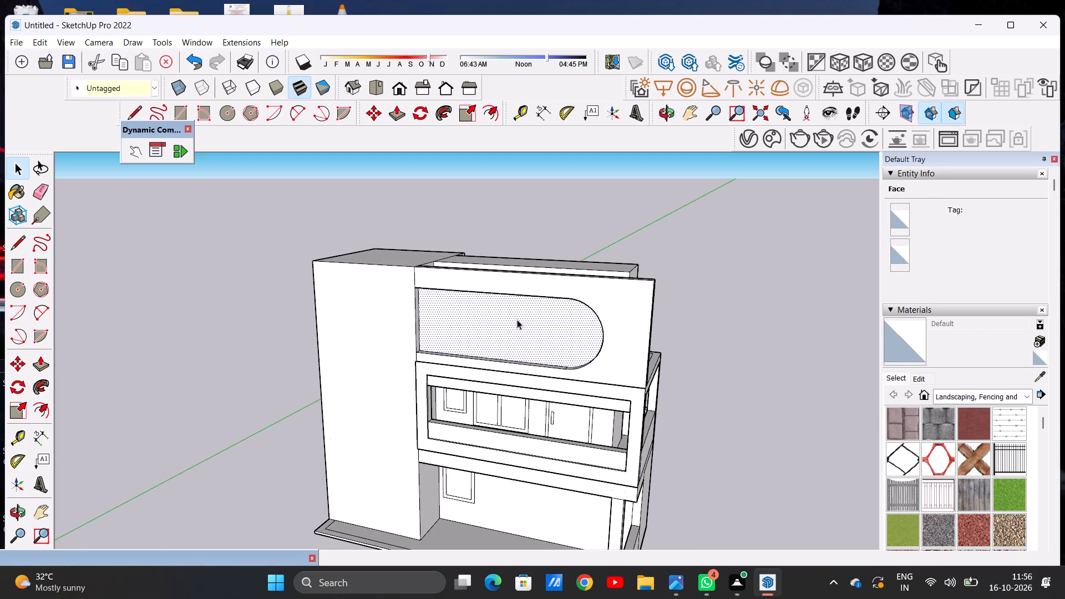
pyautogui.press('Delete')
pyautogui.click(525, 326)
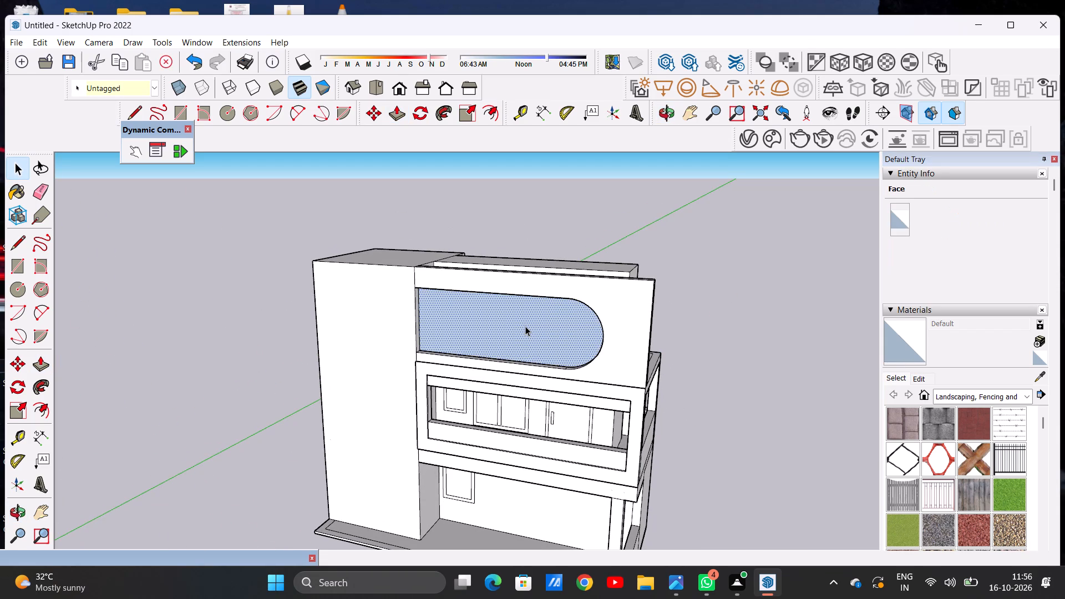
pyautogui.press('Delete')
pyautogui.scroll(6, 449, 335)
pyautogui.moveTo(452, 326); pyautogui.dragTo(415, 332, button='middle')
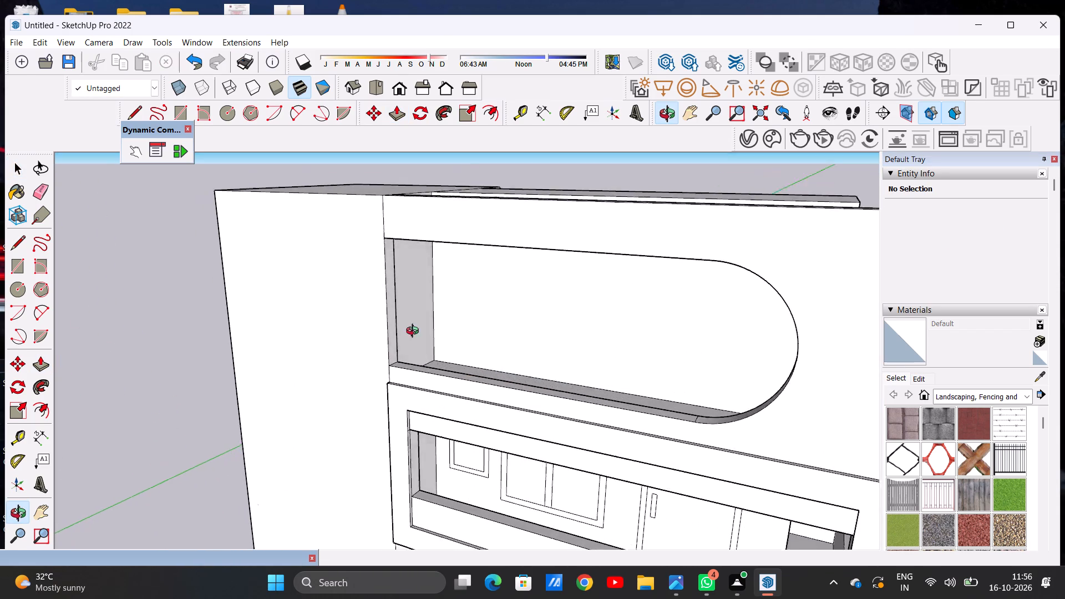
pyautogui.moveTo(415, 332); pyautogui.dragTo(744, 440, button='middle')
pyautogui.scroll(-3, 490, 331)
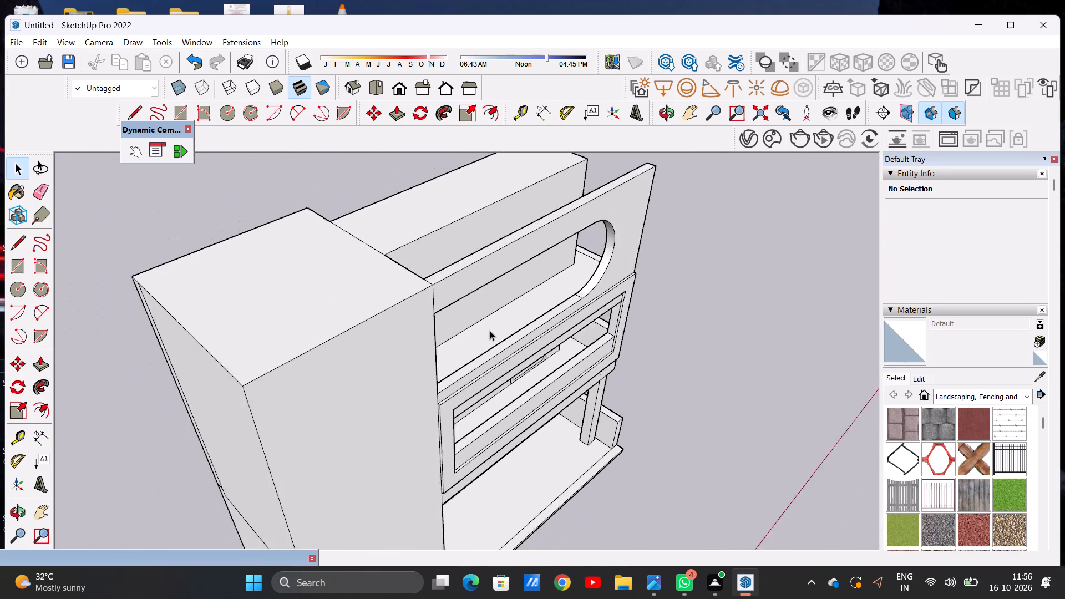
# Examine the round-ended opening in the upper front wall from behind, checking its inner edges and the wall thickness.
pyautogui.scroll(-2, 490, 331)
pyautogui.moveTo(291, 274); pyautogui.dragTo(186, 292, button='middle')
pyautogui.moveTo(633, 325); pyautogui.dragTo(154, 328, button='middle')
pyautogui.moveTo(435, 358); pyautogui.dragTo(454, 367, button='middle')
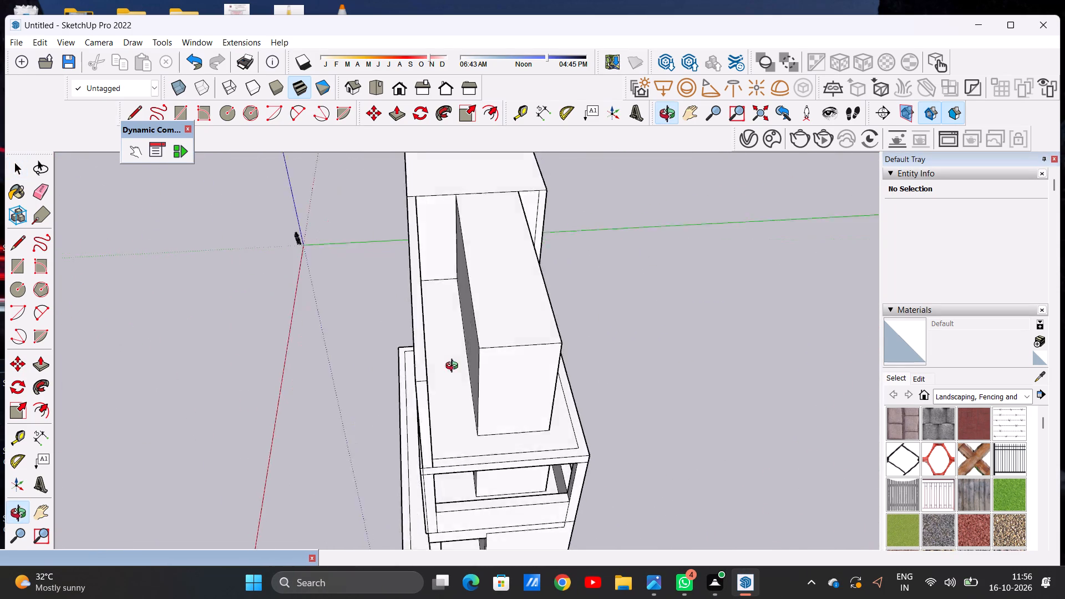
pyautogui.moveTo(454, 367); pyautogui.dragTo(265, 329, button='middle')
pyautogui.scroll(7, 341, 322)
pyautogui.moveTo(341, 321); pyautogui.dragTo(376, 348, button='middle')
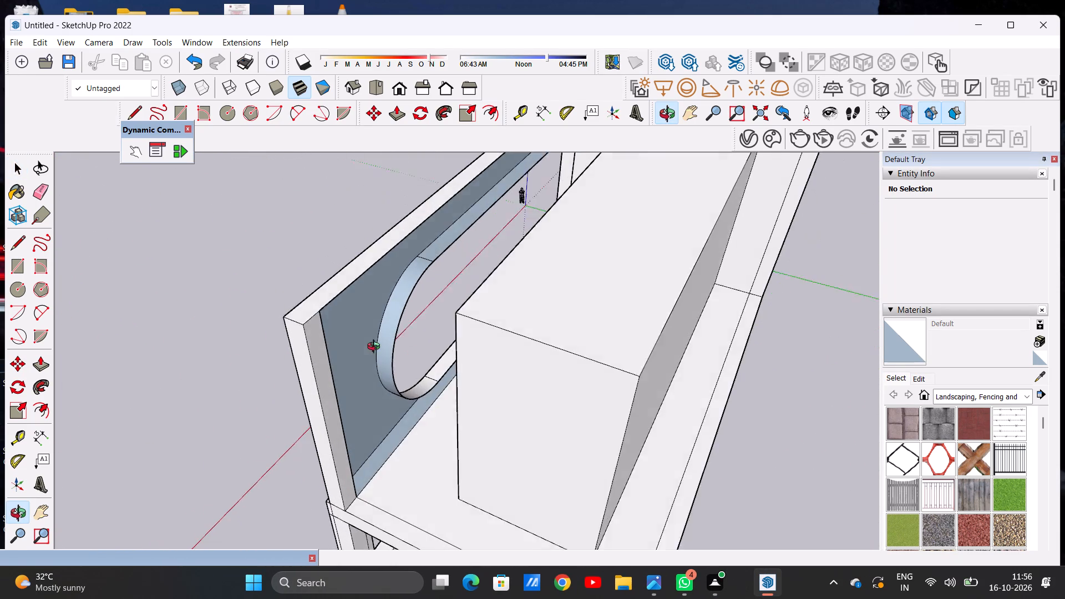
pyautogui.moveTo(376, 348); pyautogui.dragTo(408, 370, button='middle')
pyautogui.scroll(-4, 440, 377)
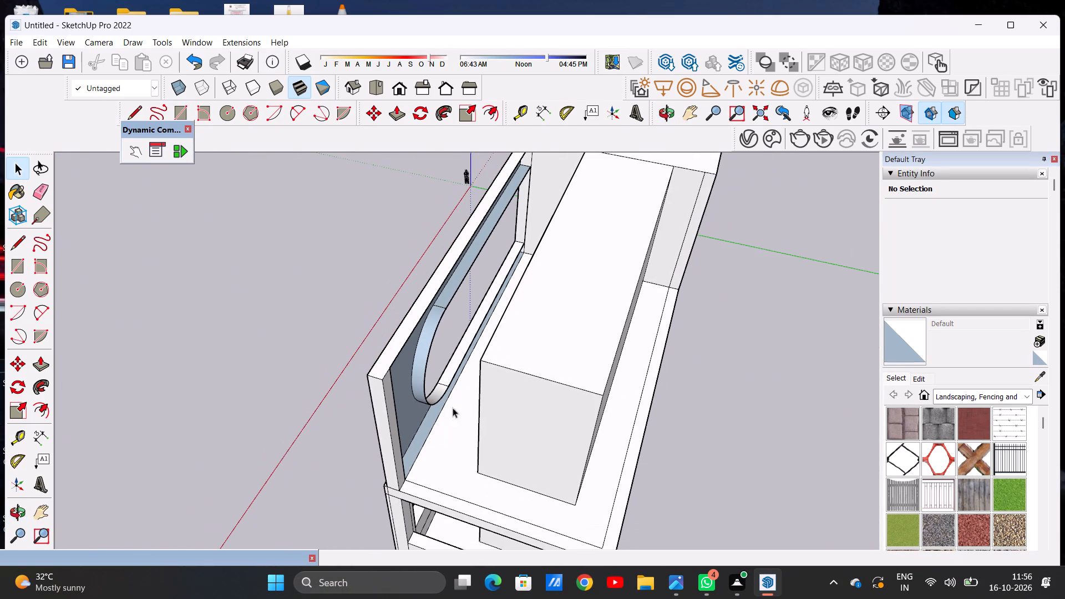
pyautogui.scroll(6, 450, 429)
# Undo the face deletions and the inward push so the round-ended shape is flush with the upper front wall.
pyautogui.hotkey('ctrl', 'z')
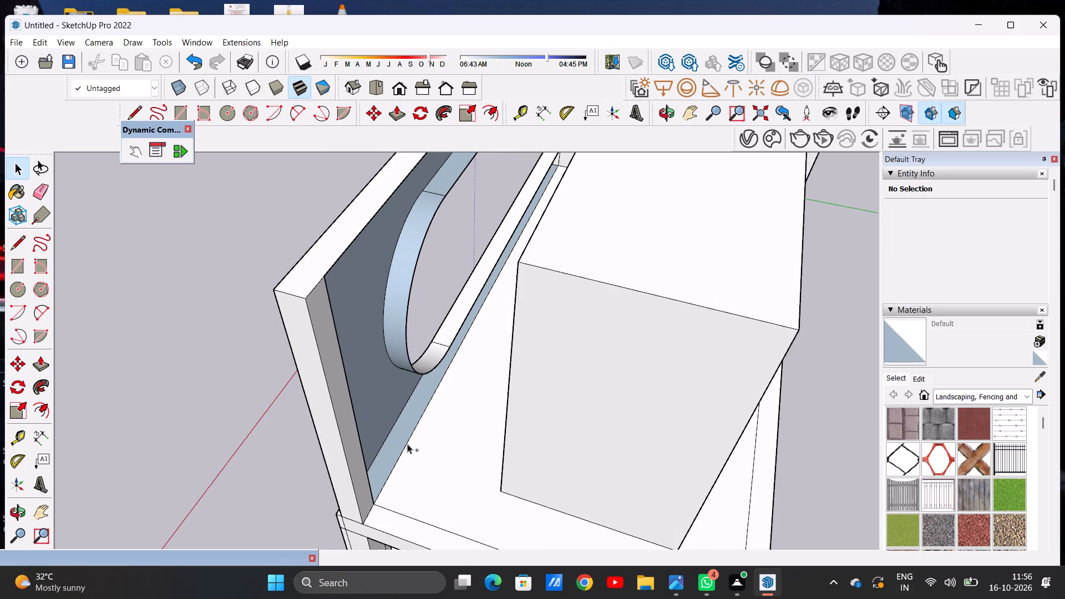
pyautogui.scroll(-8, 376, 363)
pyautogui.moveTo(333, 361); pyautogui.dragTo(660, 284, button='middle')
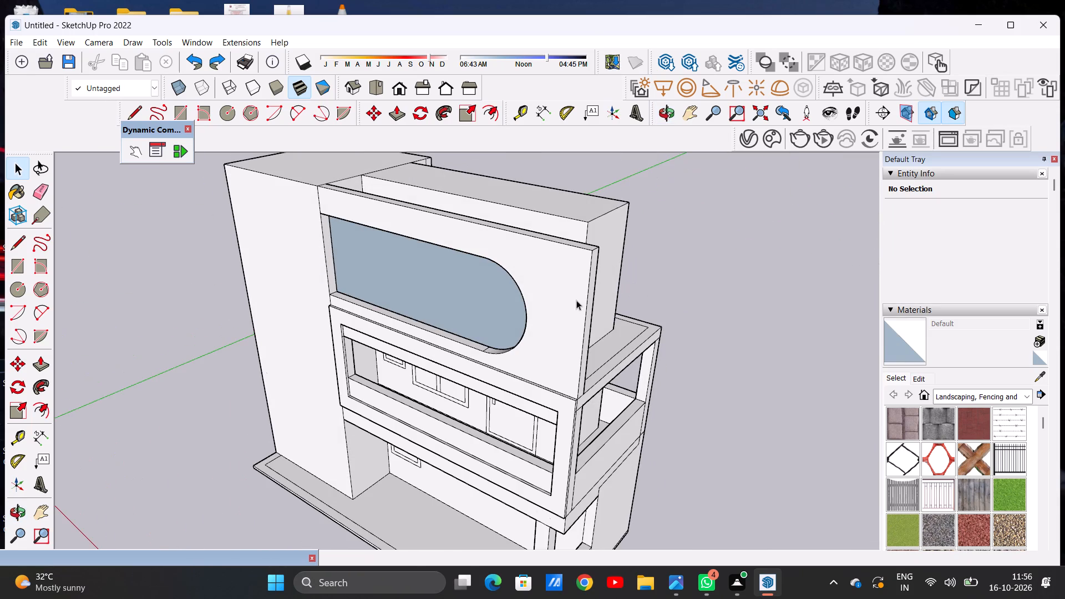
pyautogui.scroll(1, 537, 312)
pyautogui.moveTo(384, 326); pyautogui.dragTo(594, 296, button='middle')
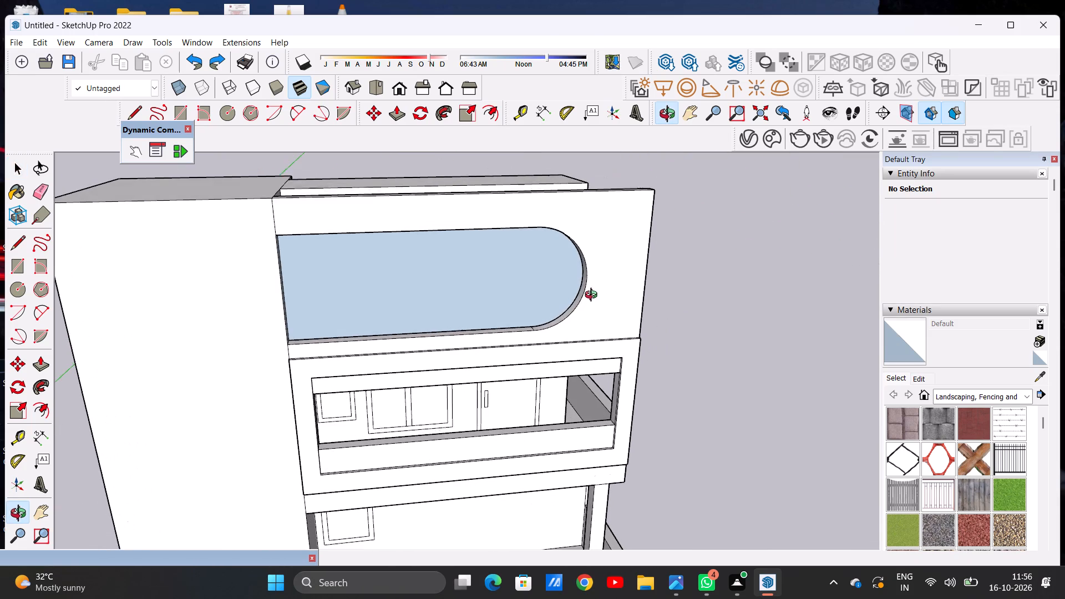
pyautogui.moveTo(594, 296); pyautogui.dragTo(589, 299, button='middle')
pyautogui.hotkey('ctrl', 'z')
pyautogui.hotkey('ctrl', 'z')
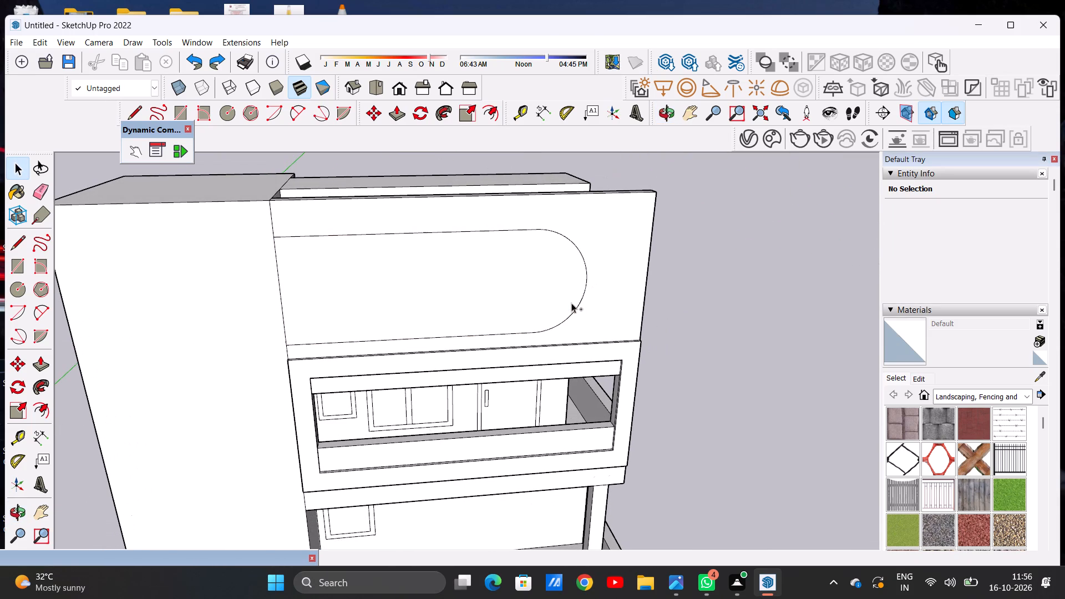
# Undo the round-ended outline on the upper front wall, including its dividing line, arc and rectangle, back to a plain face.
pyautogui.scroll(-2, 439, 298)
pyautogui.scroll(-1, 516, 256)
pyautogui.moveTo(508, 256); pyautogui.dragTo(506, 258, button='middle')
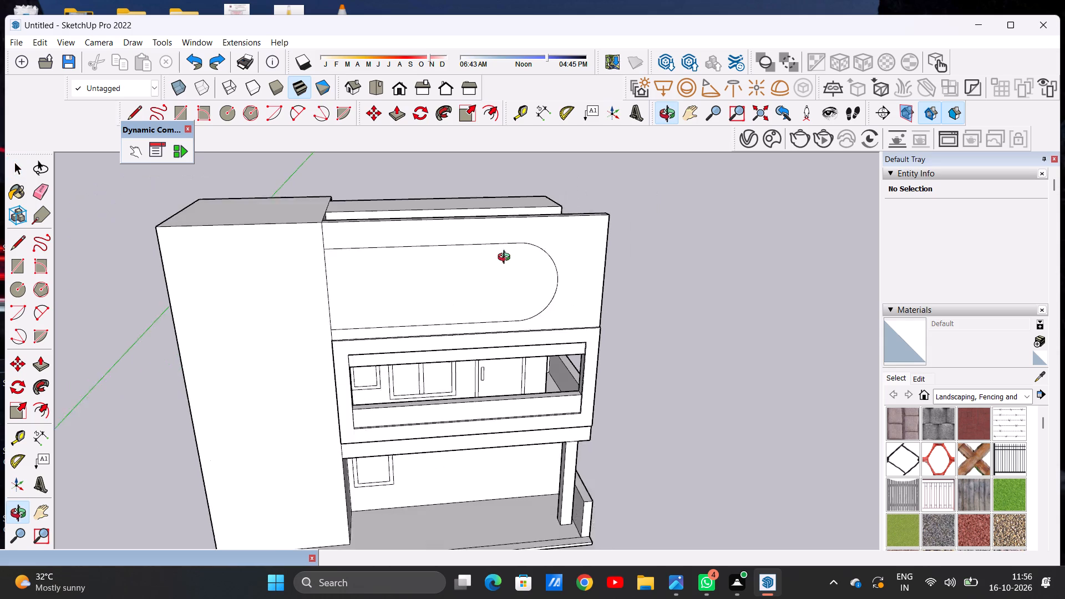
pyautogui.moveTo(506, 258); pyautogui.dragTo(346, 404, button='middle')
pyautogui.moveTo(362, 323); pyautogui.dragTo(492, 257, button='middle')
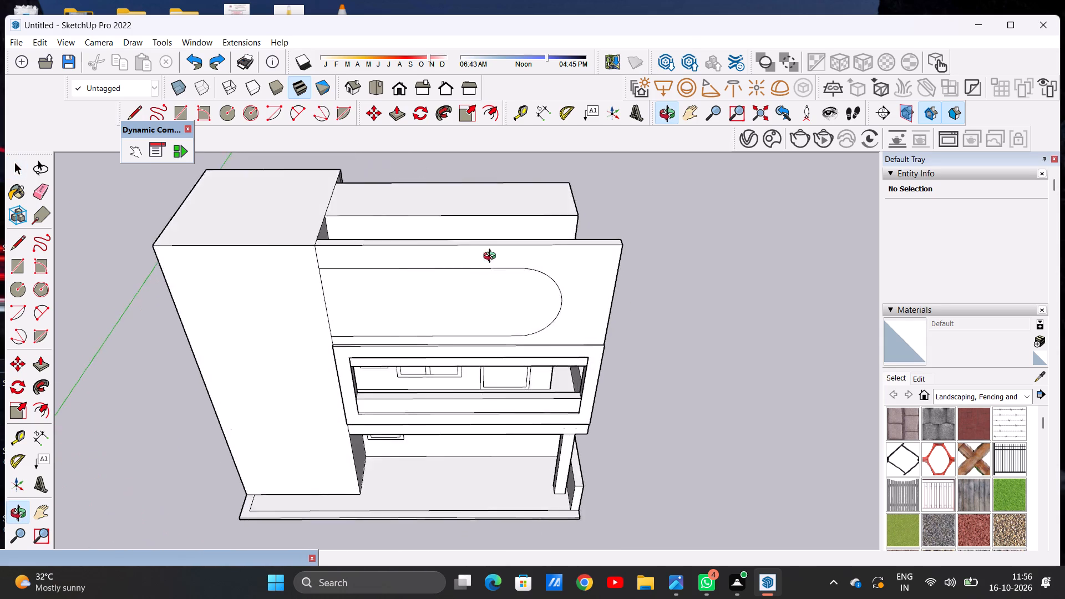
pyautogui.moveTo(492, 257); pyautogui.dragTo(519, 237, button='middle')
pyautogui.scroll(6, 466, 338)
pyautogui.moveTo(480, 341); pyautogui.dragTo(468, 262, button='middle')
pyautogui.moveTo(468, 262); pyautogui.dragTo(447, 291, button='middle')
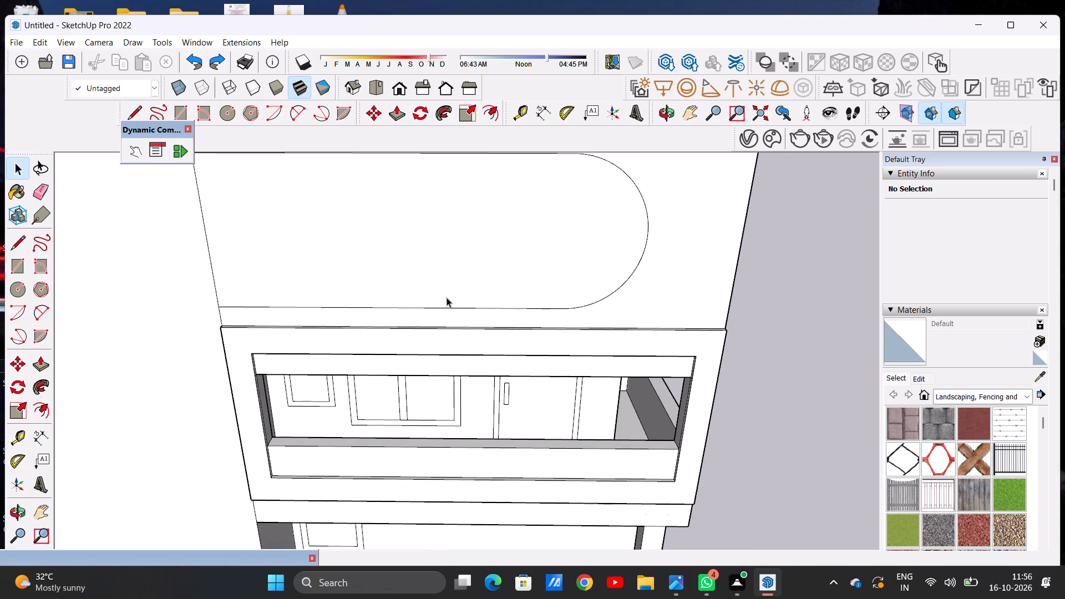
pyautogui.hotkey('ctrl', 'z')
pyautogui.scroll(-10, 552, 287)
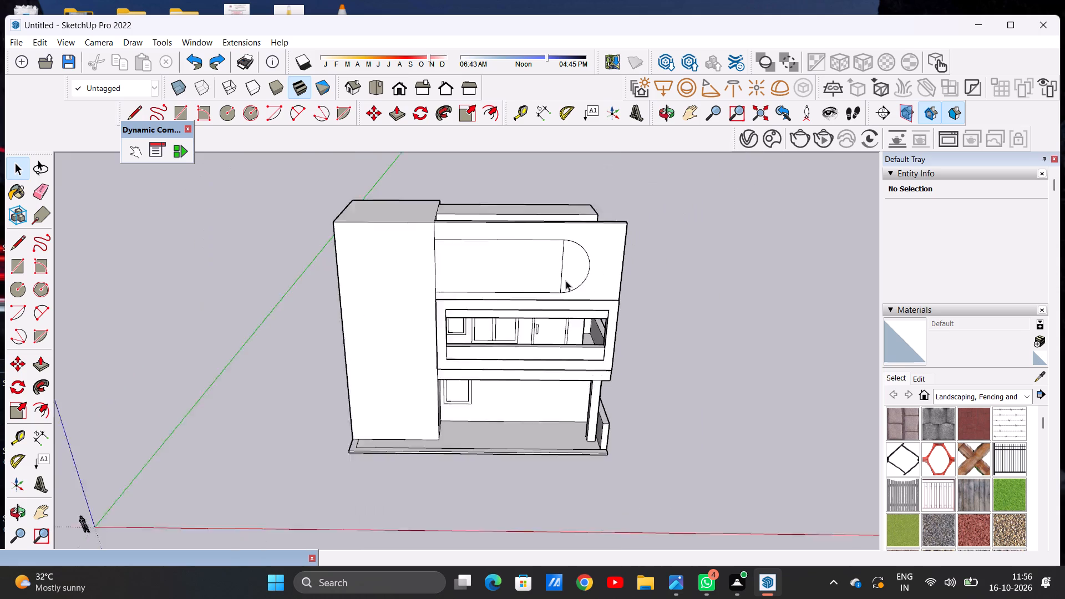
pyautogui.scroll(-2, 566, 281)
pyautogui.scroll(6, 581, 277)
pyautogui.hotkey('ctrl', 'z')
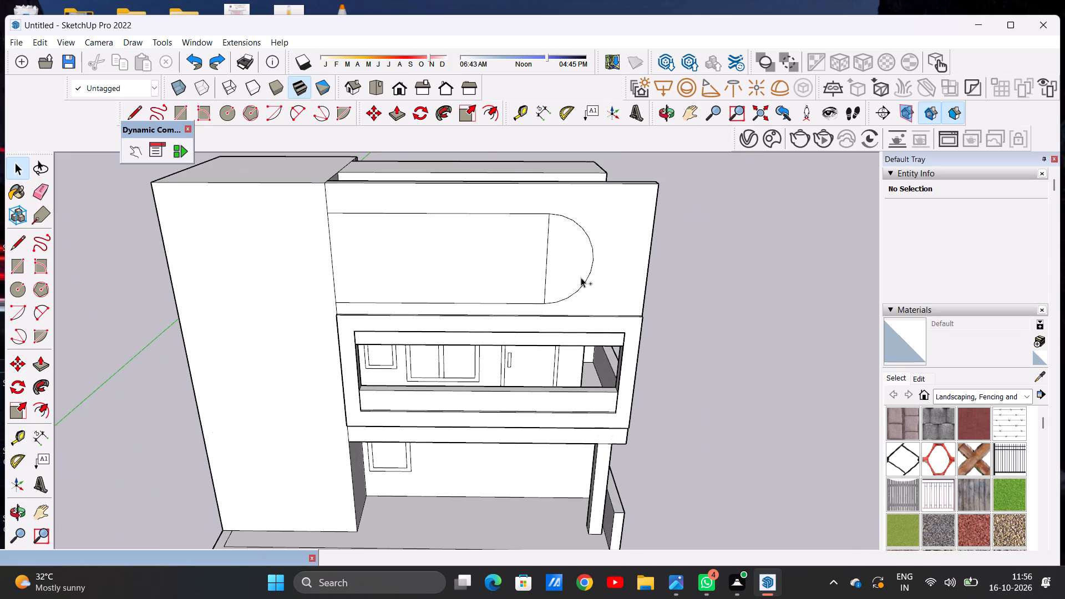
pyautogui.hotkey('ctrl', 'z')
pyautogui.hotkey('ctrl', 'z')
# Draw a rectangle on the upper front wall from its bottom corner beside the tower, stopping short of the top and far edges.
pyautogui.scroll(4, 438, 297)
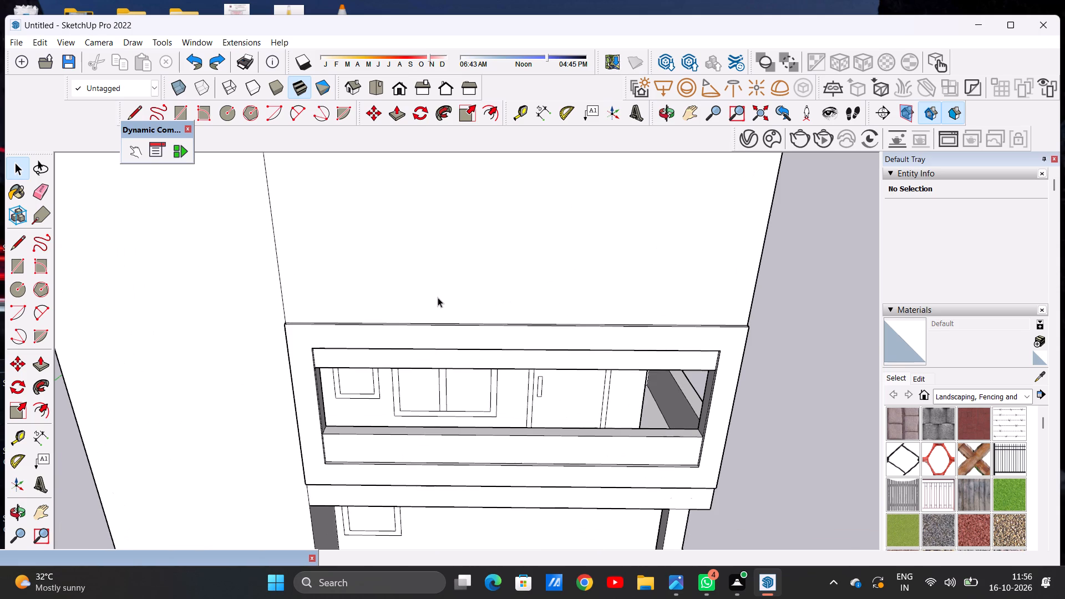
pyautogui.press('r')
pyautogui.scroll(4, 289, 321)
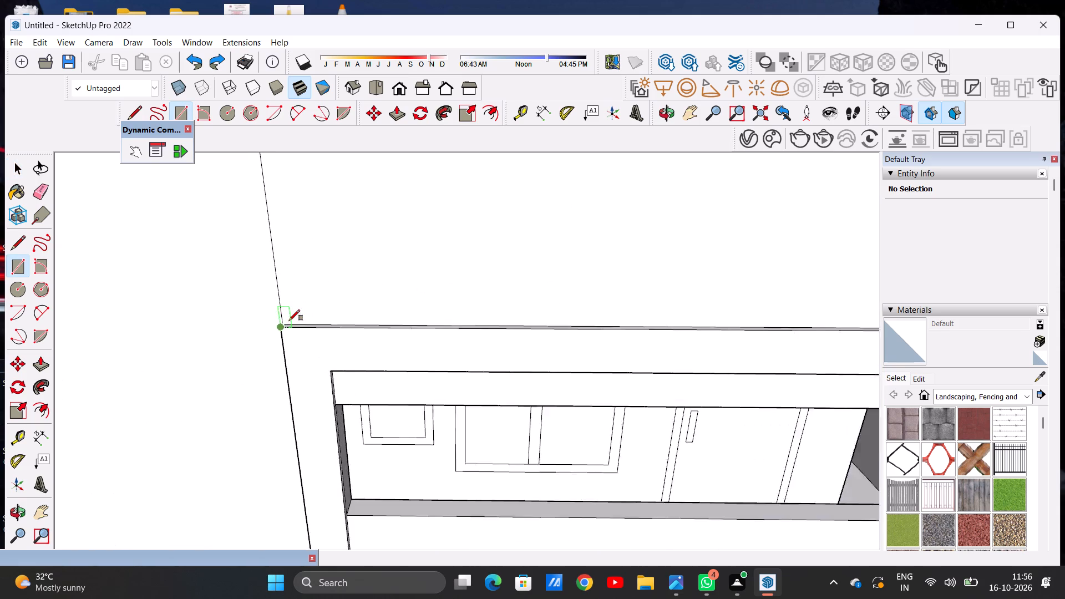
pyautogui.scroll(16, 289, 321)
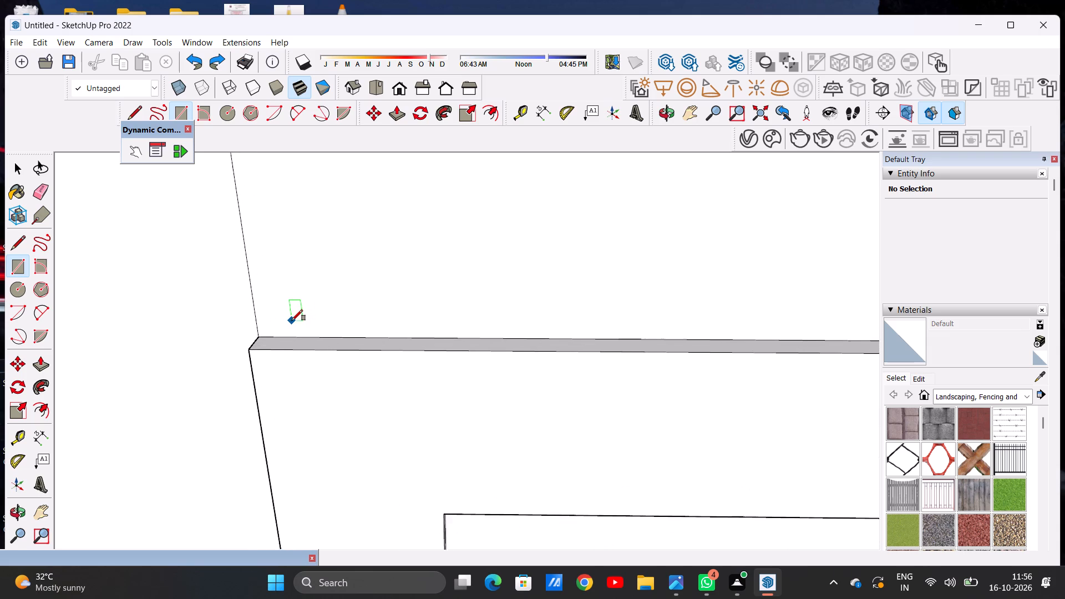
pyautogui.scroll(1, 292, 321)
pyautogui.click(256, 333)
pyautogui.scroll(-7, 256, 302)
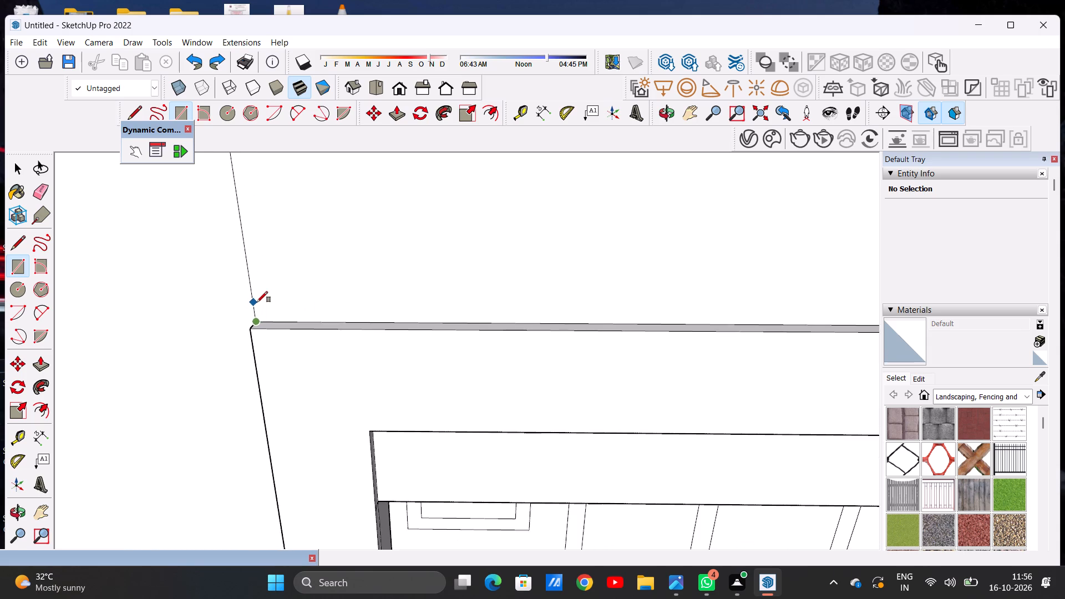
pyautogui.scroll(-19, 257, 302)
pyautogui.scroll(-5, 300, 280)
pyautogui.scroll(6, 290, 224)
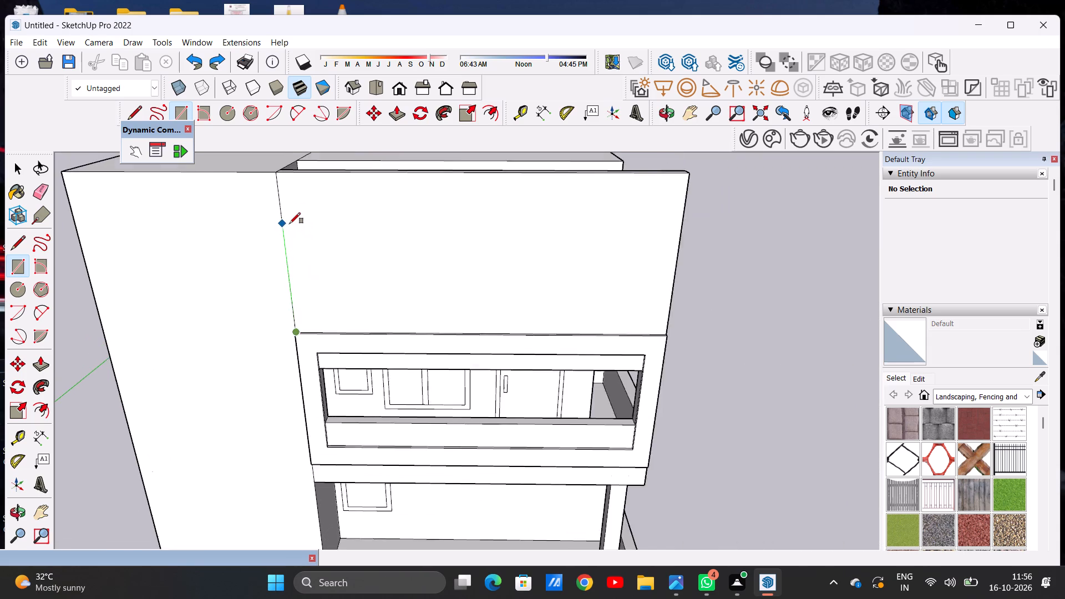
pyautogui.click(282, 210)
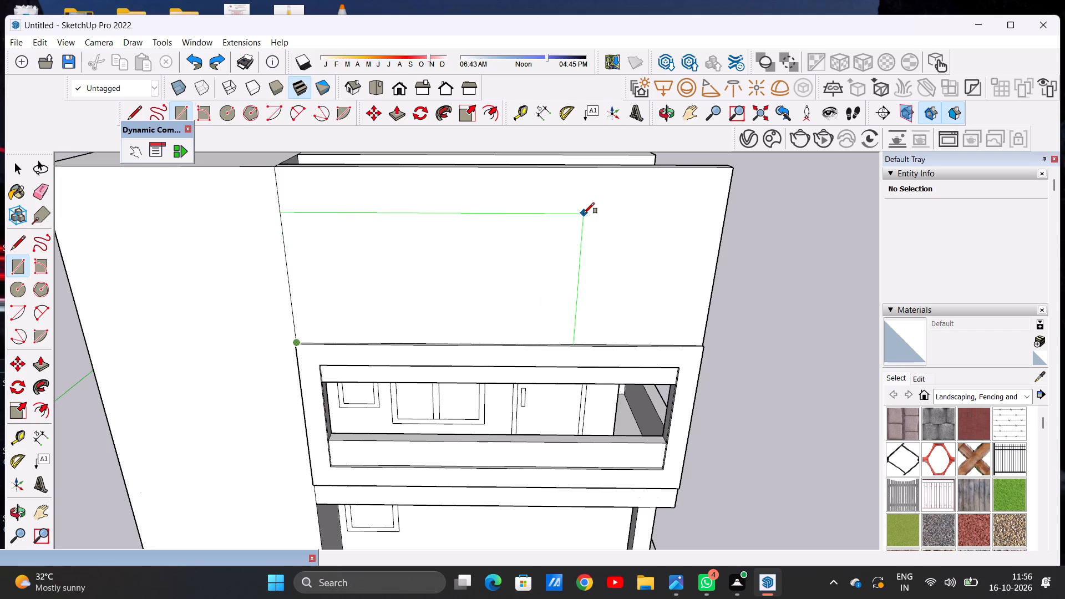
pyautogui.click(587, 212)
pyautogui.press('space')
pyautogui.scroll(-6, 562, 279)
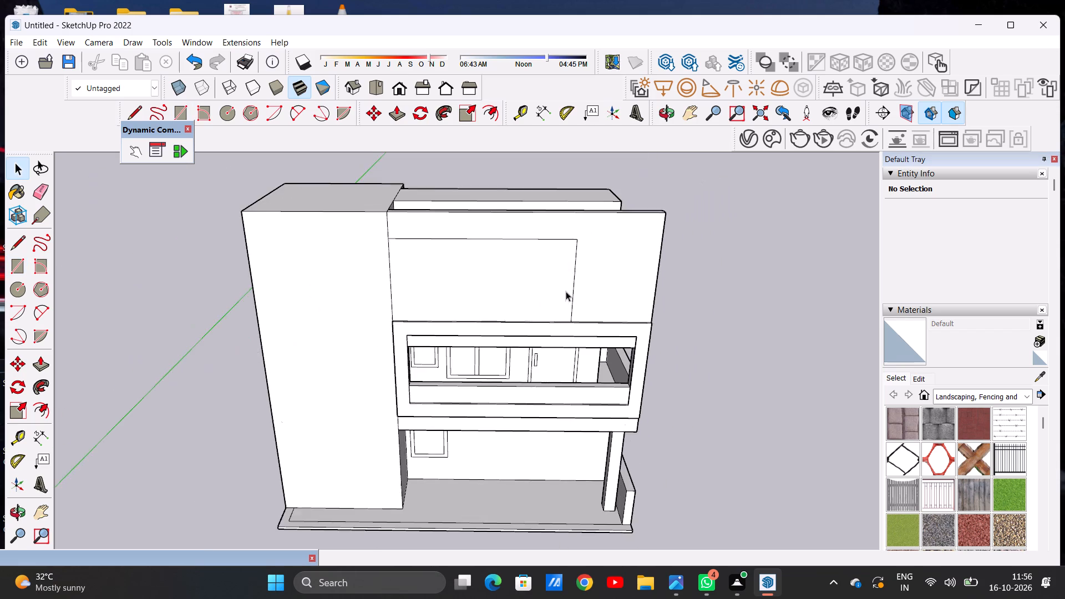
# Draw an outward half-circle arc, about 9' 8" in radius, across the rectangle's free vertical edge using 2 Point Arc.
pyautogui.moveTo(574, 306); pyautogui.dragTo(578, 236, button='middle')
pyautogui.scroll(2, 560, 262)
pyautogui.moveTo(586, 262); pyautogui.dragTo(578, 308, button='middle')
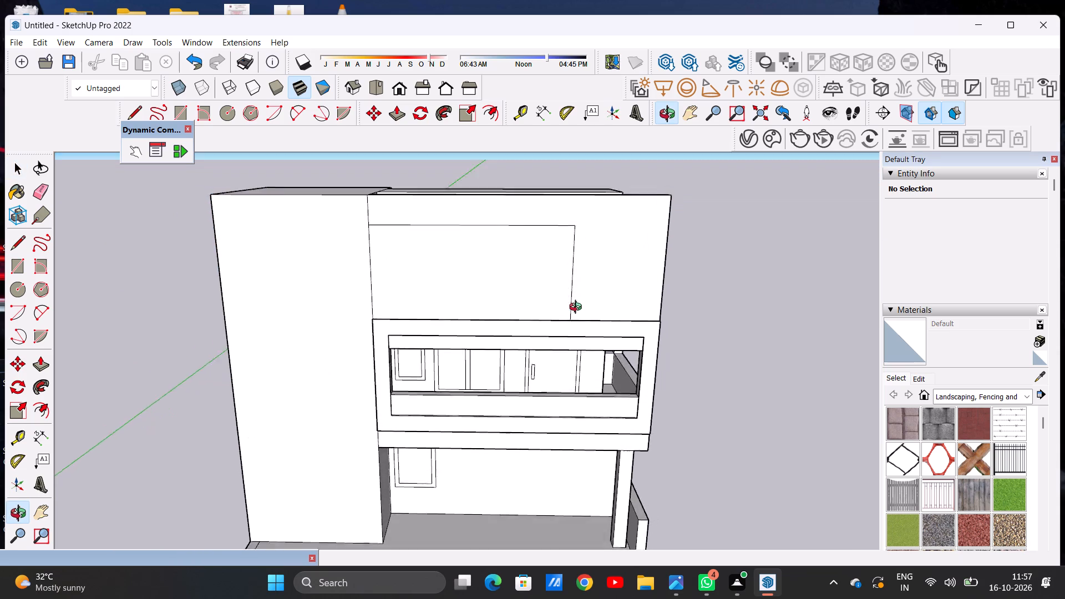
pyautogui.moveTo(578, 308); pyautogui.dragTo(576, 367, button='middle')
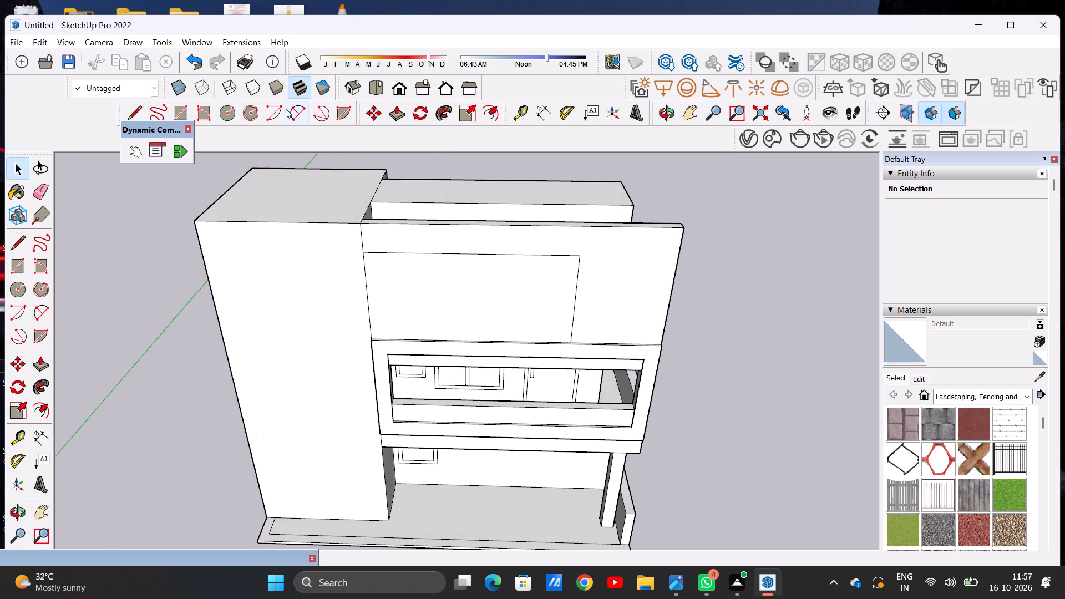
pyautogui.click(270, 114)
pyautogui.scroll(10, 532, 286)
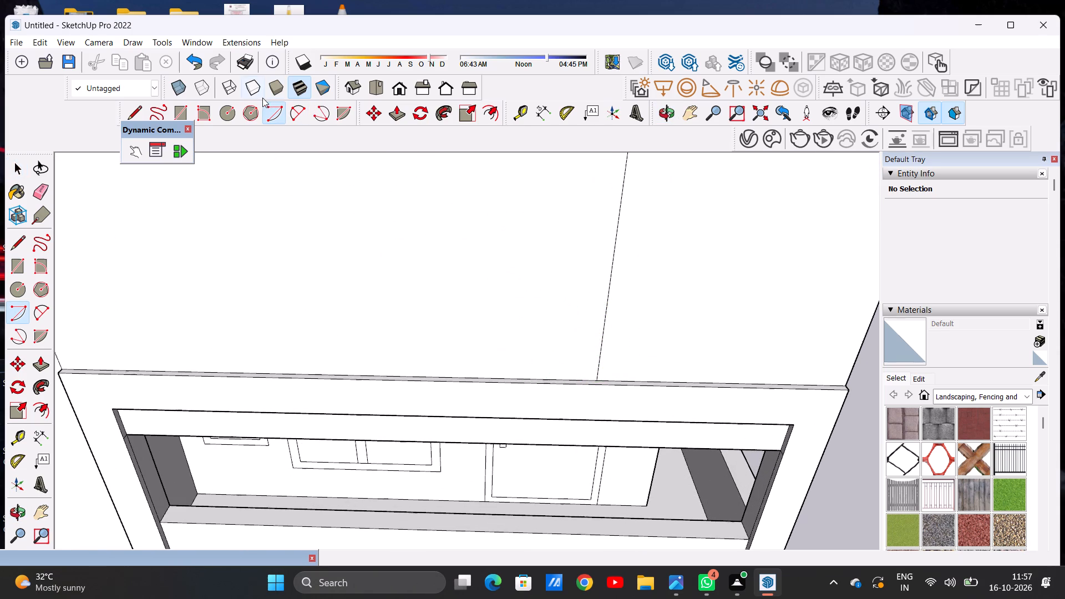
pyautogui.click(292, 112)
pyautogui.scroll(5, 621, 356)
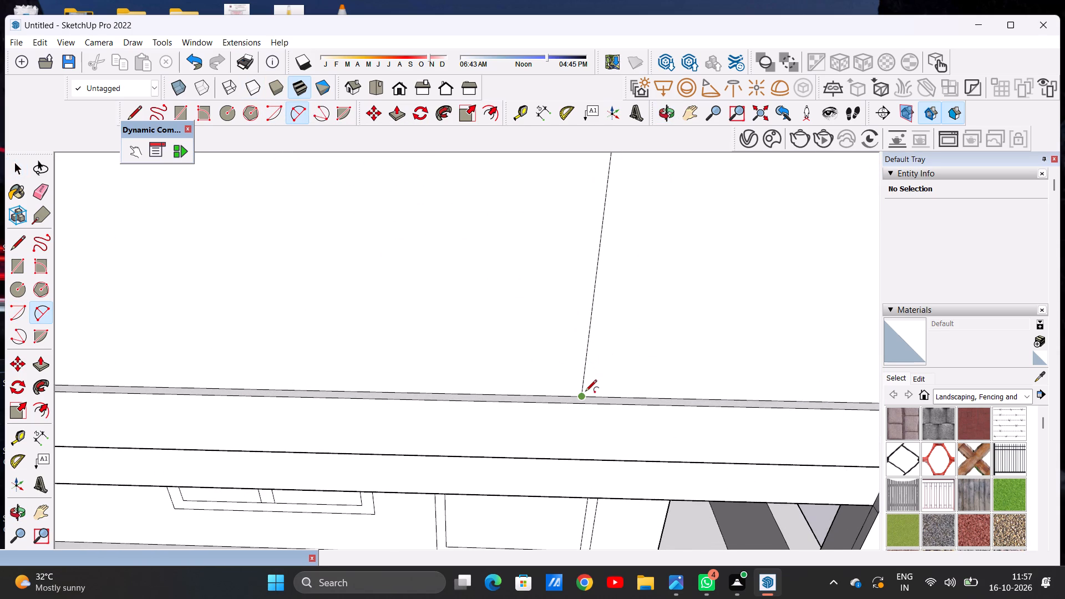
pyautogui.click(585, 392)
pyautogui.scroll(-19, 597, 292)
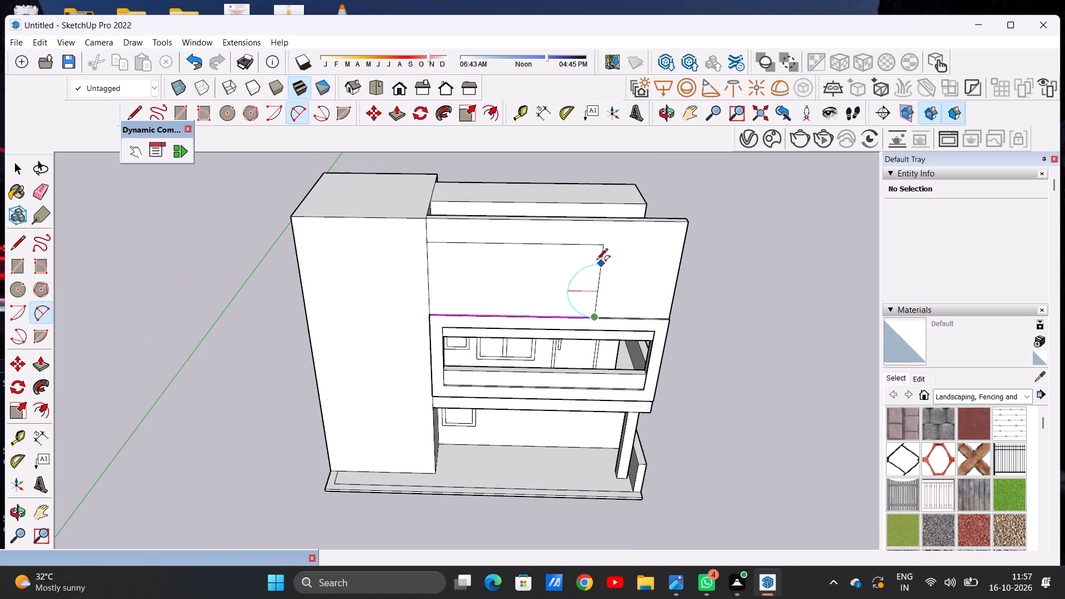
pyautogui.click(601, 250)
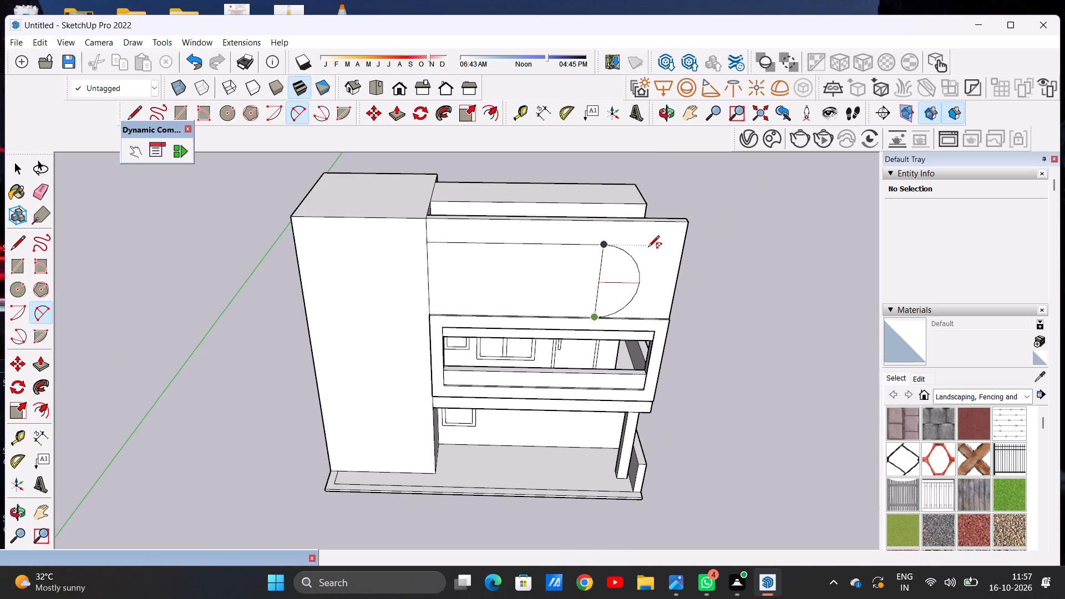
pyautogui.scroll(2, 648, 248)
pyautogui.scroll(-1, 648, 248)
pyautogui.scroll(3, 648, 248)
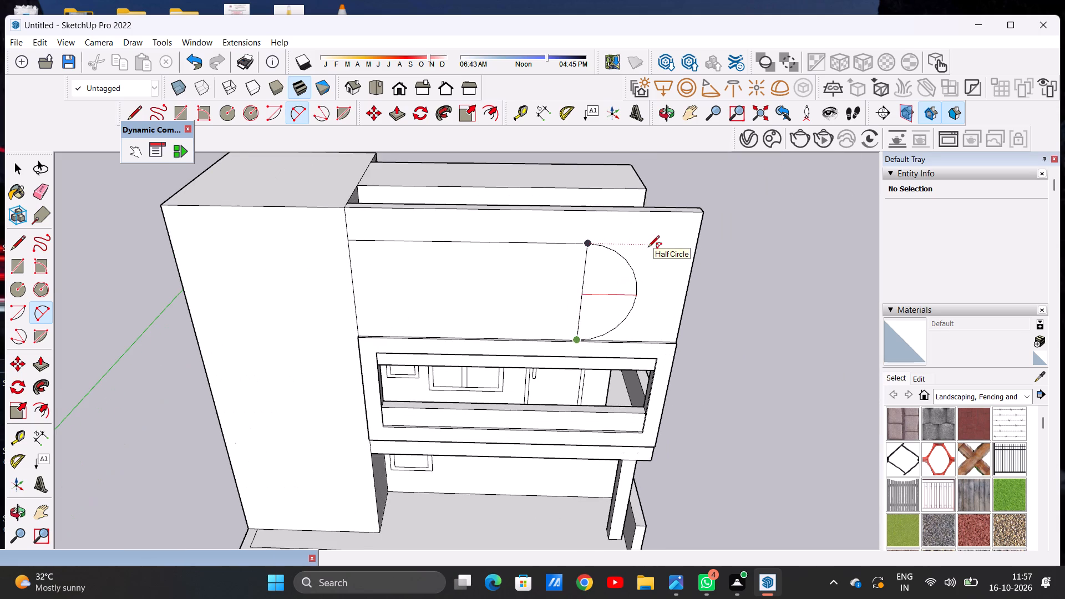
pyautogui.click(648, 248)
pyautogui.press('space')
pyautogui.press('space')
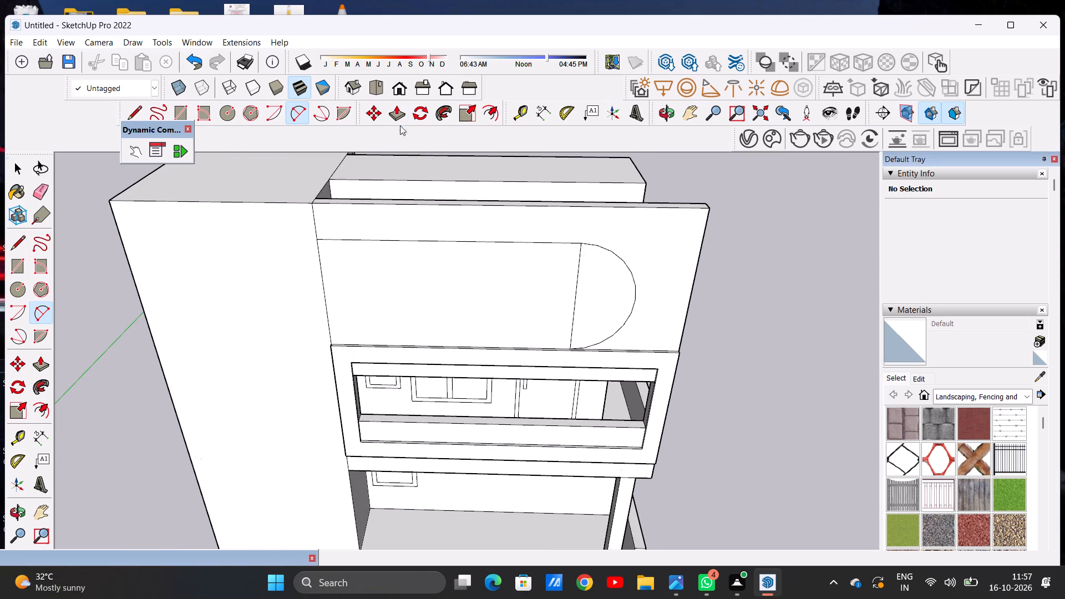
# In the front view, set the half-circle arc's segments to 60.
pyautogui.click(399, 93)
pyautogui.scroll(7, 645, 190)
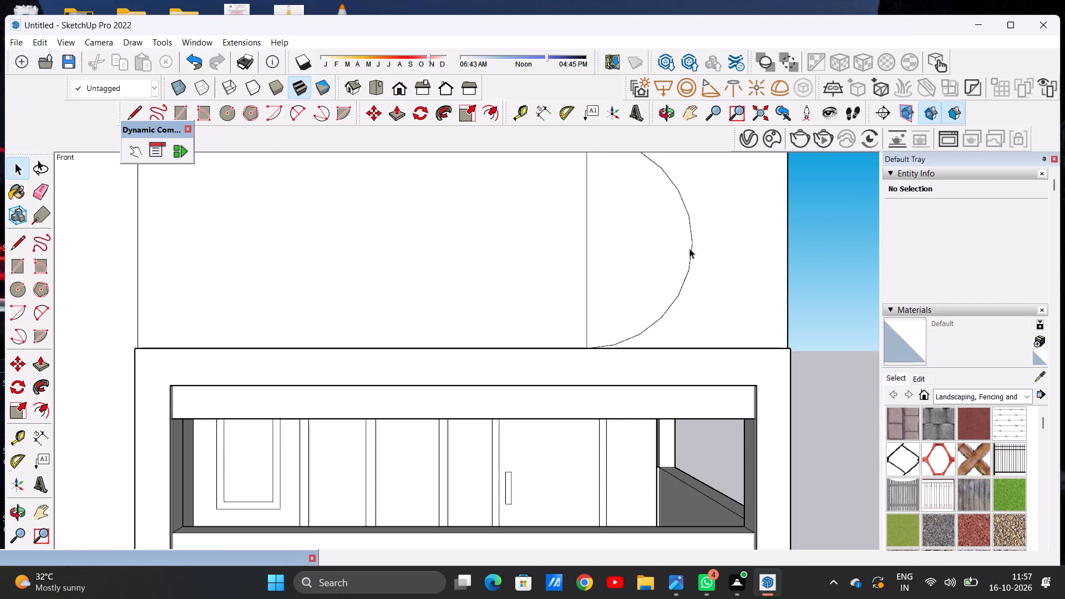
pyautogui.scroll(3, 691, 251)
pyautogui.click(686, 279)
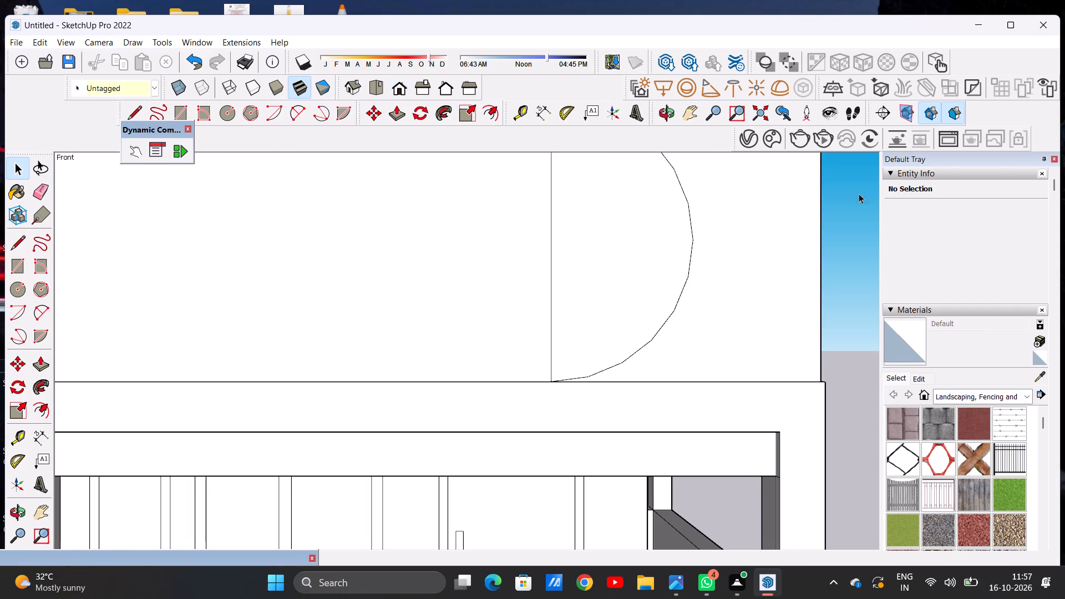
pyautogui.moveTo(986, 241); pyautogui.dragTo(962, 241)
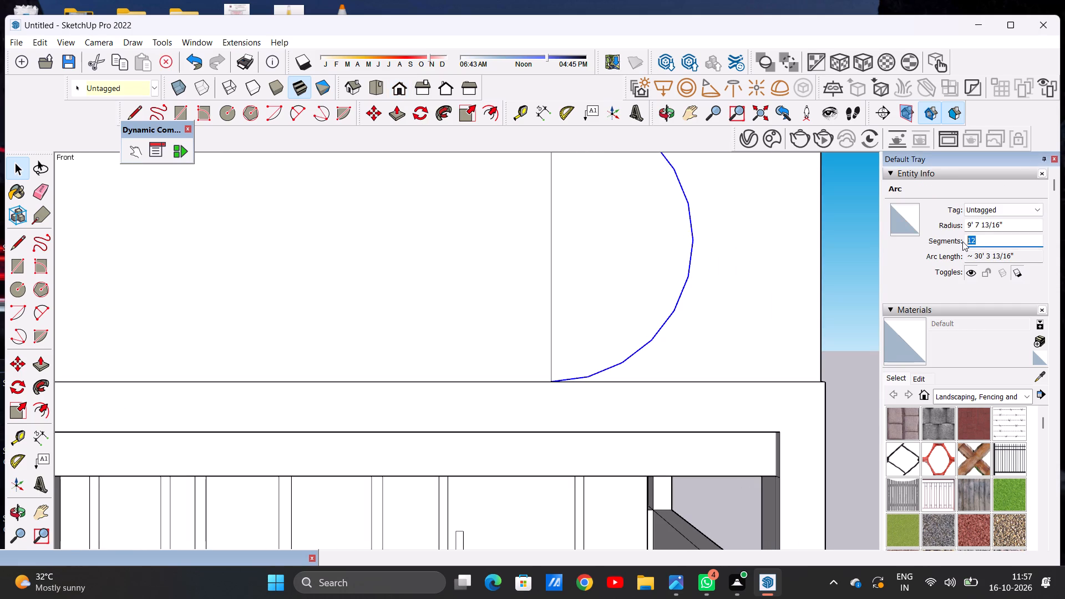
pyautogui.write('60')
pyautogui.press('Return')
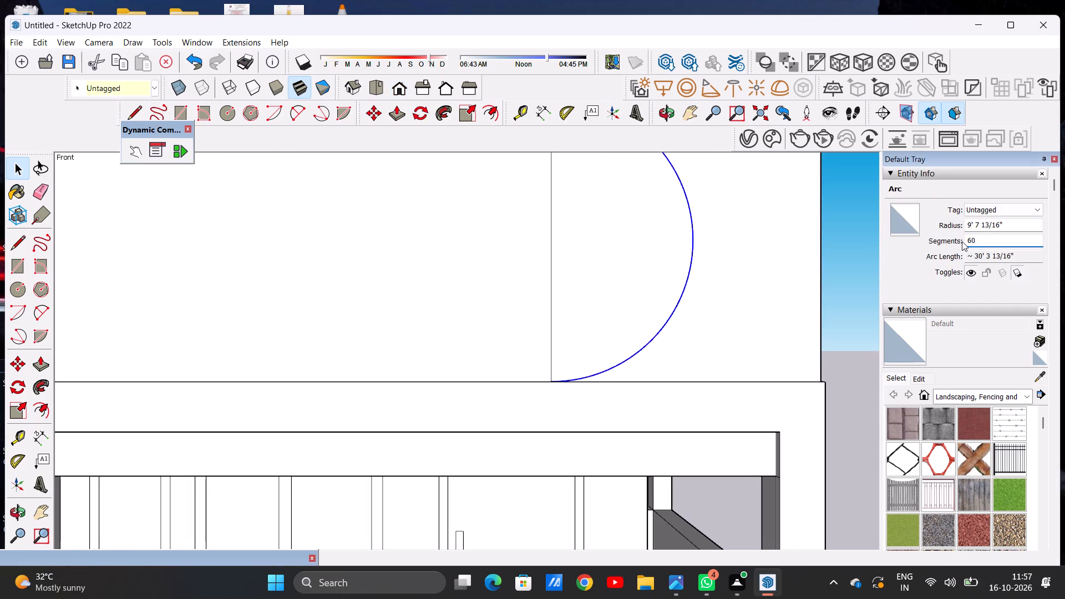
pyautogui.press('space')
pyautogui.scroll(-10, 625, 312)
pyautogui.click(793, 257)
# Erase the vertical line between the rectangle and the half circle to merge them into one round-ended shape.
pyautogui.scroll(3, 621, 257)
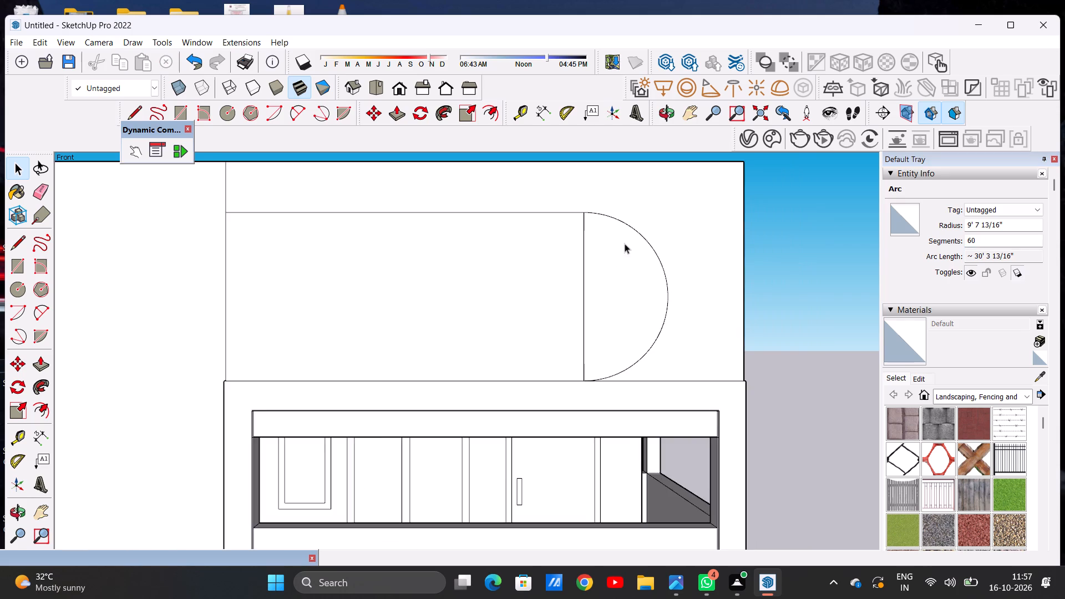
pyautogui.scroll(2, 625, 243)
pyautogui.moveTo(628, 241); pyautogui.dragTo(606, 356, button='middle')
pyautogui.scroll(3, 579, 336)
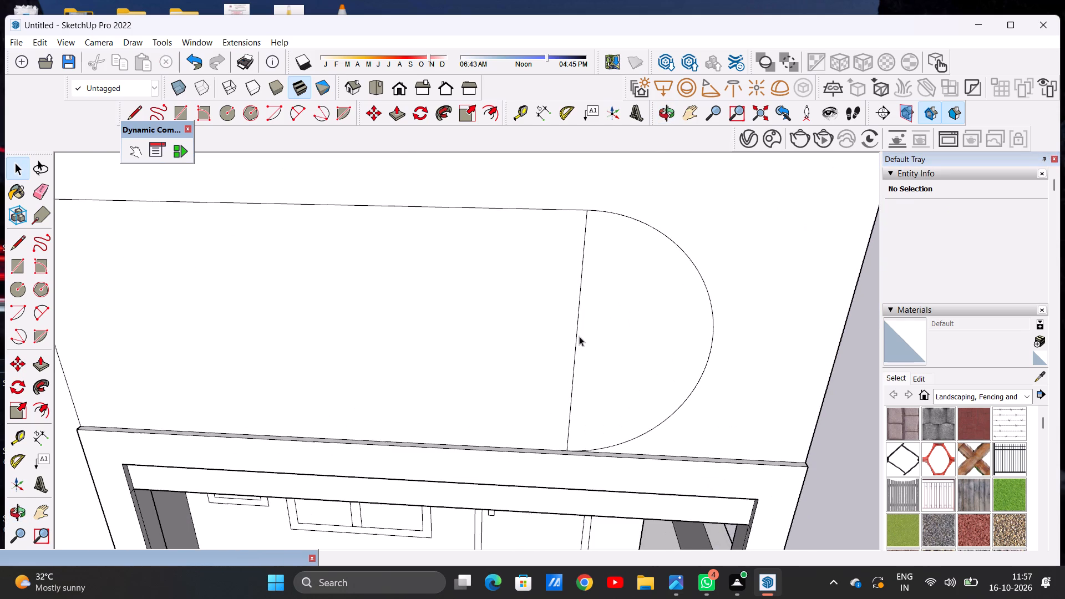
pyautogui.press('e')
pyautogui.moveTo(586, 322); pyautogui.dragTo(546, 325)
pyautogui.moveTo(570, 322); pyautogui.dragTo(589, 317)
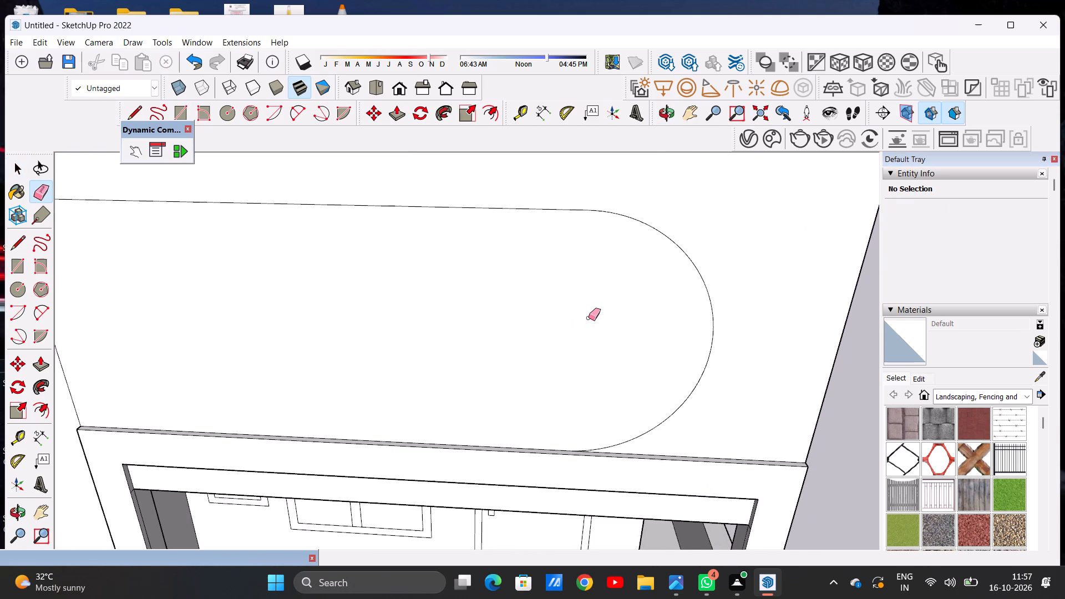
pyautogui.press('space')
pyautogui.scroll(-10, 585, 377)
pyautogui.moveTo(531, 376); pyautogui.dragTo(390, 455, button='middle')
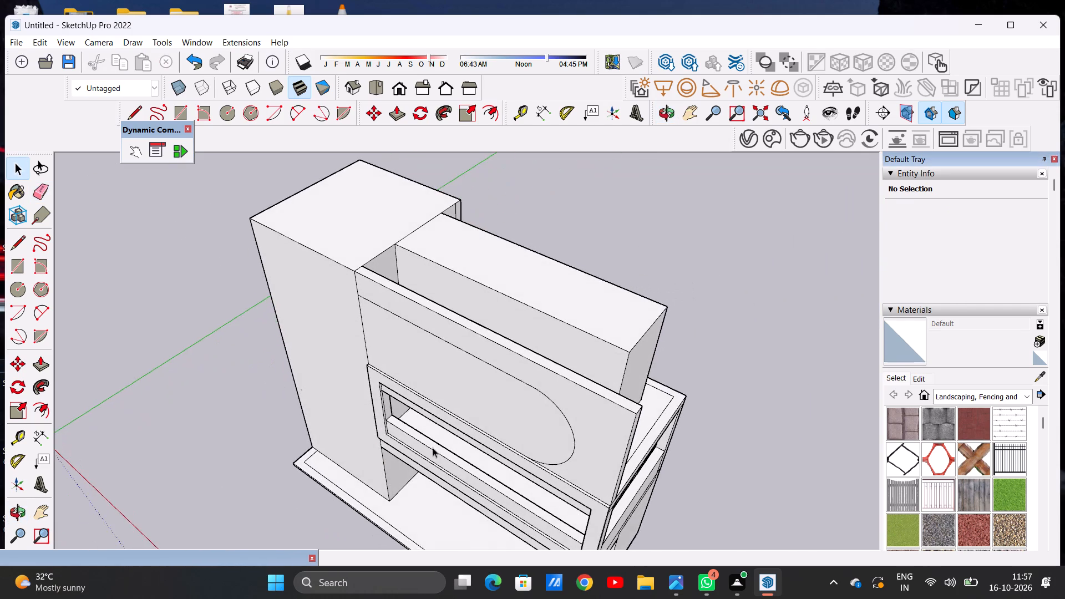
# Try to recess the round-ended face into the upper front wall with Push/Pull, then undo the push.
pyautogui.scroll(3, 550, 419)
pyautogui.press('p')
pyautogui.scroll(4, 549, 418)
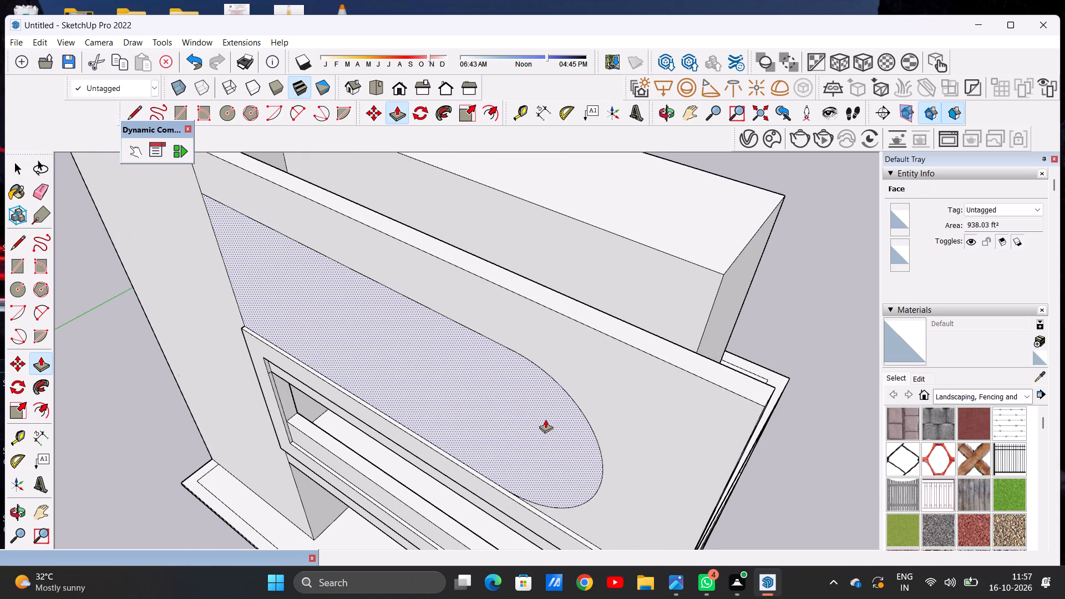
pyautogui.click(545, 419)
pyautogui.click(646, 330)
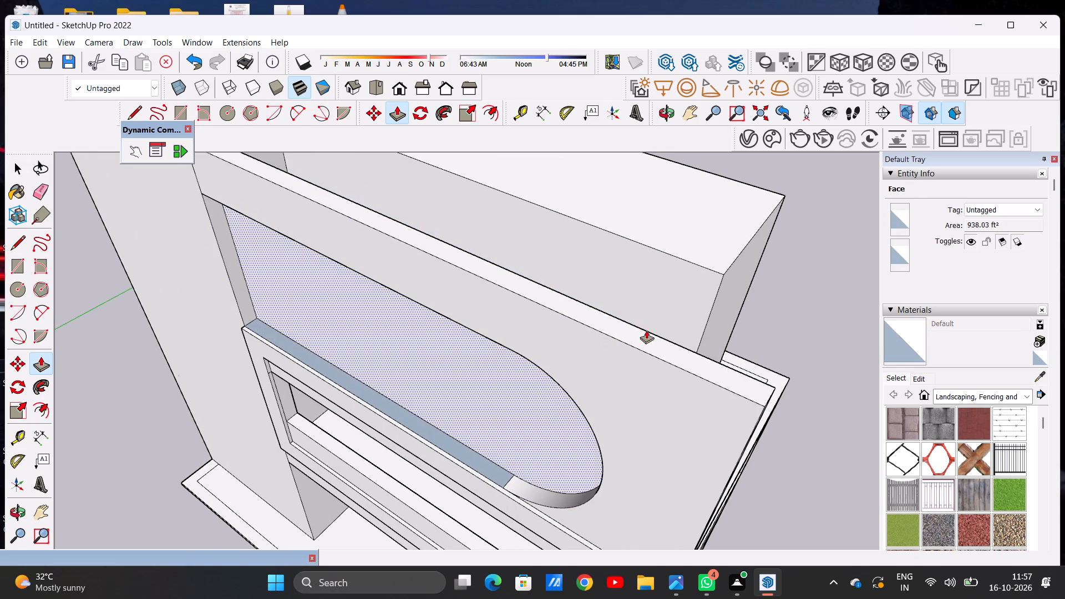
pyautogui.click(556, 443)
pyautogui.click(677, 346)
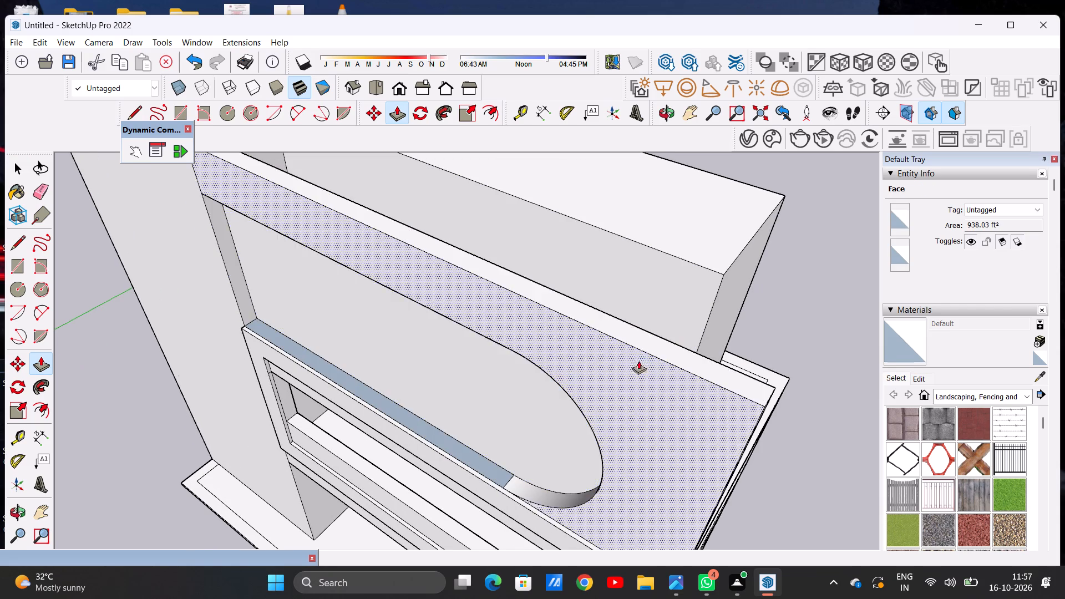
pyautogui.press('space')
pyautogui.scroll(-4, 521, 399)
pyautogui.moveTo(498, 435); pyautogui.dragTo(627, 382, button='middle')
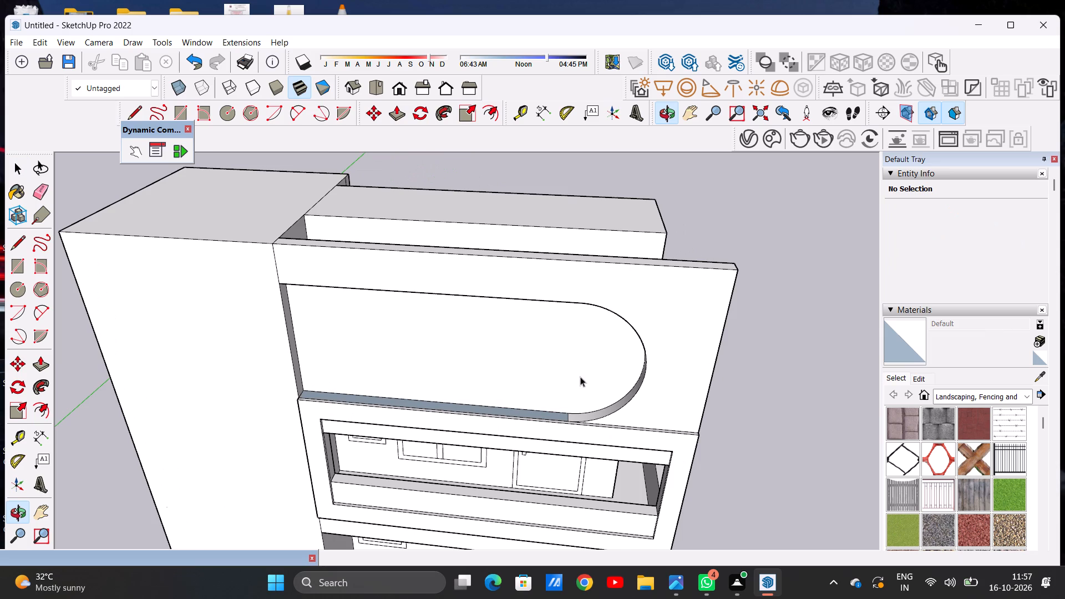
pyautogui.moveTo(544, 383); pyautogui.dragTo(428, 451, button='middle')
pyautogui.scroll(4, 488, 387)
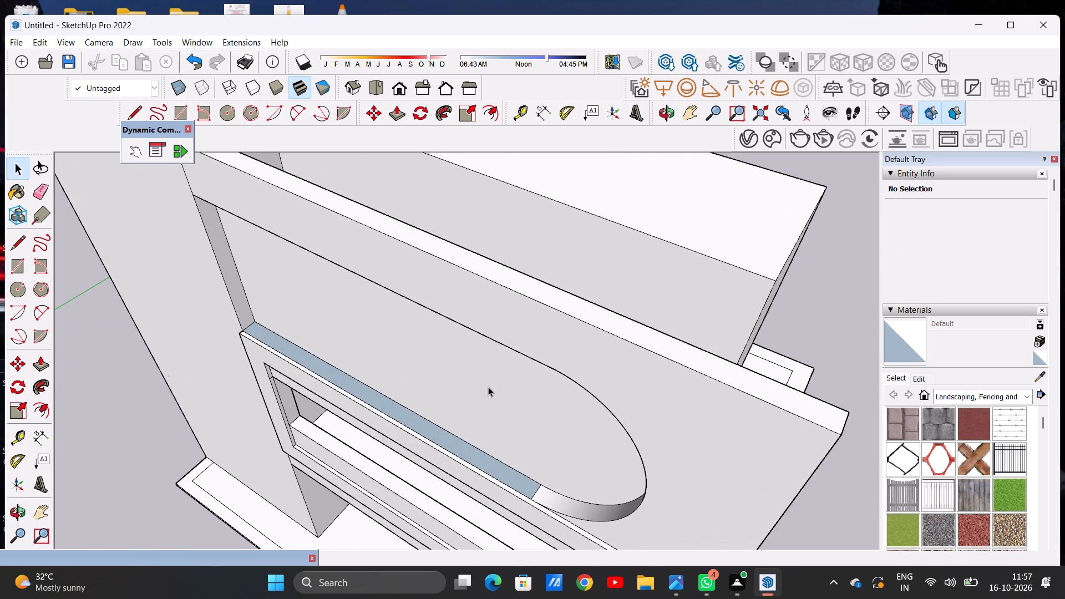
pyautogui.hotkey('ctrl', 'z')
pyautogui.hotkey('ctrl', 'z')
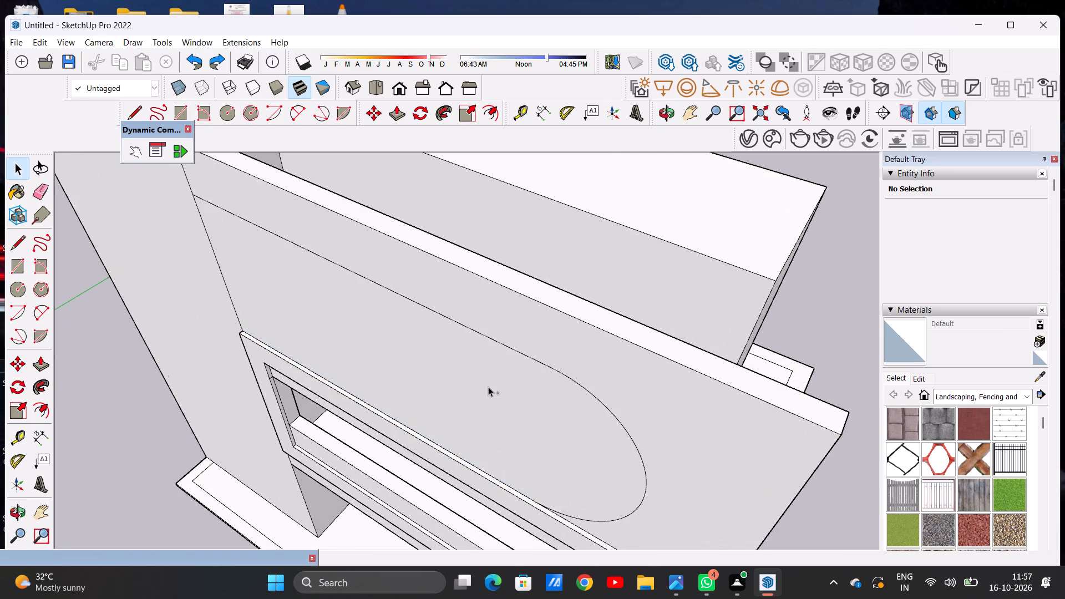
# Examine the round-ended outline on the front wall and the roof block behind it from the front and rear.
pyautogui.scroll(-8, 496, 426)
pyautogui.moveTo(577, 409); pyautogui.dragTo(106, 333, button='middle')
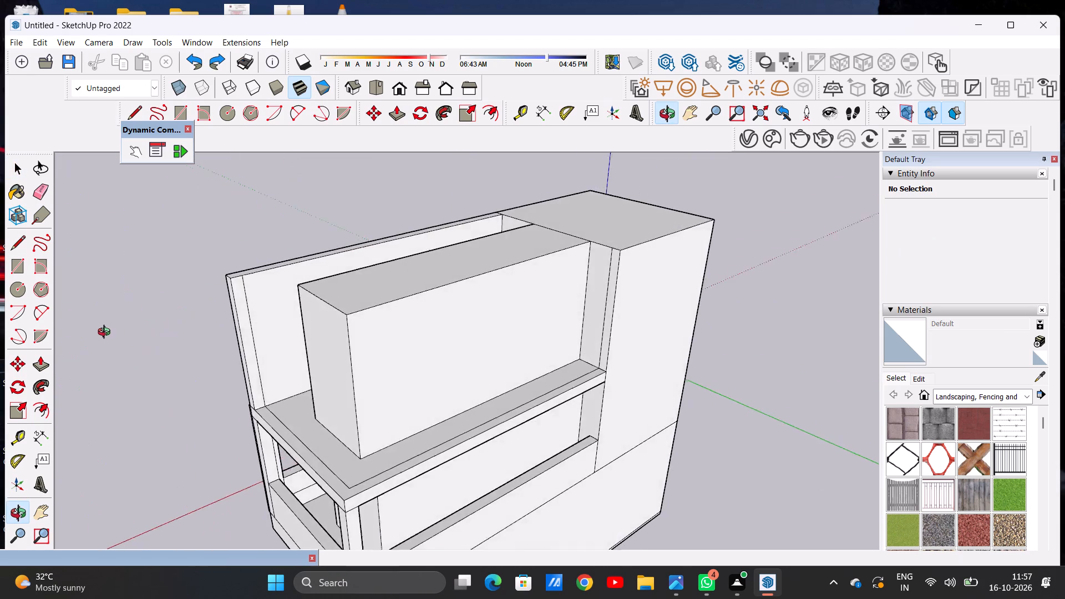
pyautogui.moveTo(106, 333); pyautogui.dragTo(528, 382, button='middle')
pyautogui.scroll(4, 506, 423)
pyautogui.scroll(-5, 452, 334)
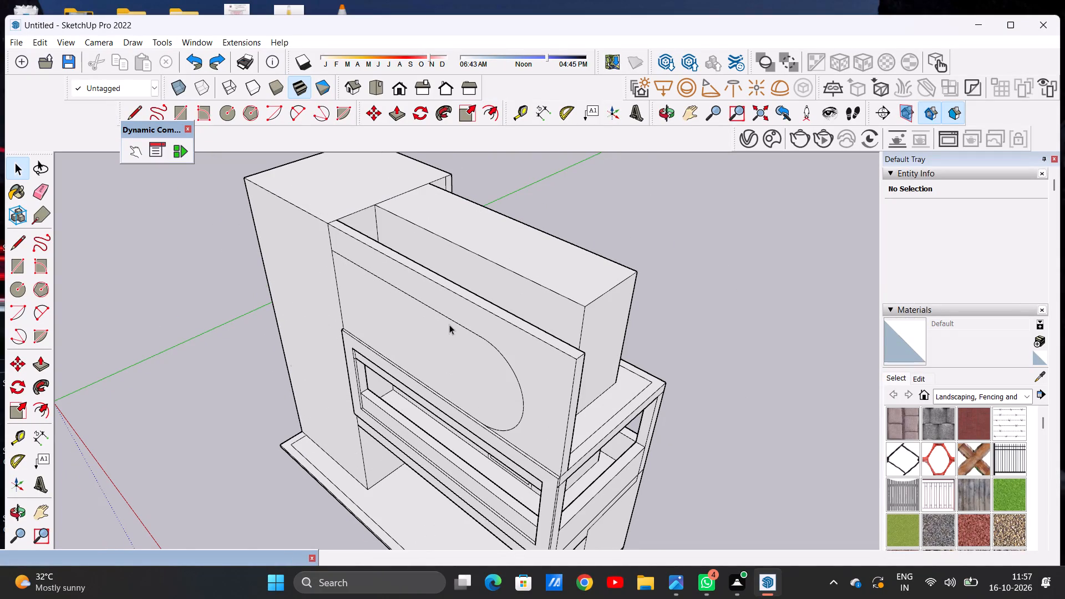
pyautogui.scroll(-3, 452, 324)
pyautogui.scroll(1, 492, 347)
pyautogui.scroll(-1, 492, 347)
pyautogui.scroll(2, 492, 347)
pyautogui.moveTo(500, 362); pyautogui.dragTo(476, 369, button='middle')
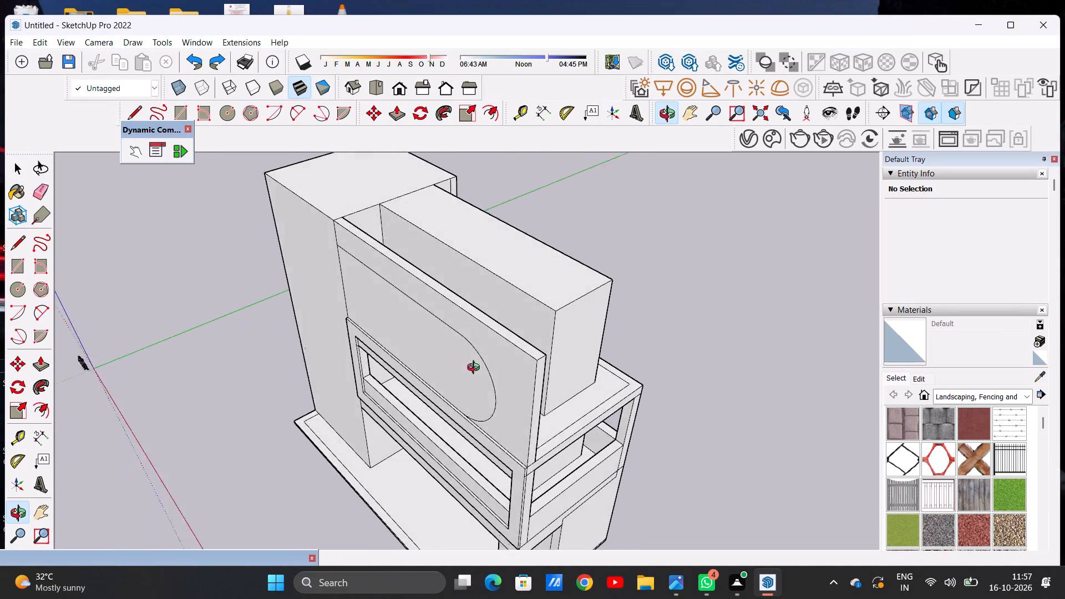
pyautogui.moveTo(476, 369); pyautogui.dragTo(626, 325, button='middle')
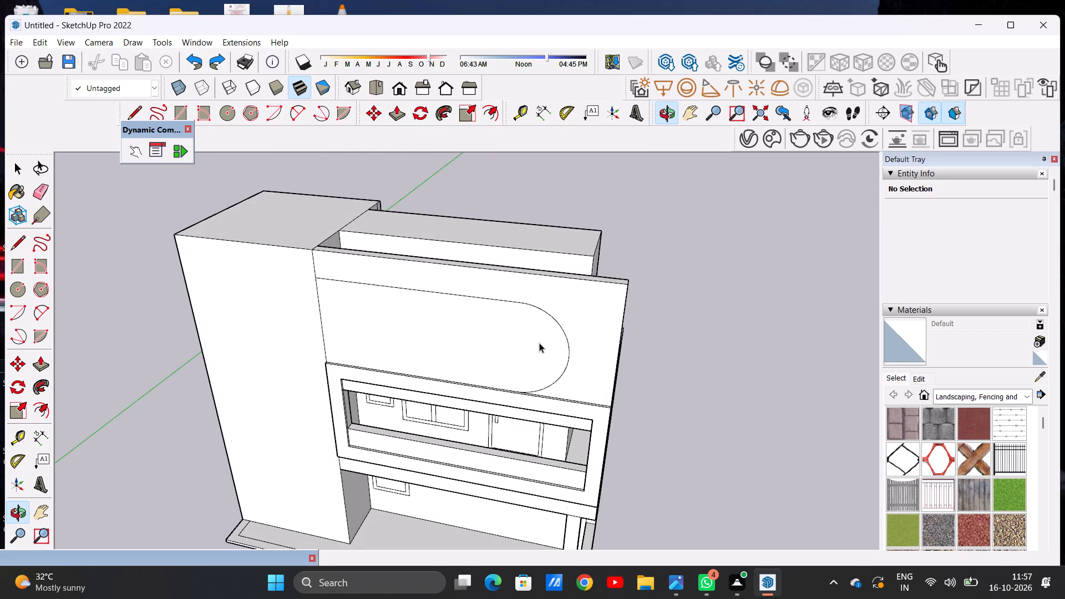
pyautogui.scroll(4, 500, 351)
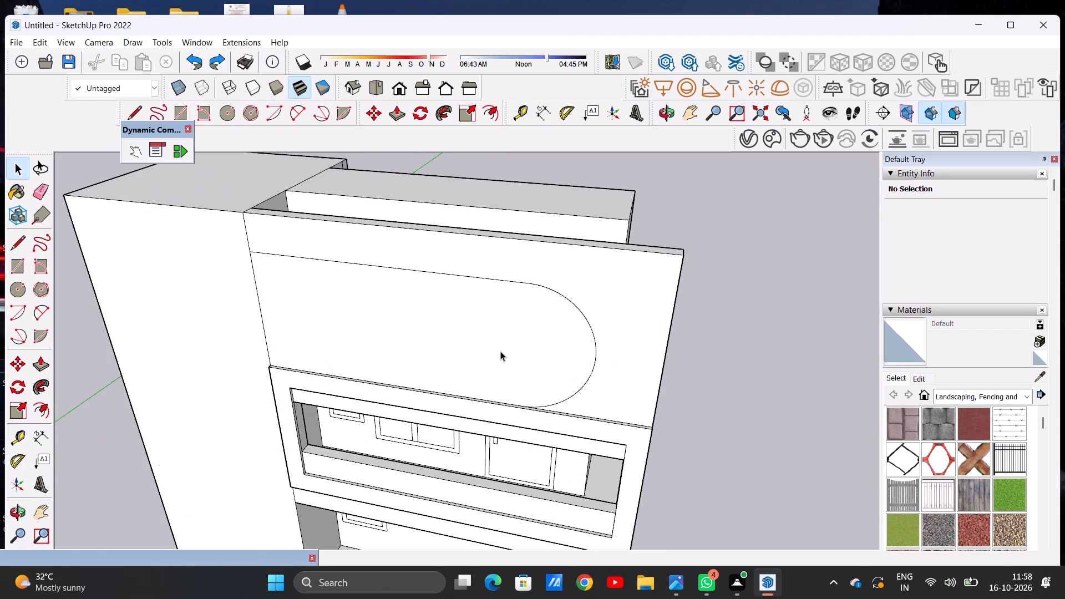
pyautogui.scroll(-6, 562, 301)
pyautogui.moveTo(529, 341); pyautogui.dragTo(379, 418, button='middle')
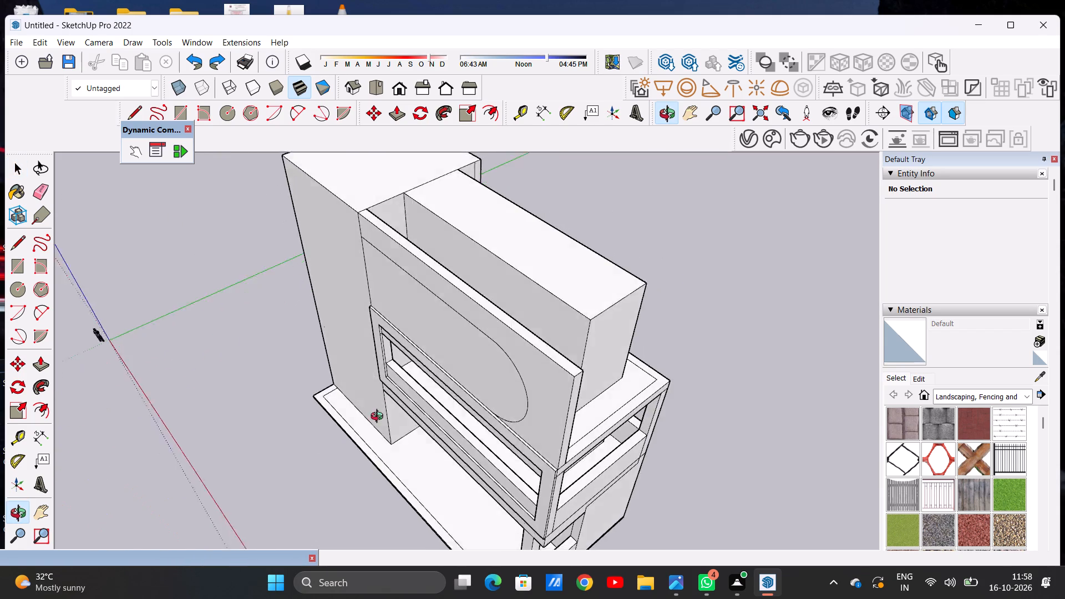
pyautogui.moveTo(379, 418); pyautogui.dragTo(380, 459, button='middle')
pyautogui.scroll(6, 501, 382)
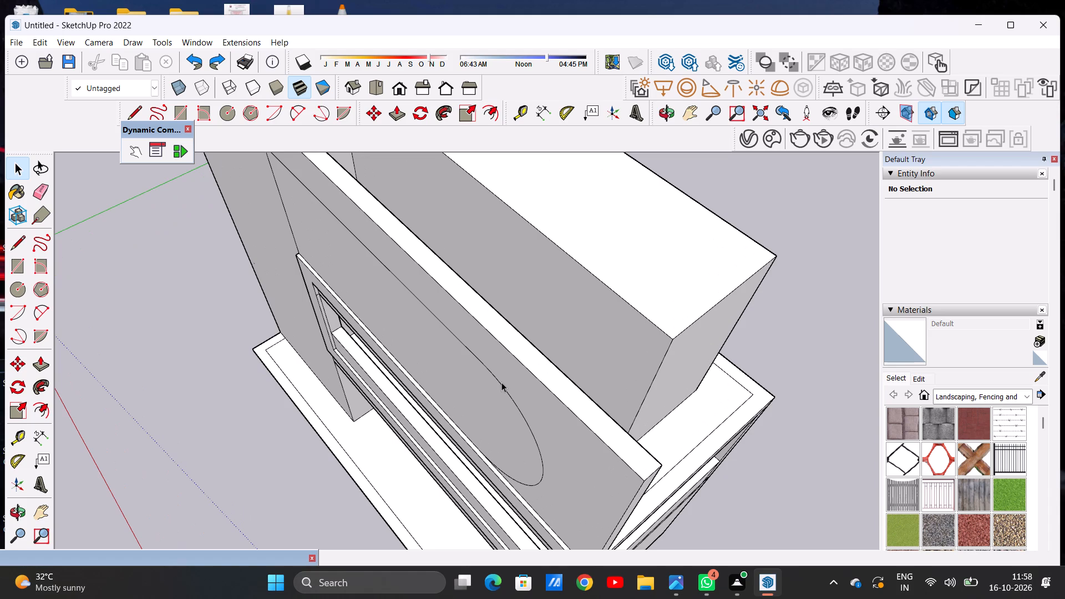
pyautogui.scroll(-7, 499, 367)
pyautogui.moveTo(455, 394); pyautogui.dragTo(553, 351, button='middle')
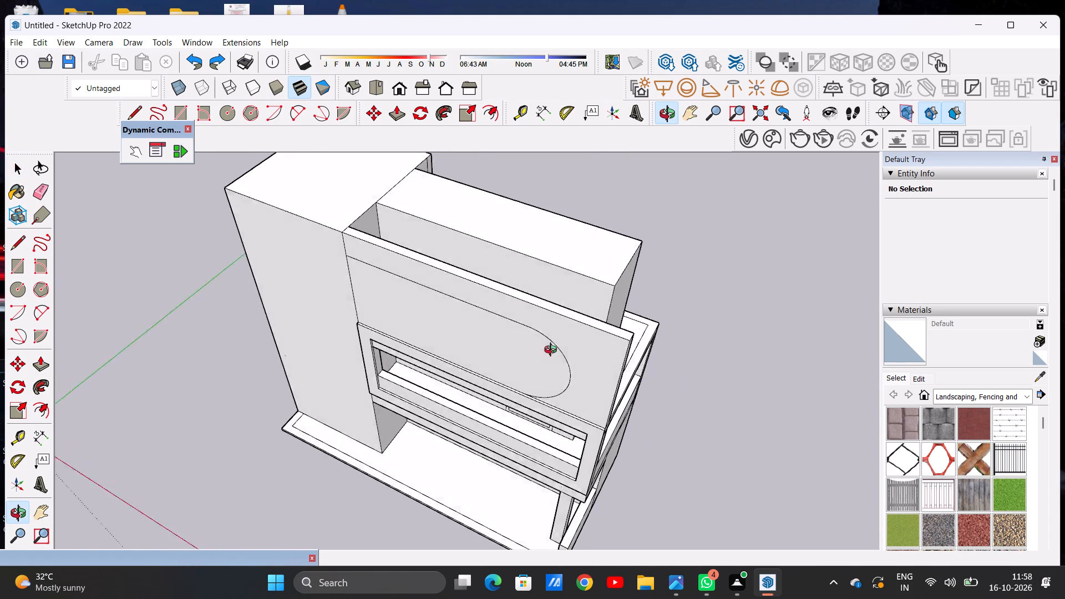
pyautogui.moveTo(553, 351); pyautogui.dragTo(561, 340, button='middle')
# Delete the front and back faces of the round-ended shape to cut an opening through the upper front wall.
pyautogui.doubleClick(542, 345)
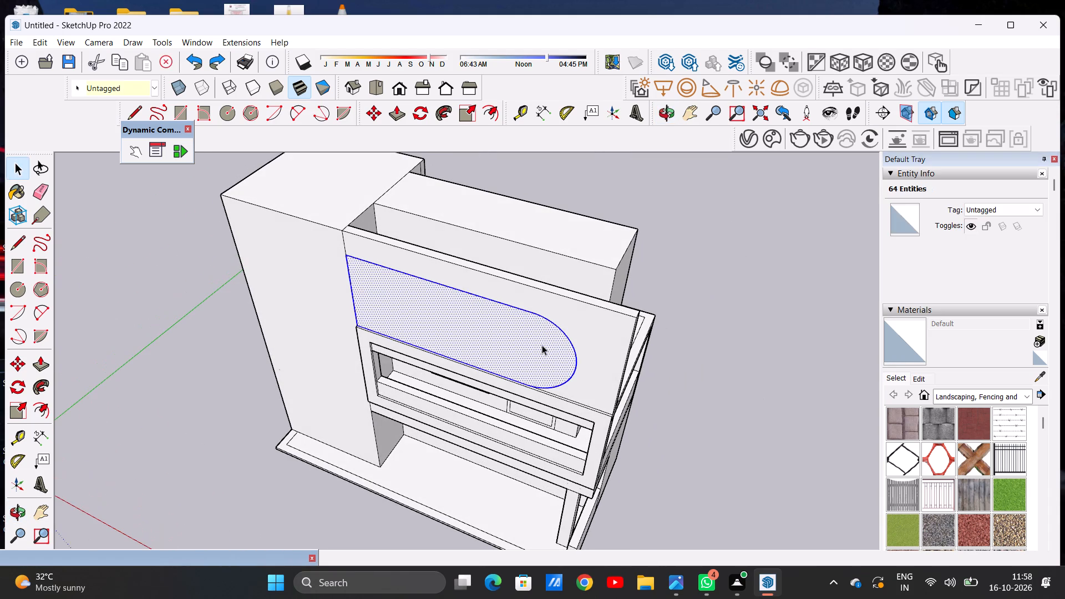
pyautogui.press('space')
pyautogui.click(729, 323)
pyautogui.click(544, 353)
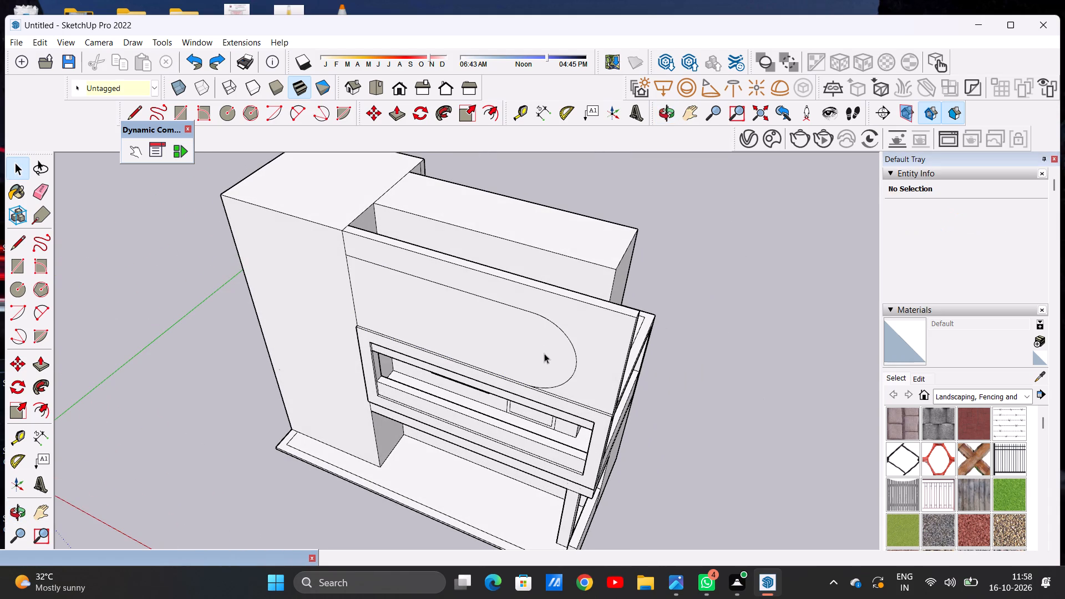
pyautogui.press('Delete')
pyautogui.scroll(5, 530, 363)
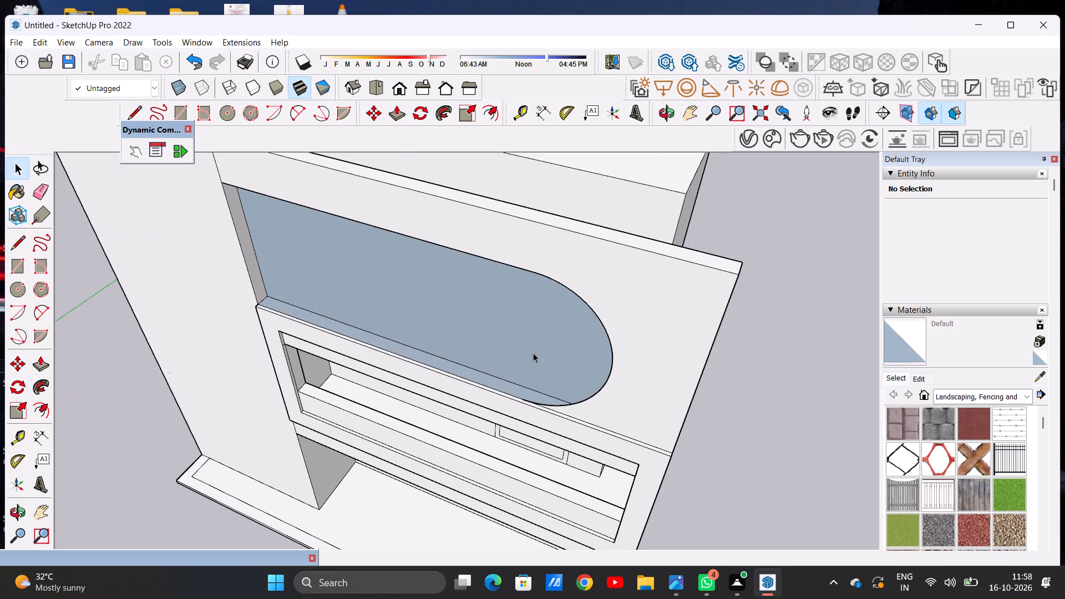
pyautogui.click(534, 348)
pyautogui.press('Delete')
# Examine the round-ended opening's bottom edge and the blue strip at the wall's foot from front, above and behind.
pyautogui.scroll(-5, 534, 333)
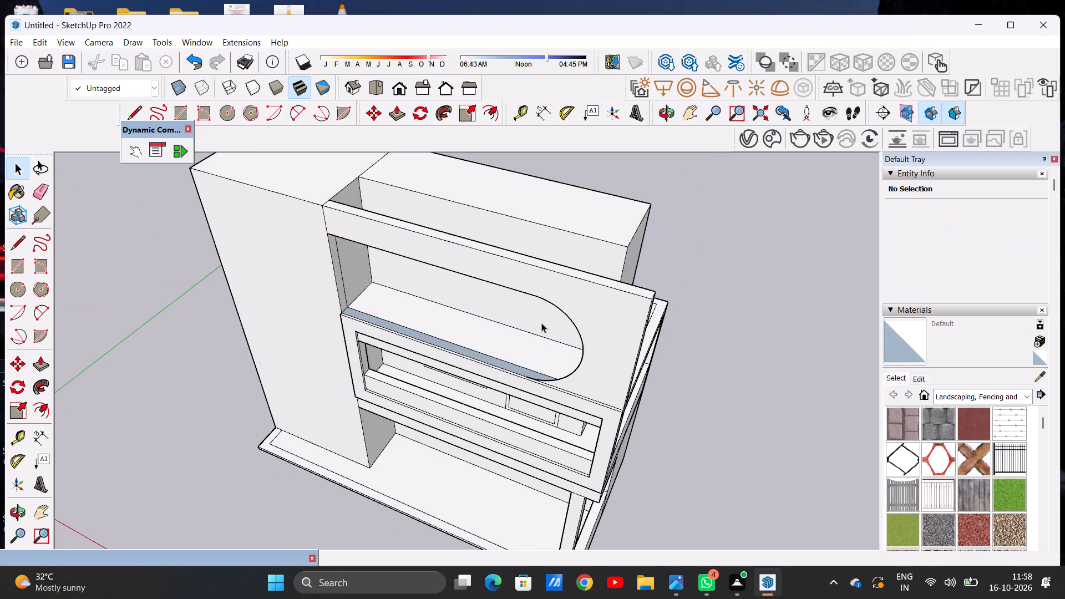
pyautogui.moveTo(539, 322); pyautogui.dragTo(109, 334, button='middle')
pyautogui.scroll(7, 343, 352)
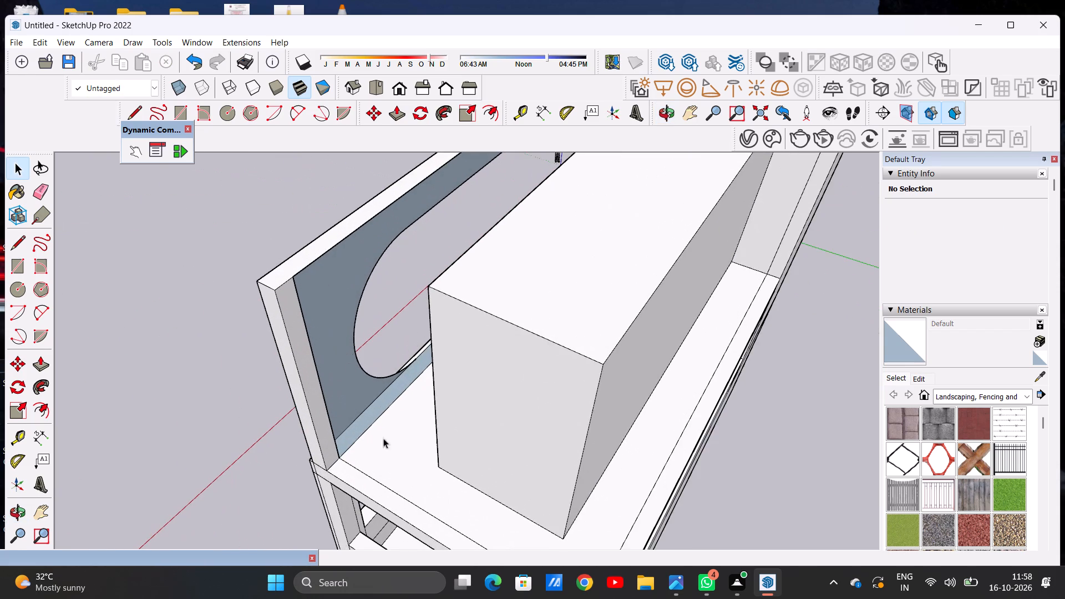
pyautogui.scroll(7, 372, 461)
pyautogui.moveTo(364, 427); pyautogui.dragTo(447, 479, button='middle')
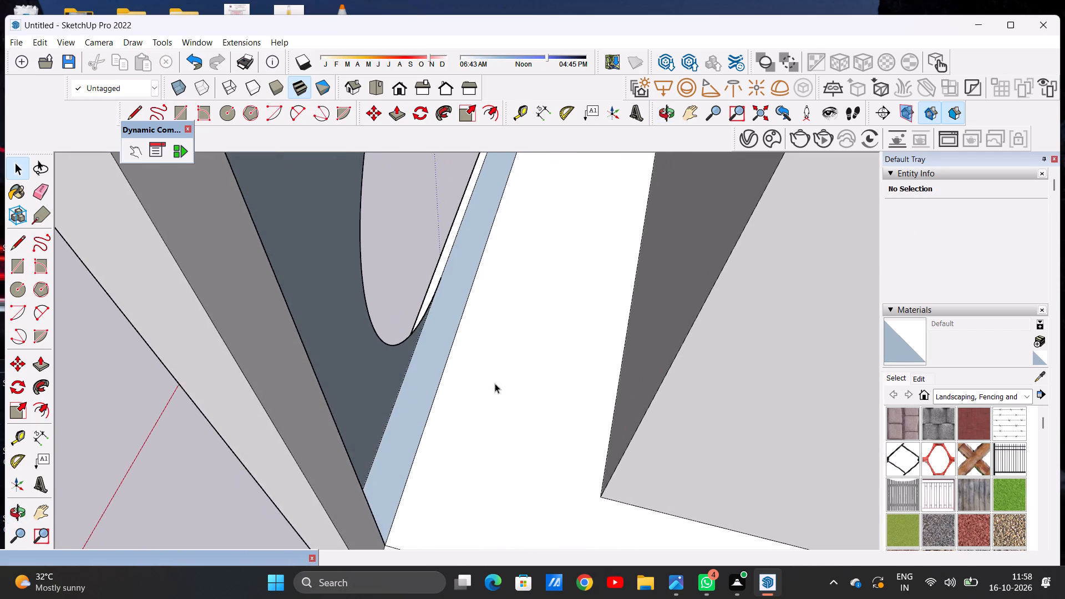
pyautogui.scroll(-6, 495, 383)
pyautogui.moveTo(287, 390); pyautogui.dragTo(648, 365, button='middle')
pyautogui.moveTo(395, 372); pyautogui.dragTo(593, 361, button='middle')
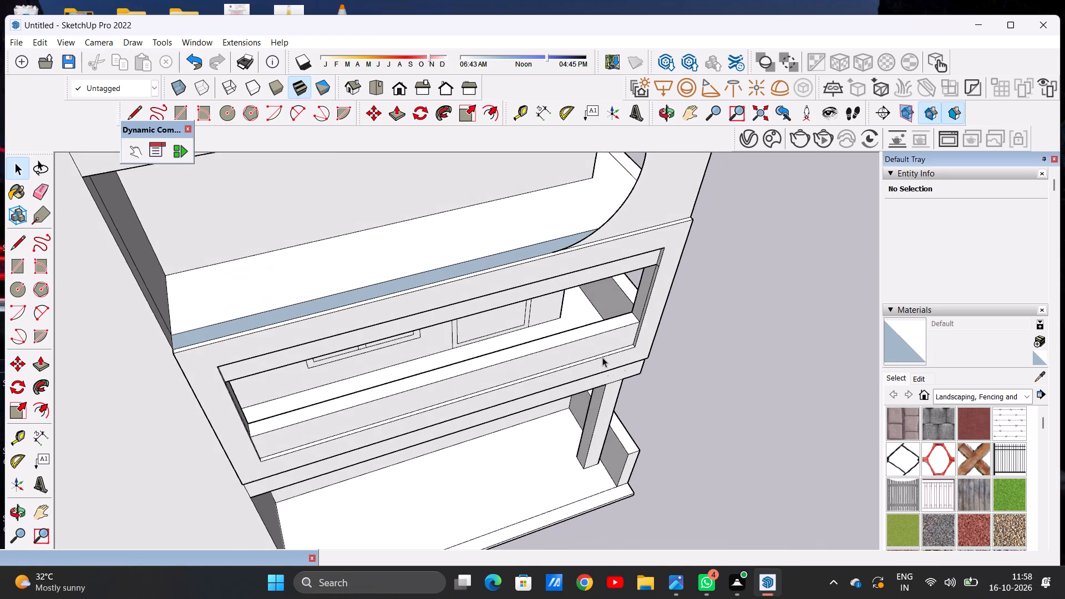
pyautogui.scroll(-9, 650, 322)
pyautogui.moveTo(580, 347); pyautogui.dragTo(483, 211, button='middle')
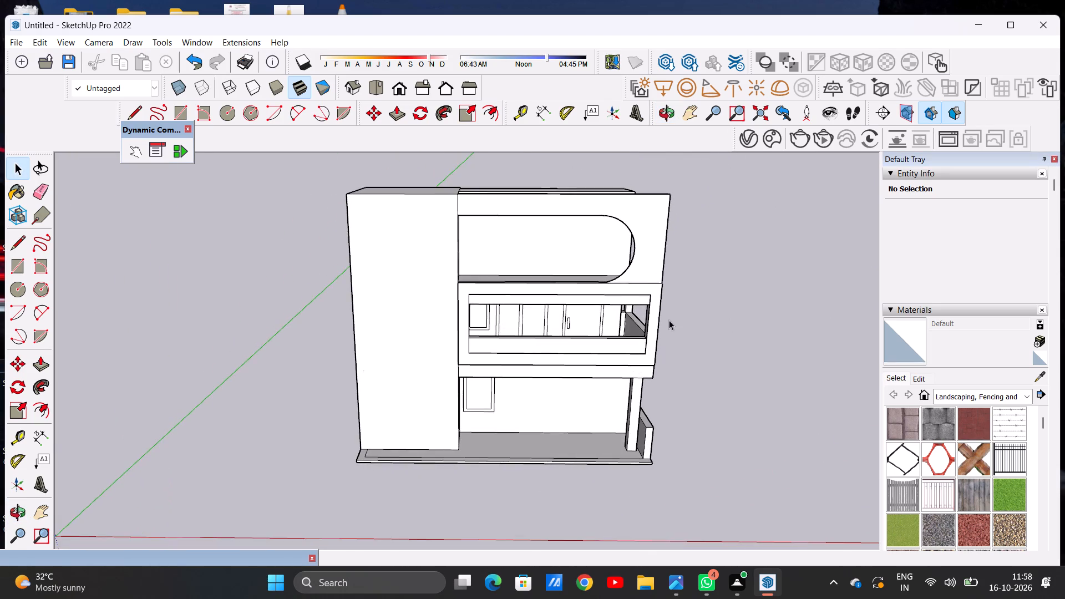
pyautogui.scroll(12, 671, 327)
pyautogui.moveTo(505, 271); pyautogui.dragTo(510, 453, button='middle')
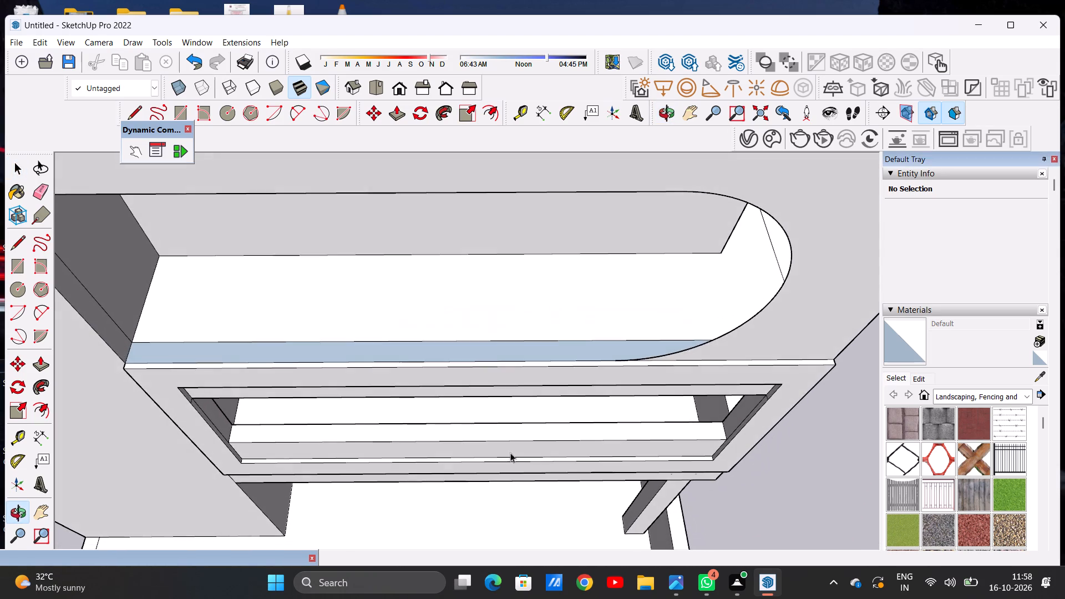
pyautogui.scroll(-12, 560, 366)
pyautogui.moveTo(661, 357); pyautogui.dragTo(147, 314, button='middle')
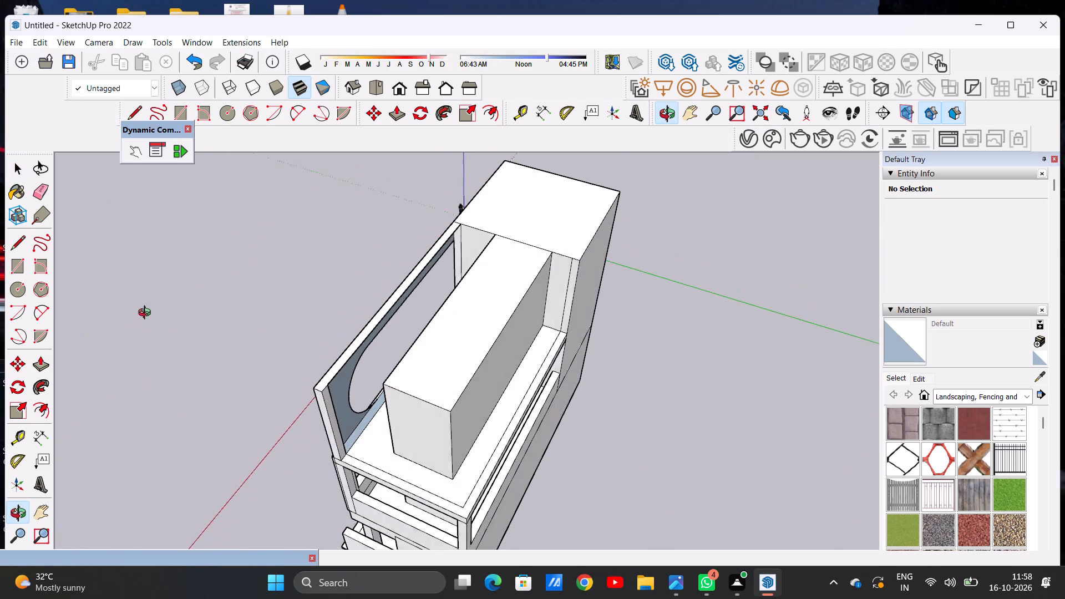
pyautogui.moveTo(147, 314); pyautogui.dragTo(148, 314, button='middle')
pyautogui.scroll(7, 360, 461)
pyautogui.moveTo(345, 396); pyautogui.dragTo(286, 491, button='middle')
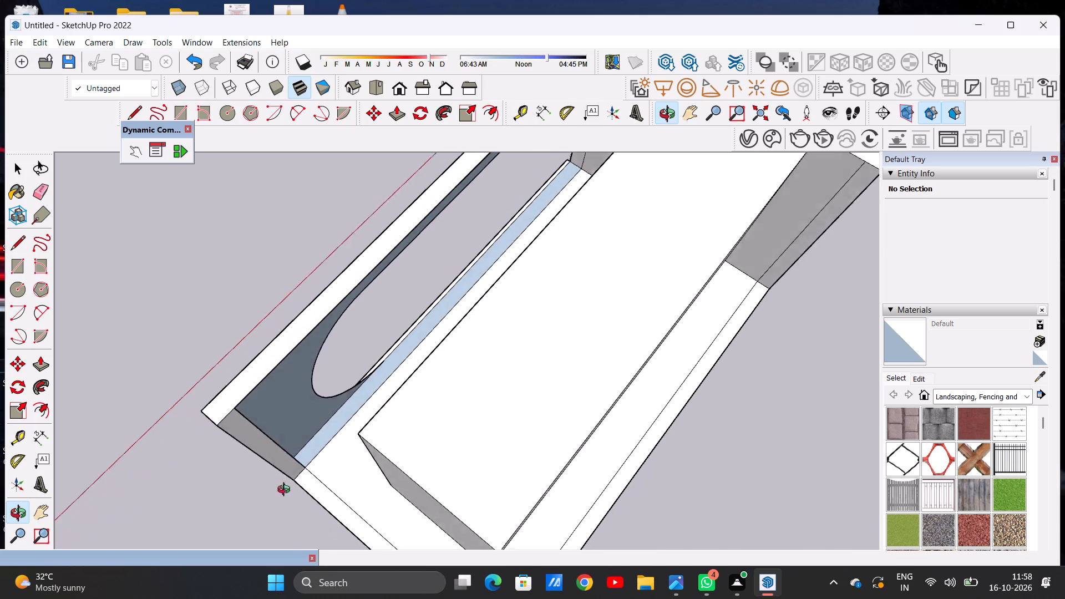
pyautogui.moveTo(286, 491); pyautogui.dragTo(226, 512, button='middle')
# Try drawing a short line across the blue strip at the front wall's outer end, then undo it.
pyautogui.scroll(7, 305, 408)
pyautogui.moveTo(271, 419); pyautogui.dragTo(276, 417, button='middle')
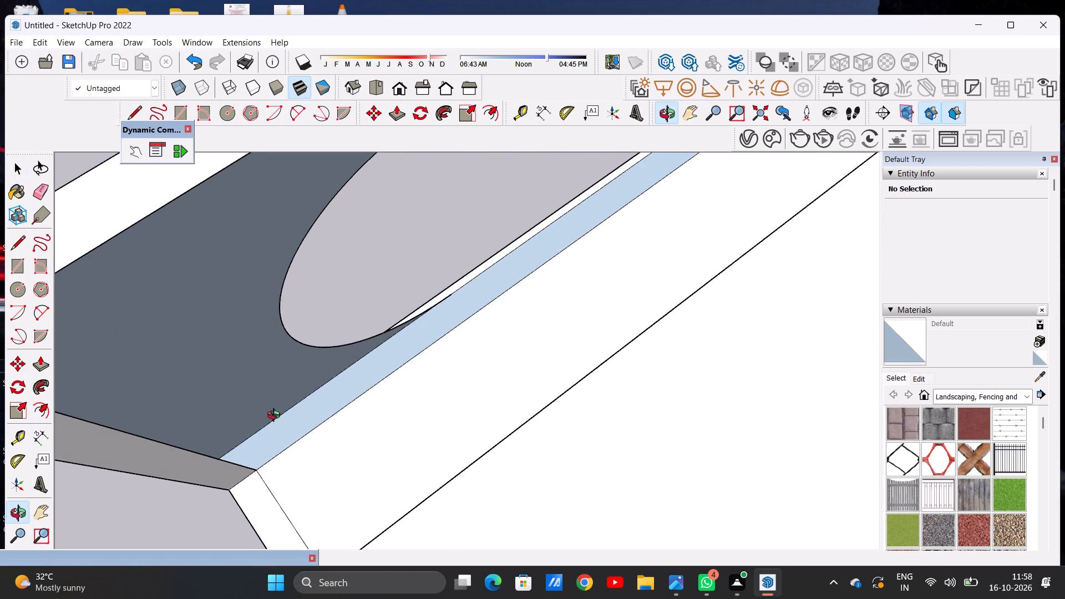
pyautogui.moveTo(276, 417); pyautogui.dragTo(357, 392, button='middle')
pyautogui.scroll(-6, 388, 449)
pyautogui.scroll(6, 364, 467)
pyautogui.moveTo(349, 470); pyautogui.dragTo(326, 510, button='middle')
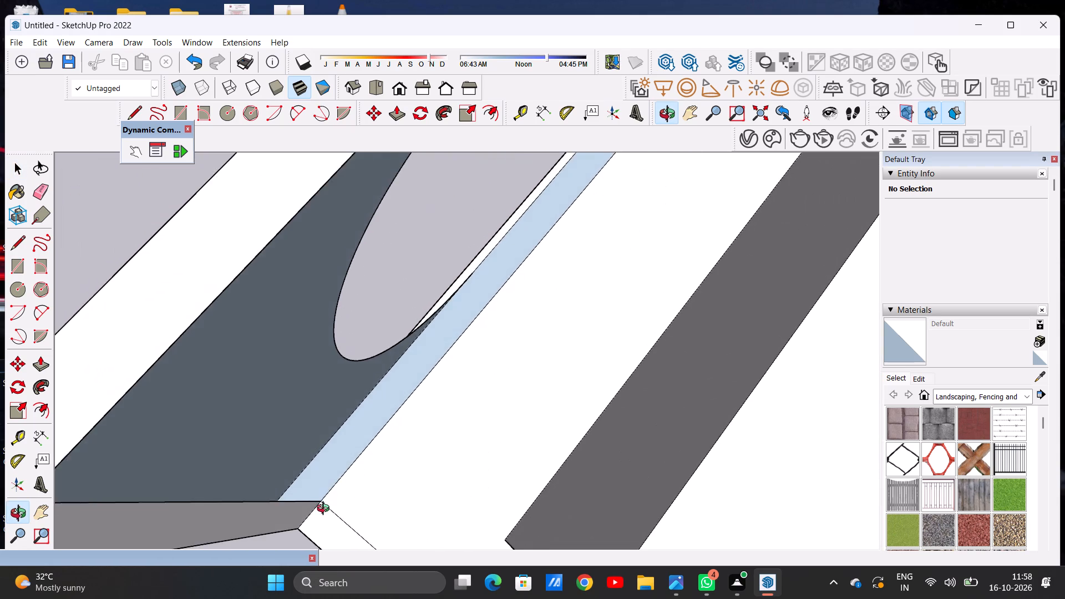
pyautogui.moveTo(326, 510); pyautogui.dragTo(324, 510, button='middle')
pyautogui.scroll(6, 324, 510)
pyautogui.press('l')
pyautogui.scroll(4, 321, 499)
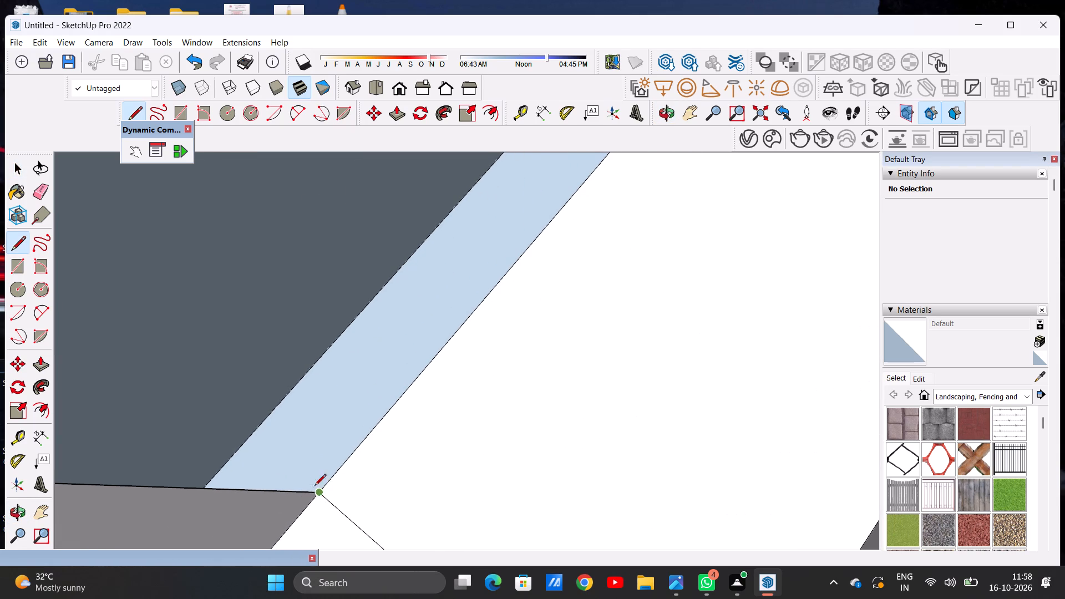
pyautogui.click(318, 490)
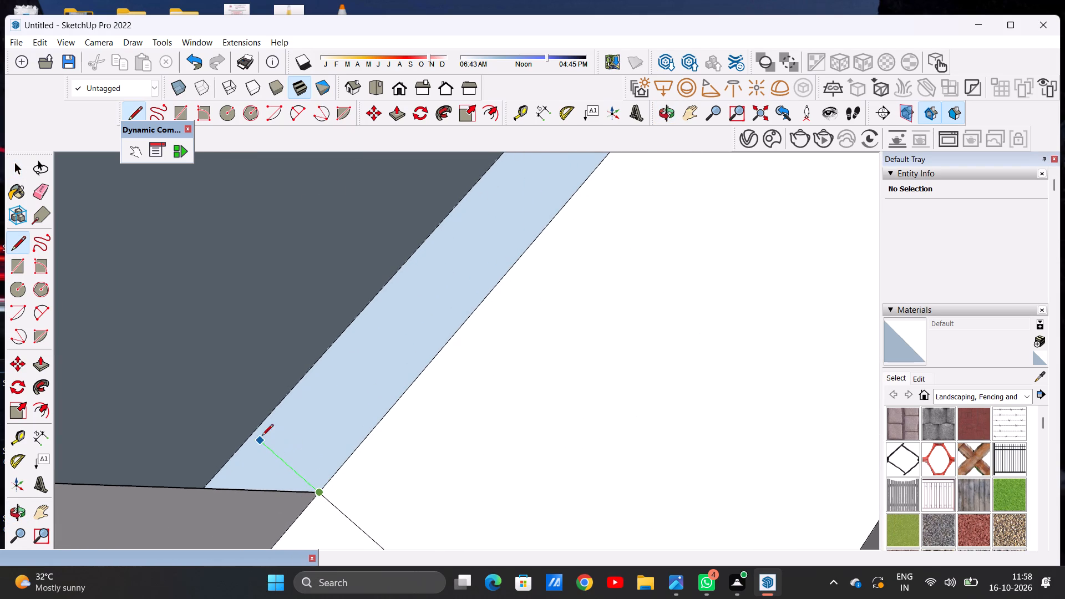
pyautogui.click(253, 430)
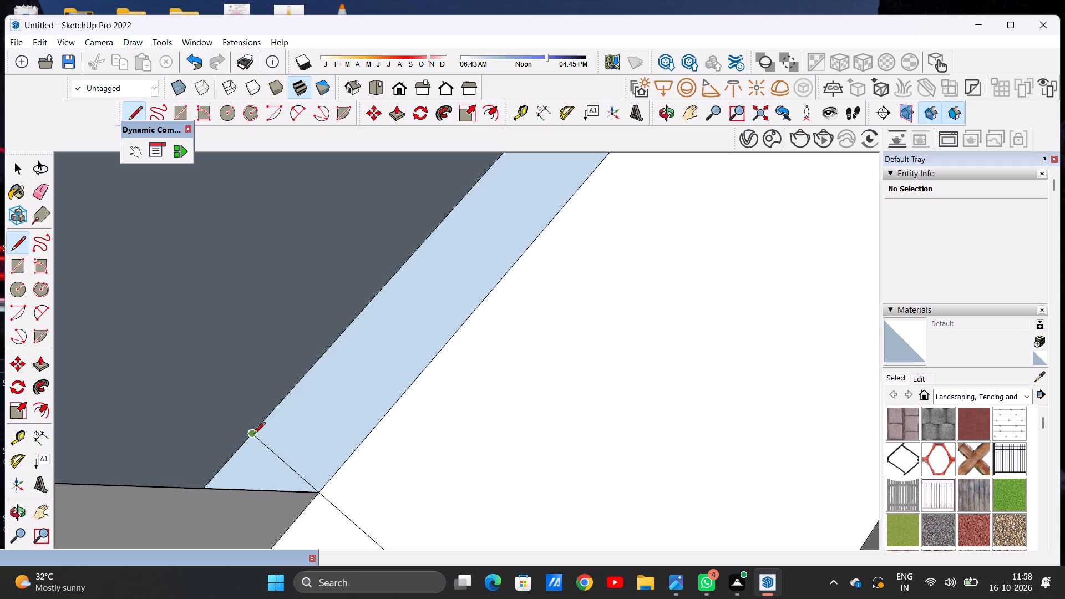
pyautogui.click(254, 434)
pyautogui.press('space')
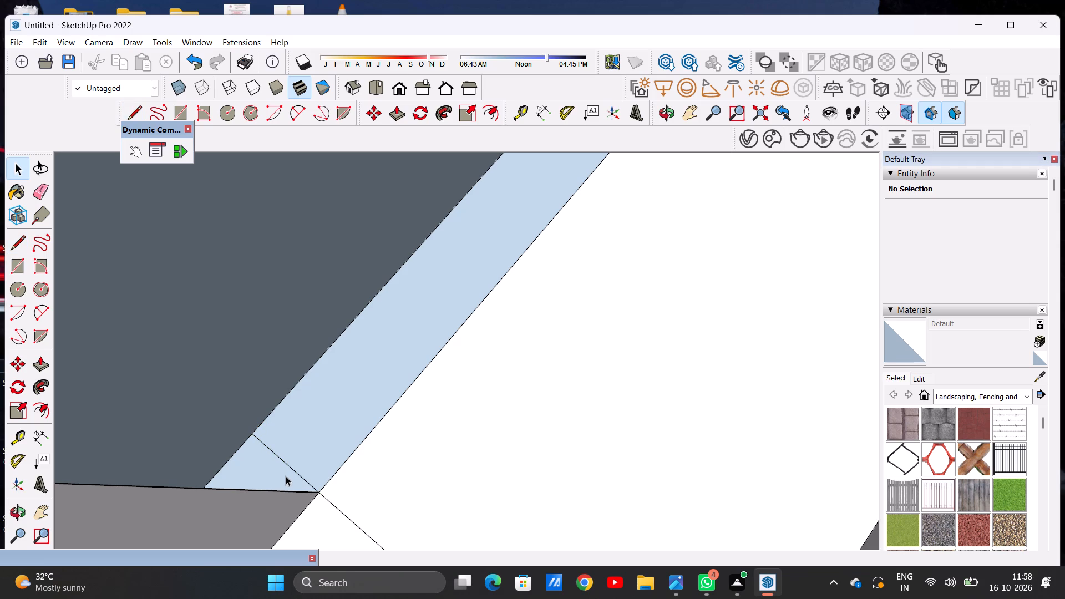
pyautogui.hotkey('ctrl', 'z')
# Examine the round-ended opening's bottom edge and the blue strip along the wall's foot from above, behind and the front.
pyautogui.scroll(-10, 372, 475)
pyautogui.scroll(1, 386, 468)
pyautogui.scroll(-11, 386, 468)
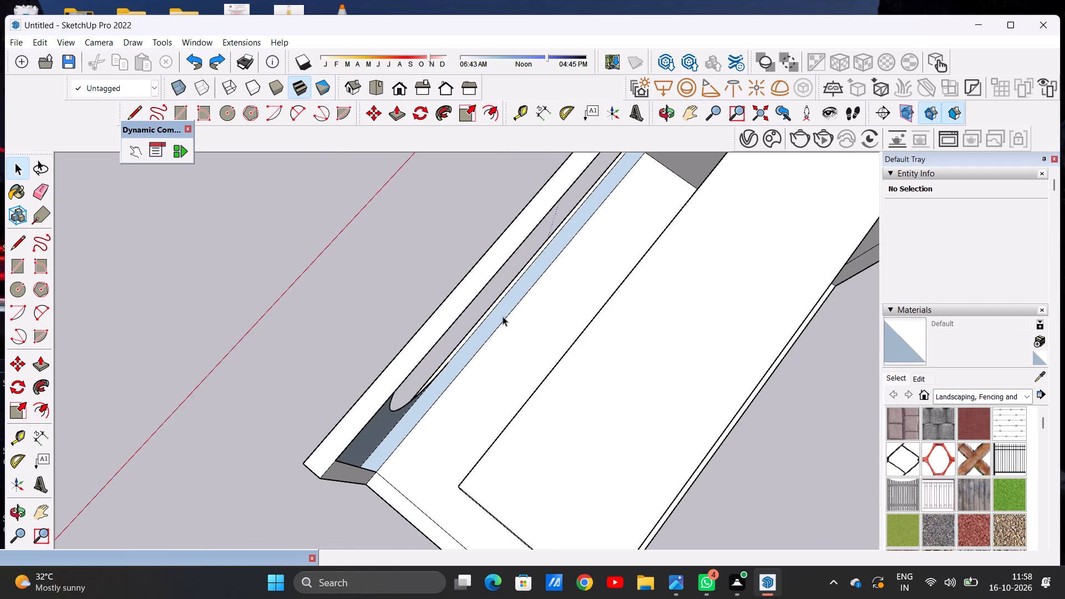
pyautogui.scroll(3, 524, 270)
pyautogui.scroll(-6, 537, 364)
pyautogui.moveTo(516, 370); pyautogui.dragTo(564, 269, button='middle')
pyautogui.scroll(8, 542, 225)
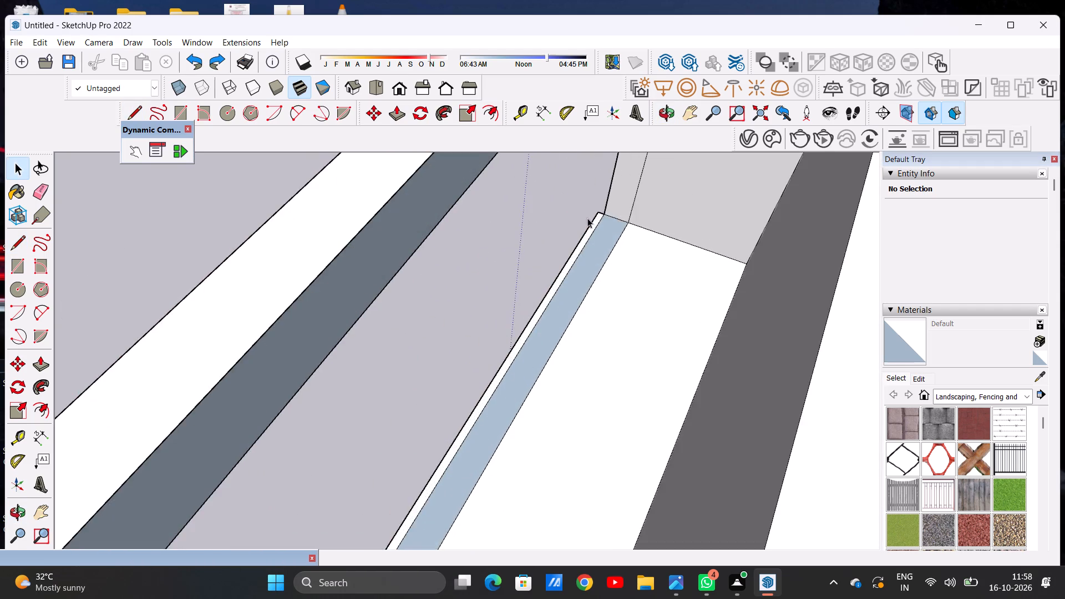
pyautogui.scroll(7, 587, 218)
pyautogui.scroll(-20, 597, 366)
pyautogui.scroll(-9, 597, 366)
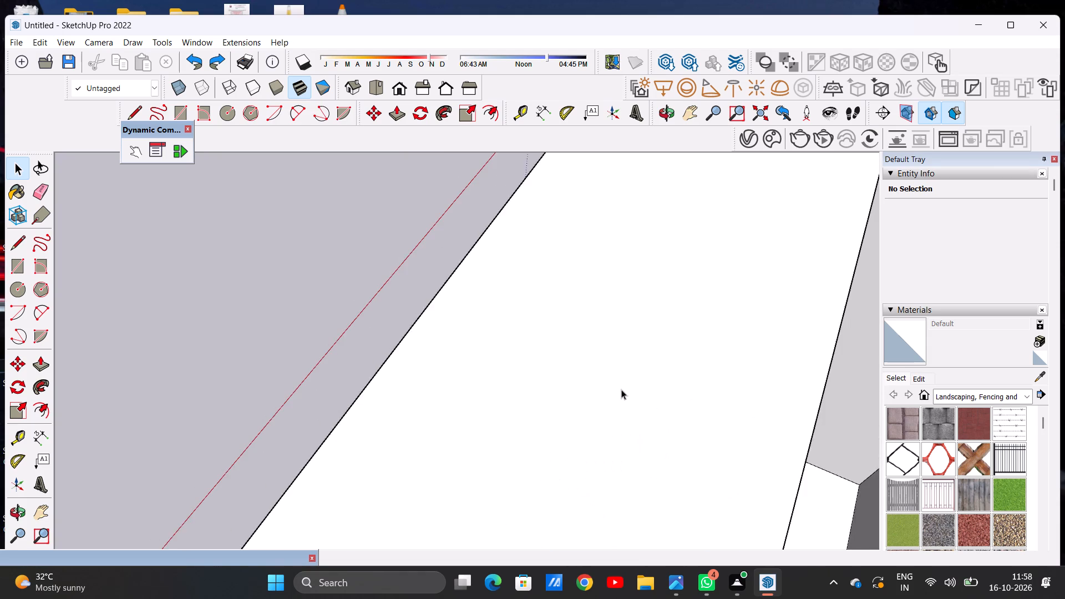
pyautogui.scroll(-20, 621, 389)
pyautogui.scroll(-8, 621, 389)
pyautogui.moveTo(494, 418); pyautogui.dragTo(697, 390, button='middle')
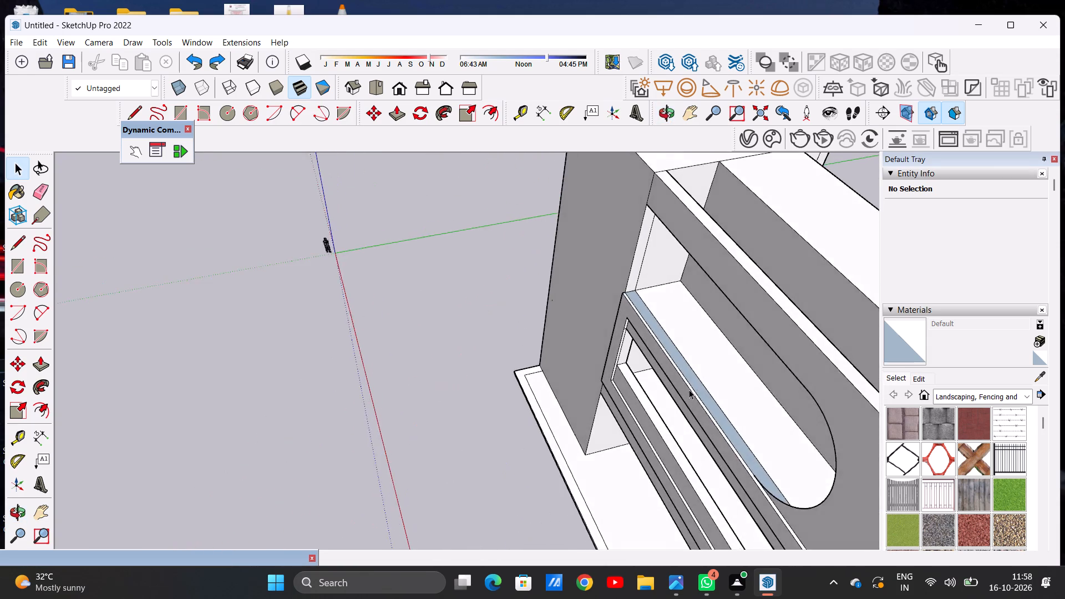
pyautogui.scroll(-12, 668, 402)
pyautogui.moveTo(565, 414); pyautogui.dragTo(736, 368, button='middle')
pyautogui.scroll(7, 619, 275)
pyautogui.moveTo(494, 375); pyautogui.dragTo(603, 293, button='middle')
pyautogui.scroll(6, 673, 316)
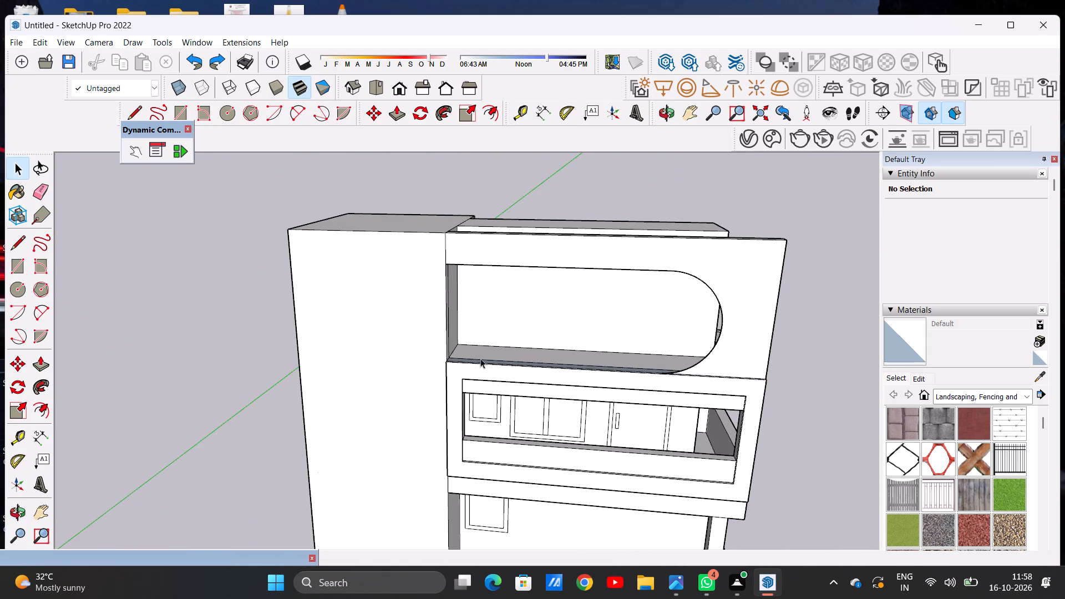
pyautogui.moveTo(463, 358); pyautogui.dragTo(336, 372, button='middle')
pyautogui.scroll(7, 449, 333)
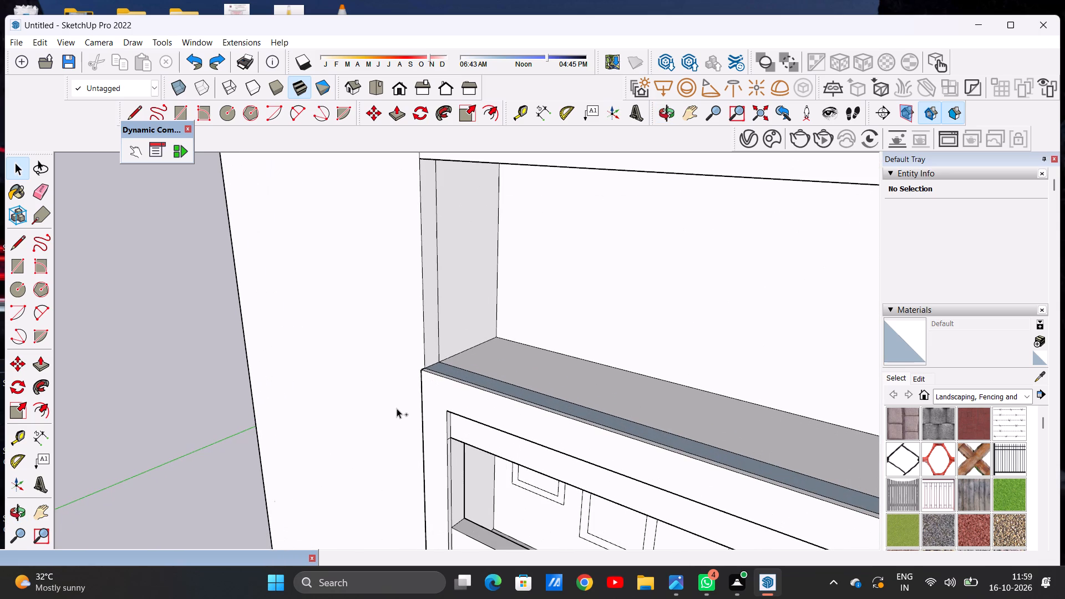
# Undo the deletion of the round-ended shape's front and back faces on the upper front wall.
pyautogui.hotkey('ctrl', 'z')
pyautogui.hotkey('ctrl', 'z')
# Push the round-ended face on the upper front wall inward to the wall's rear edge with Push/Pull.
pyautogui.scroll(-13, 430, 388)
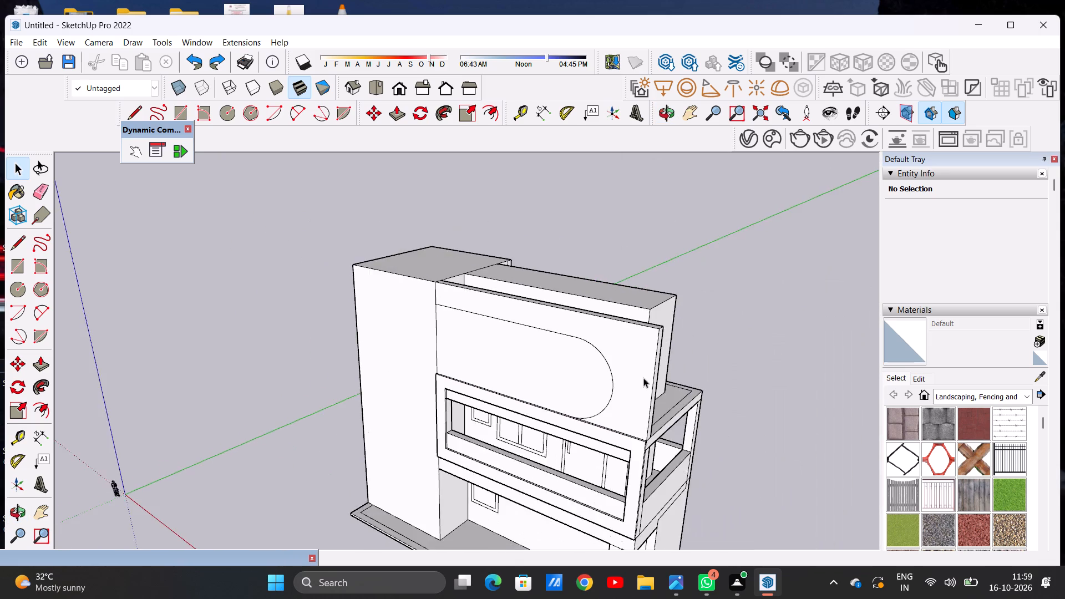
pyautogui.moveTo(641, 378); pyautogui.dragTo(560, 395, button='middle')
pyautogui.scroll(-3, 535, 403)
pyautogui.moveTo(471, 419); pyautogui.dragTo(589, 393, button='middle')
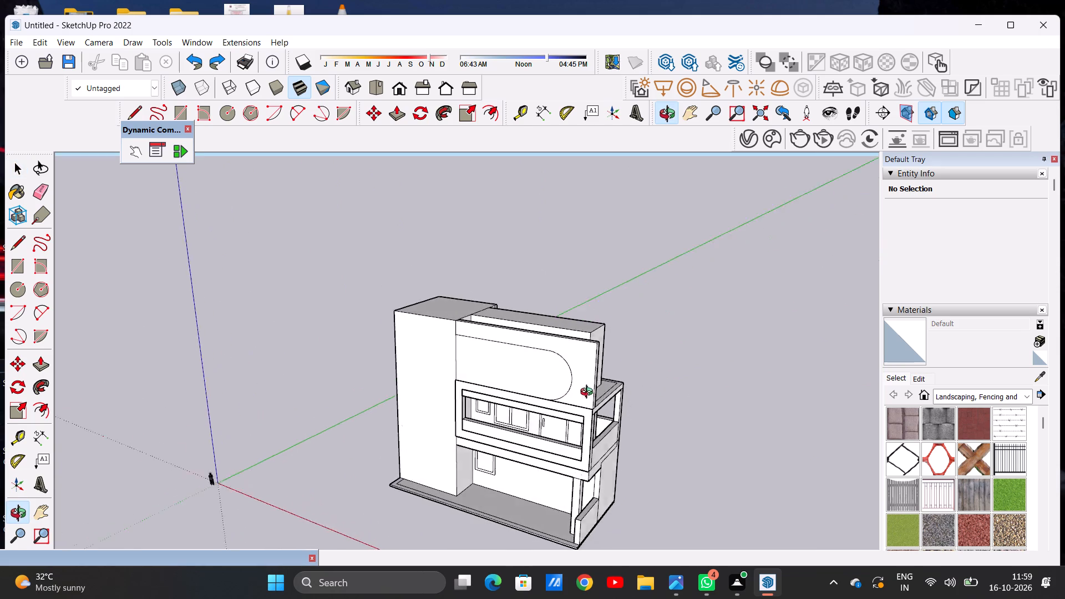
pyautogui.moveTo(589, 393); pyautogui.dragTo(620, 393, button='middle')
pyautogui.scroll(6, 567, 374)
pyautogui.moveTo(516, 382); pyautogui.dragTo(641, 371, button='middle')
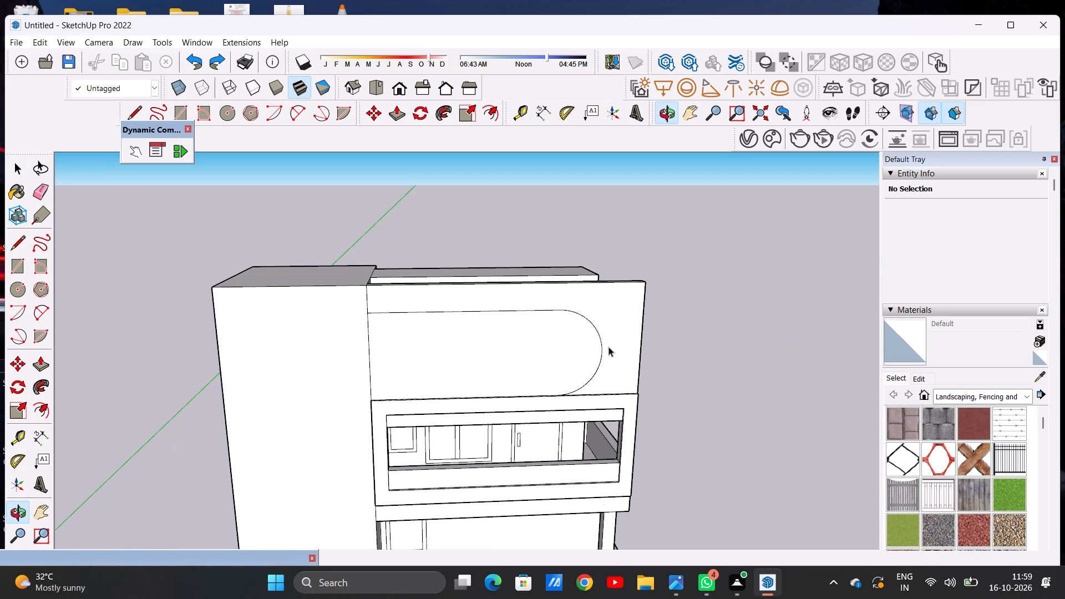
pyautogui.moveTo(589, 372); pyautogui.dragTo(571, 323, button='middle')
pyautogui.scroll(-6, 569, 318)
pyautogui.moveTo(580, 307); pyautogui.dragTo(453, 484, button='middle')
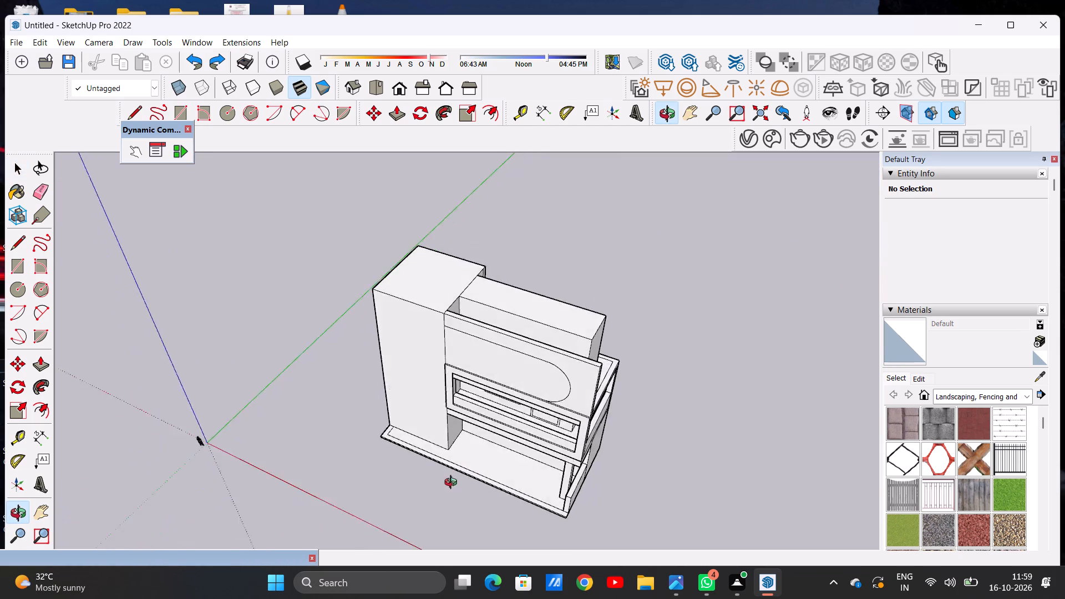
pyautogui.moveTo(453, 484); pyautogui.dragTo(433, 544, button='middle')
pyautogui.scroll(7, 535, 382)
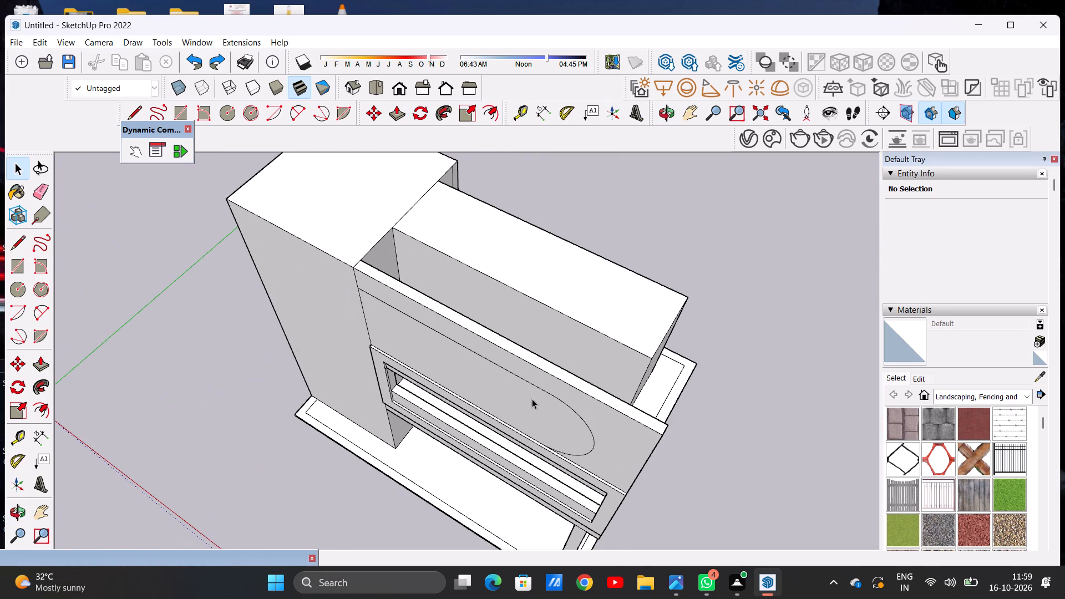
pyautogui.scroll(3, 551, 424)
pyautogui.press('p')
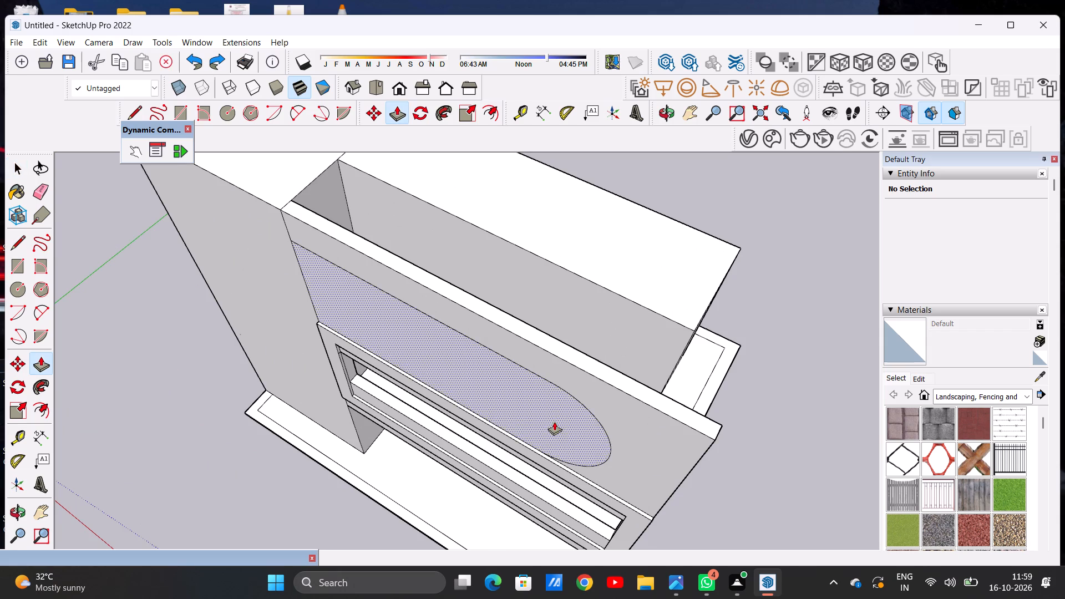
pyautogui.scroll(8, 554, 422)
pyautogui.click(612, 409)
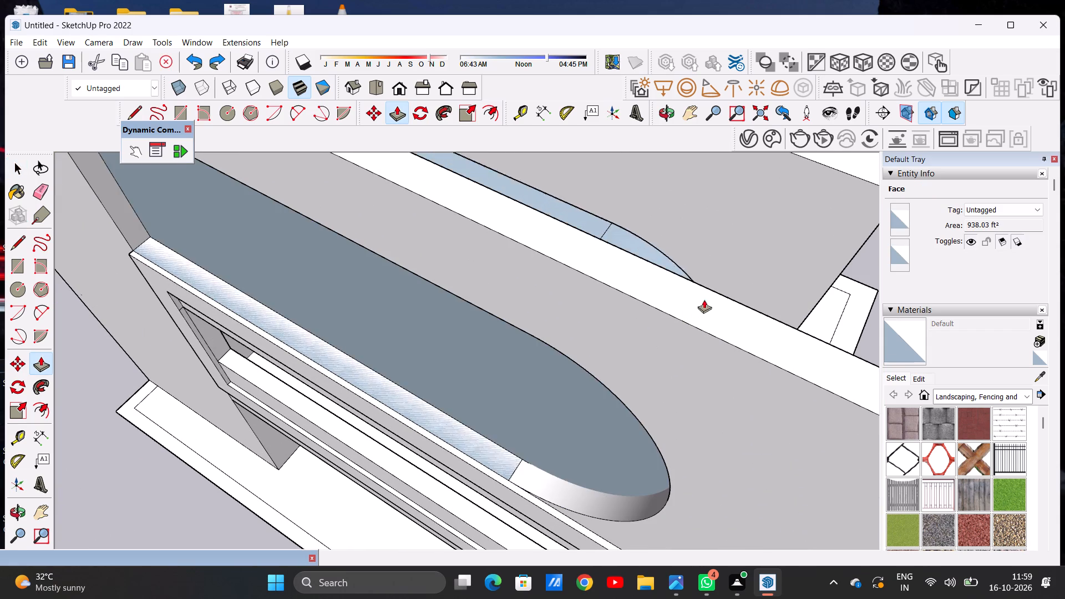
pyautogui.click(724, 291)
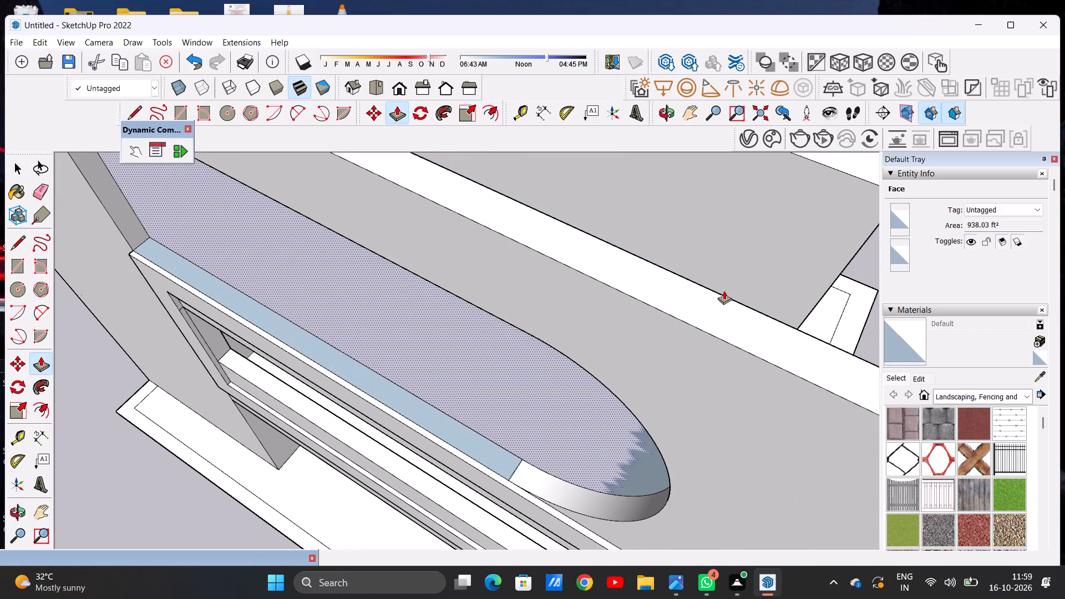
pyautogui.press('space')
# Examine the pushed-in round-ended shape from the front and rear, including its bottom edge above the framed balcony.
pyautogui.scroll(-7, 612, 449)
pyautogui.moveTo(610, 474); pyautogui.dragTo(724, 311, button='middle')
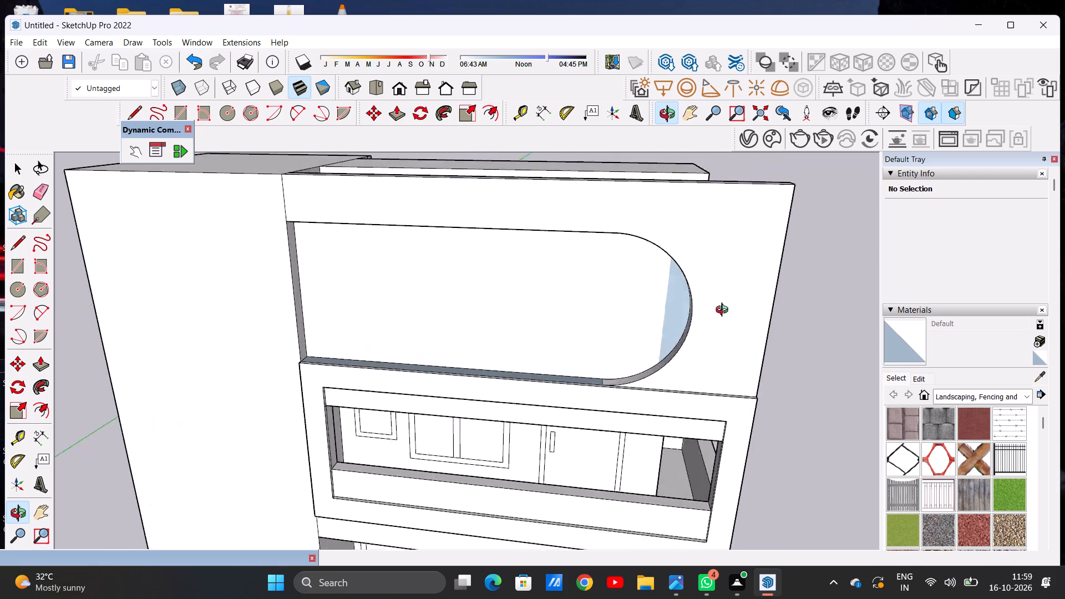
pyautogui.moveTo(724, 311); pyautogui.dragTo(343, 399, button='middle')
pyautogui.scroll(6, 411, 435)
pyautogui.moveTo(414, 468); pyautogui.dragTo(300, 485, button='middle')
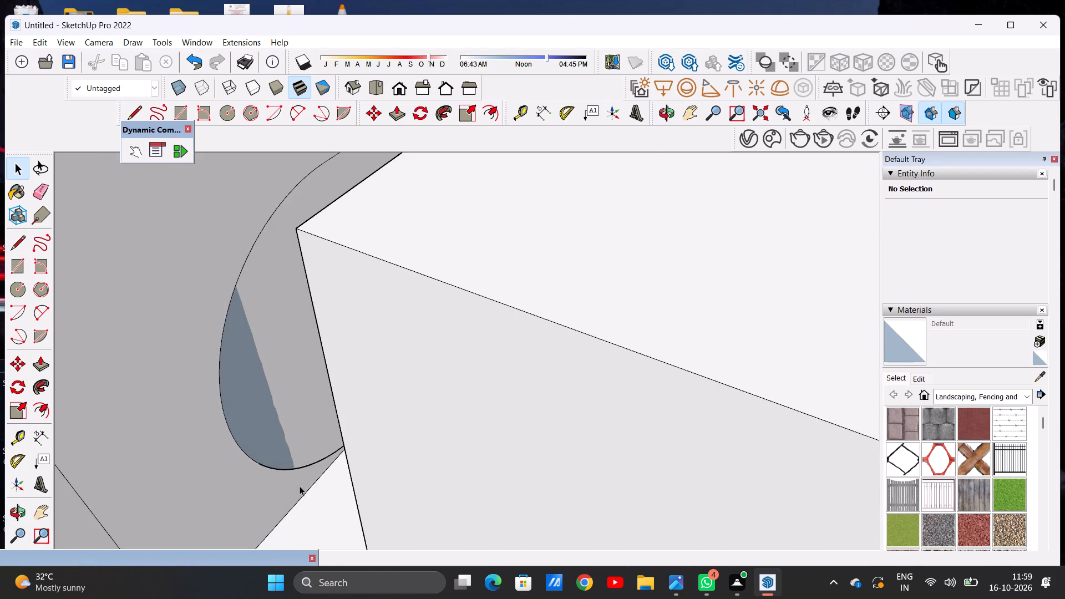
pyautogui.scroll(-8, 377, 359)
pyautogui.scroll(1, 545, 353)
pyautogui.scroll(-3, 545, 353)
pyautogui.scroll(16, 390, 453)
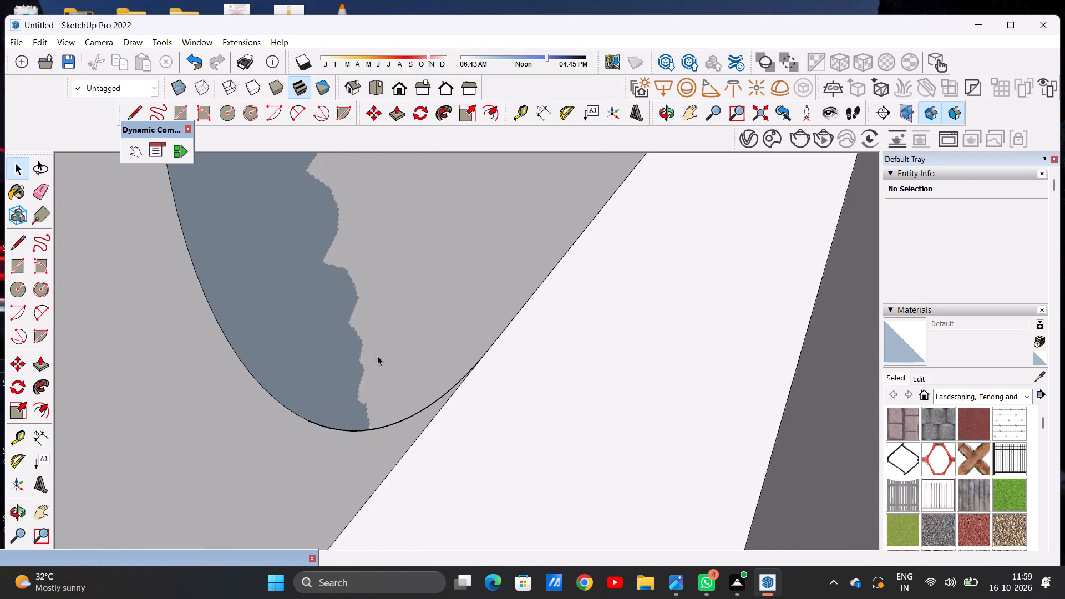
pyautogui.scroll(7, 491, 363)
pyautogui.scroll(-20, 557, 373)
pyautogui.scroll(-7, 557, 373)
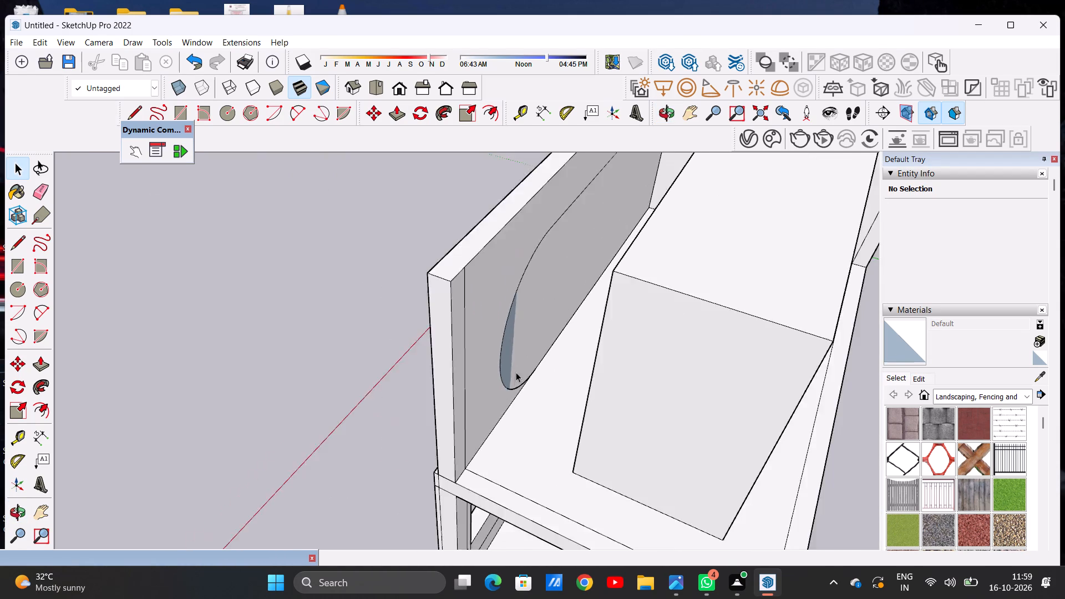
pyautogui.scroll(-4, 516, 372)
pyautogui.moveTo(368, 365); pyautogui.dragTo(845, 292, button='middle')
pyautogui.scroll(14, 435, 306)
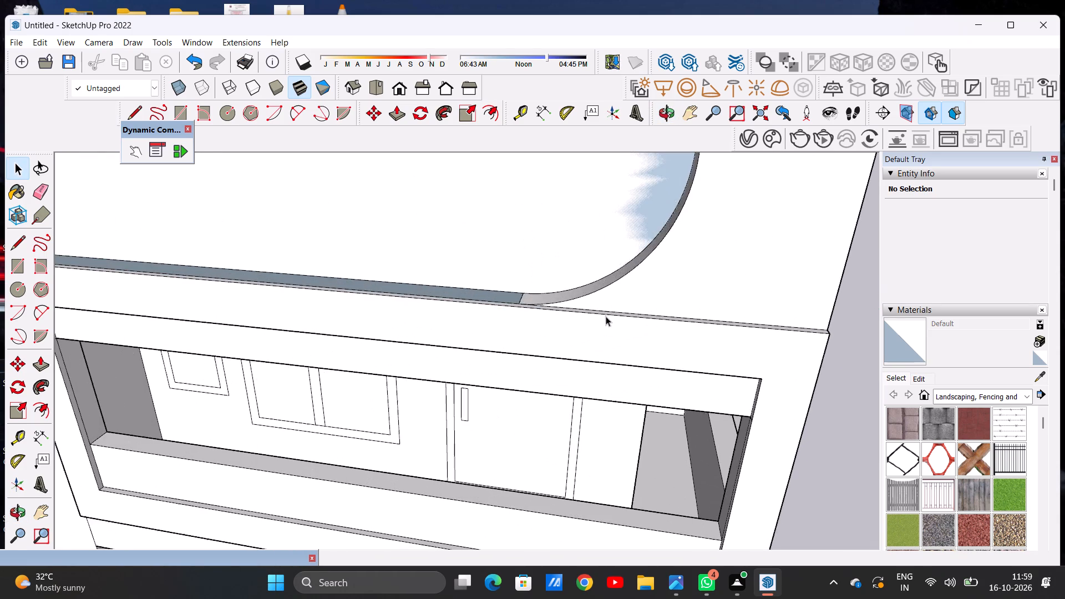
pyautogui.scroll(20, 527, 317)
pyautogui.scroll(12, 527, 317)
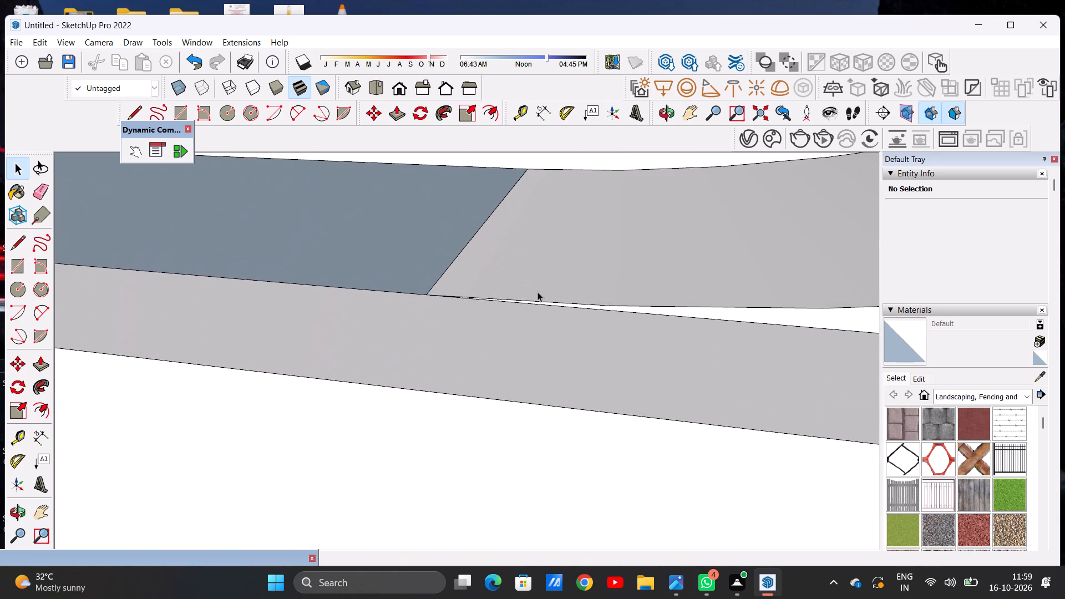
pyautogui.scroll(-20, 546, 309)
pyautogui.scroll(-20, 546, 309)
pyautogui.scroll(-9, 546, 309)
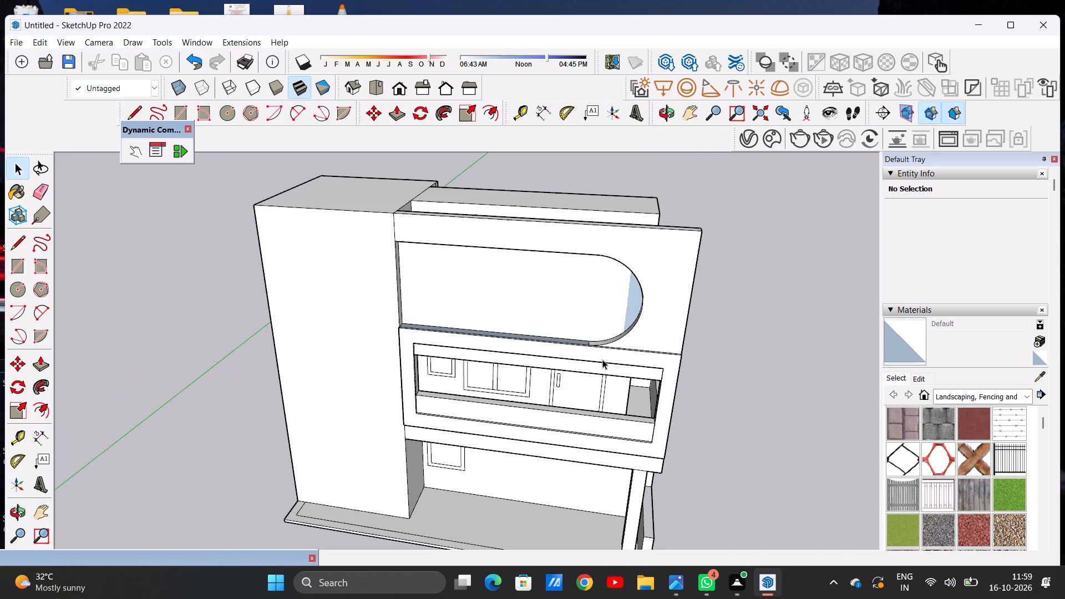
pyautogui.moveTo(603, 354); pyautogui.dragTo(616, 287, button='middle')
# Undo the round-ended Push/Pull and the drawing of its outline, back to a plain upper front wall.
pyautogui.hotkey('ctrl', 'z')
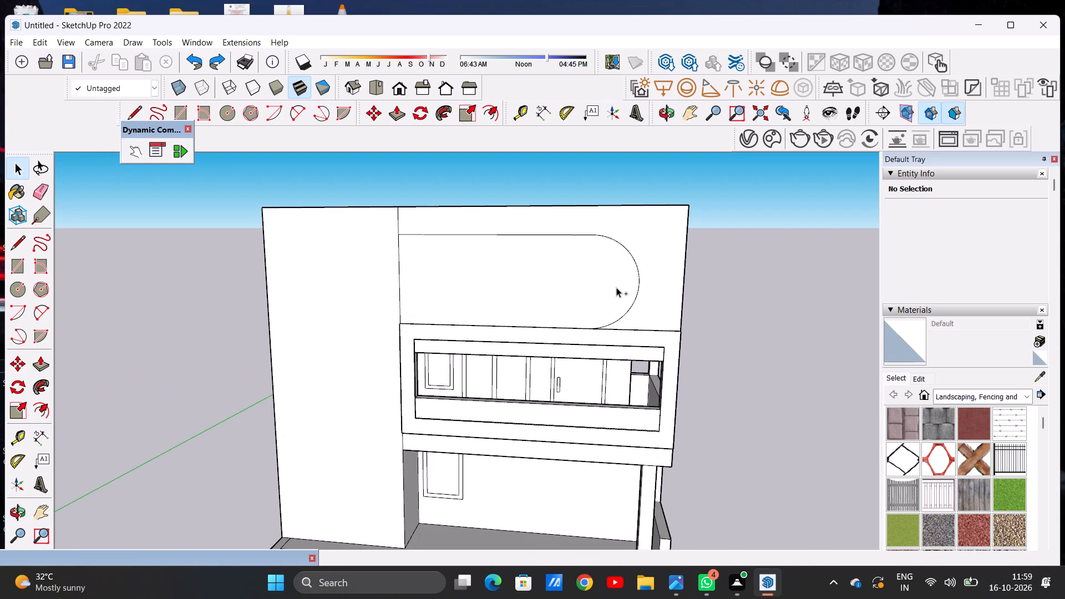
pyautogui.hotkey('ctrl', 'z')
pyautogui.scroll(-7, 579, 276)
pyautogui.moveTo(582, 270); pyautogui.dragTo(480, 370, button='middle')
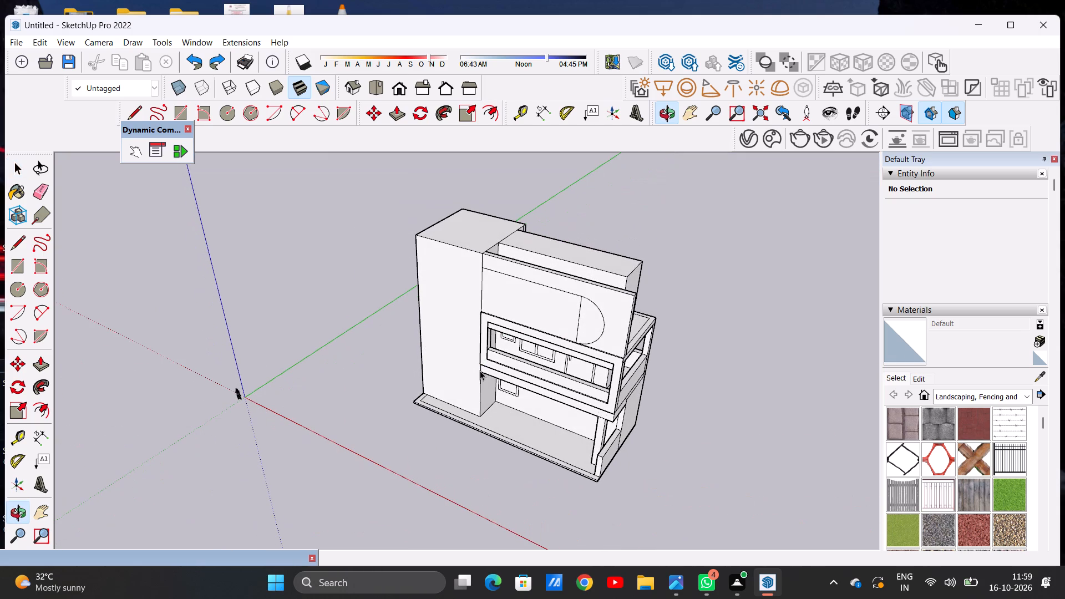
pyautogui.hotkey('ctrl', 'z')
pyautogui.hotkey('ctrl', 'z')
pyautogui.hotkey('ctrl', 'z')
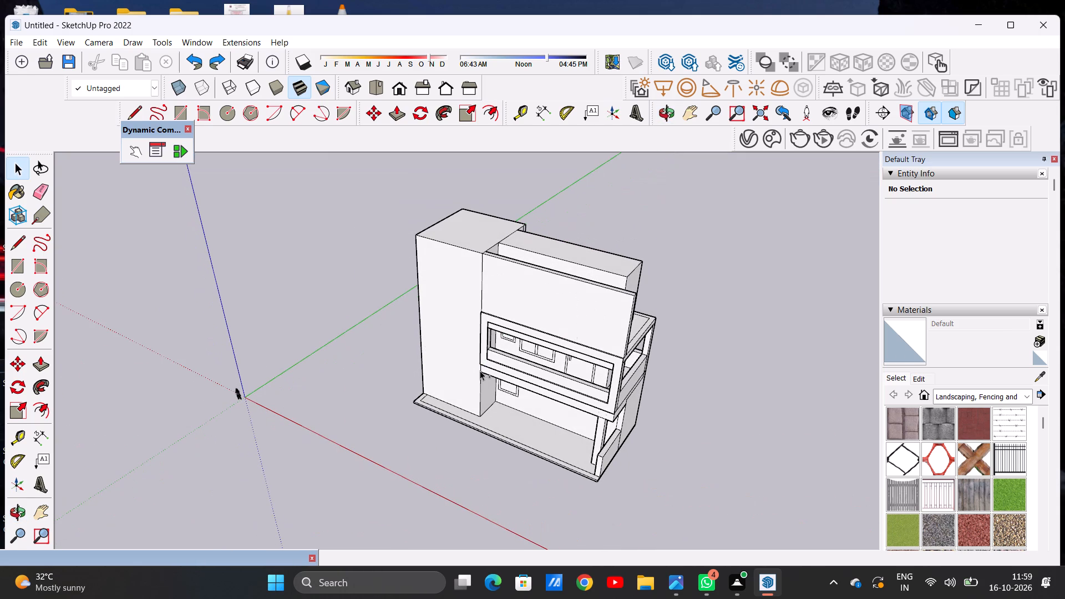
# Draw a rectangle of about 658 ft² on the upper front wall, starting at the tower's edge and ending above the framed balcony.
pyautogui.scroll(7, 496, 302)
pyautogui.moveTo(636, 316); pyautogui.dragTo(322, 339, button='middle')
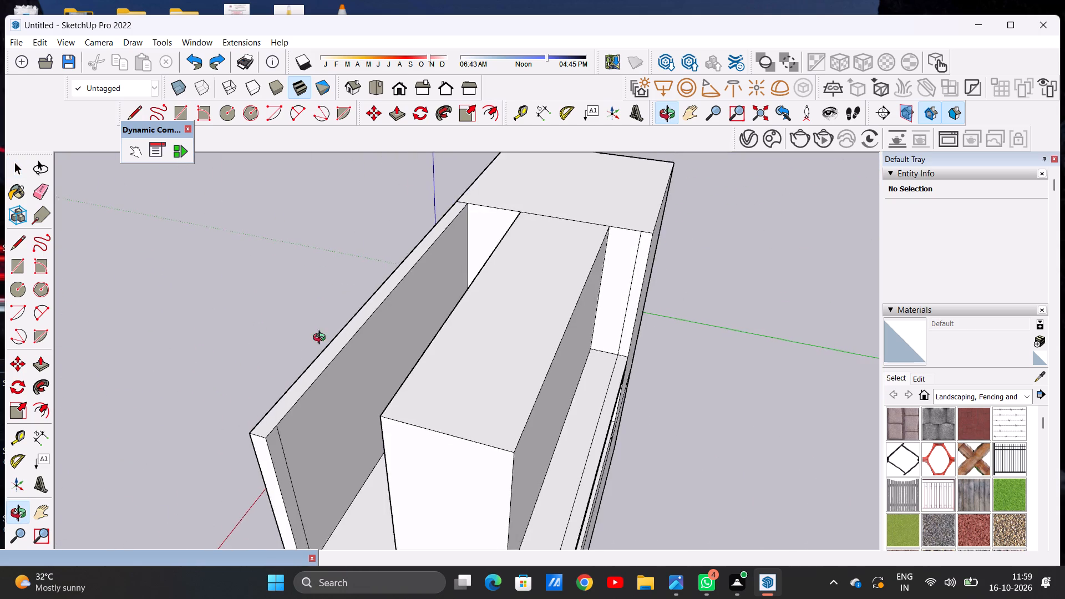
pyautogui.moveTo(322, 339); pyautogui.dragTo(711, 328, button='middle')
pyautogui.scroll(-2, 607, 347)
pyautogui.moveTo(455, 367); pyautogui.dragTo(490, 266, button='middle')
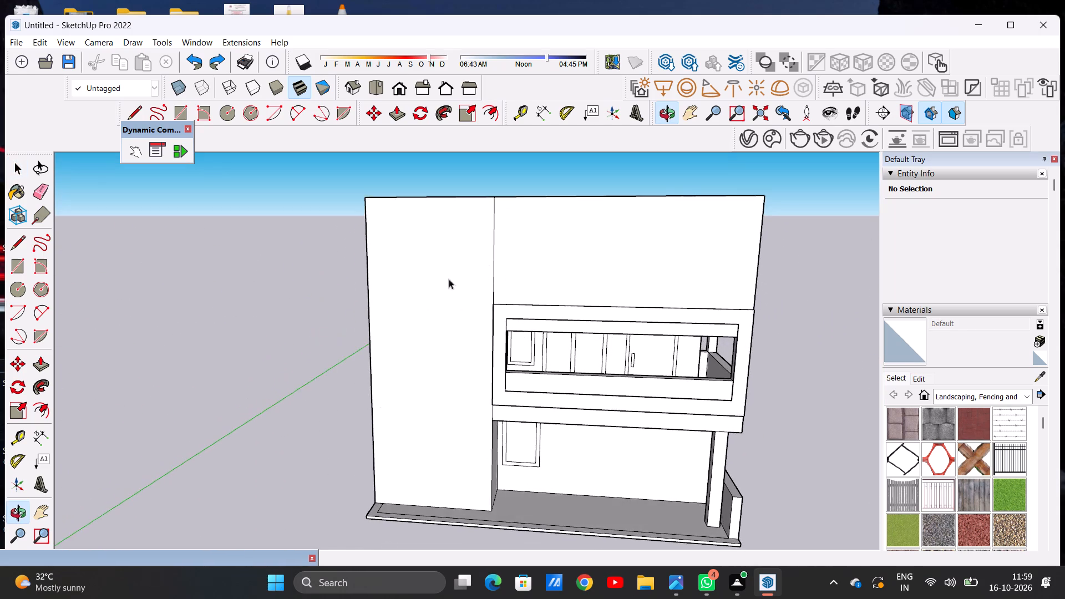
pyautogui.scroll(-5, 372, 337)
pyautogui.scroll(6, 546, 288)
pyautogui.moveTo(516, 304); pyautogui.dragTo(564, 281, button='middle')
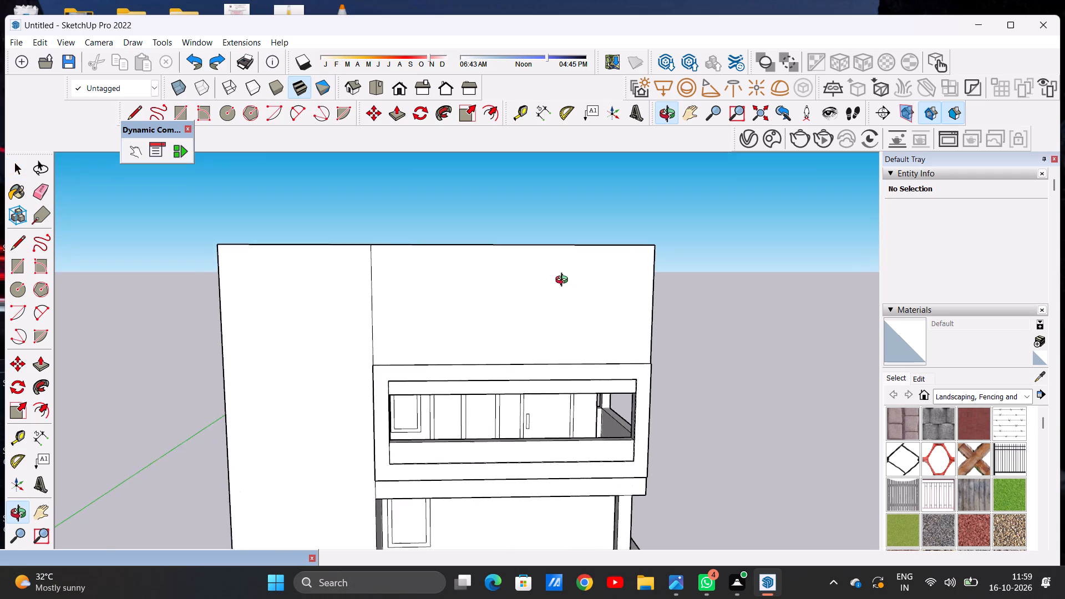
pyautogui.moveTo(564, 281); pyautogui.dragTo(556, 275, button='middle')
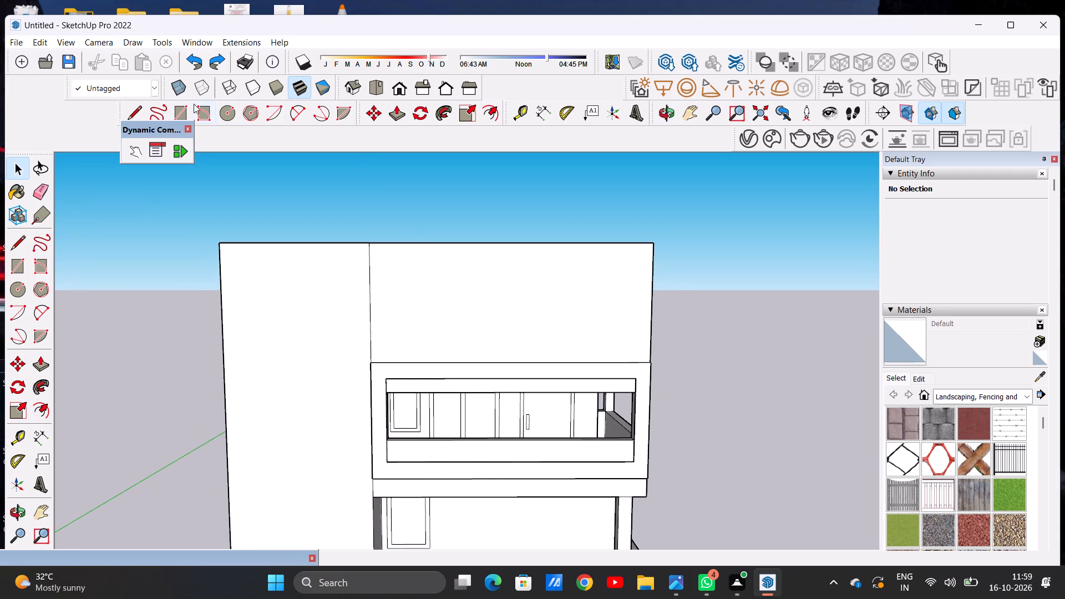
pyautogui.click(179, 114)
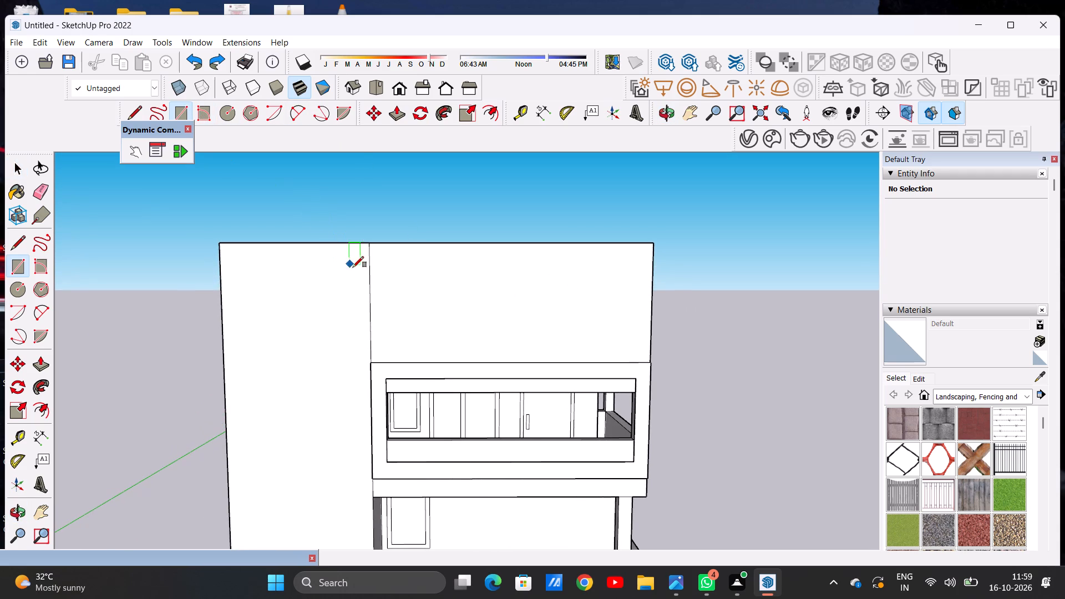
pyautogui.click(370, 269)
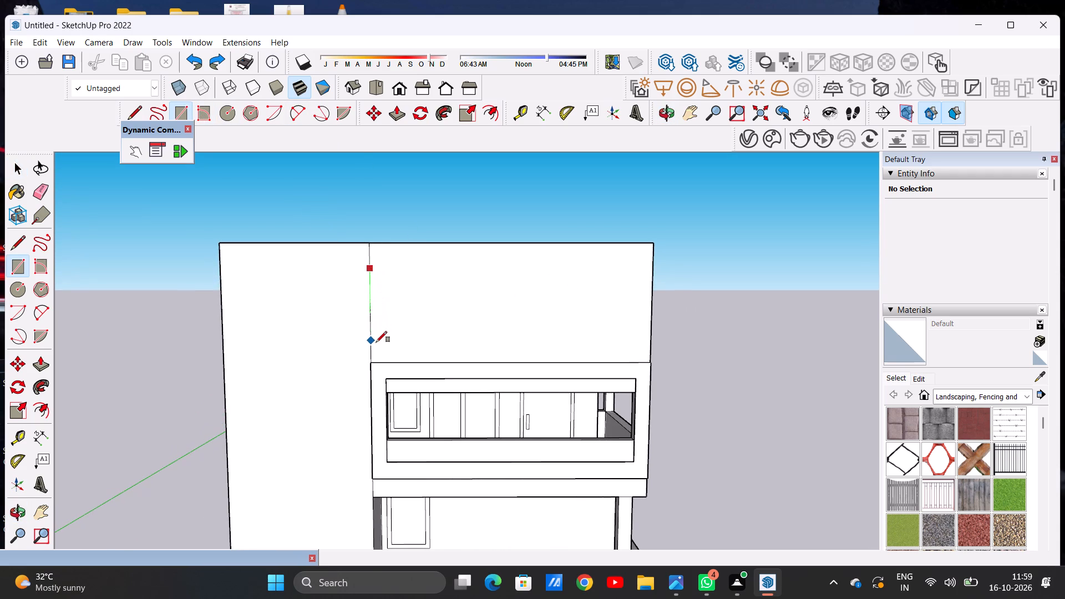
pyautogui.click(376, 348)
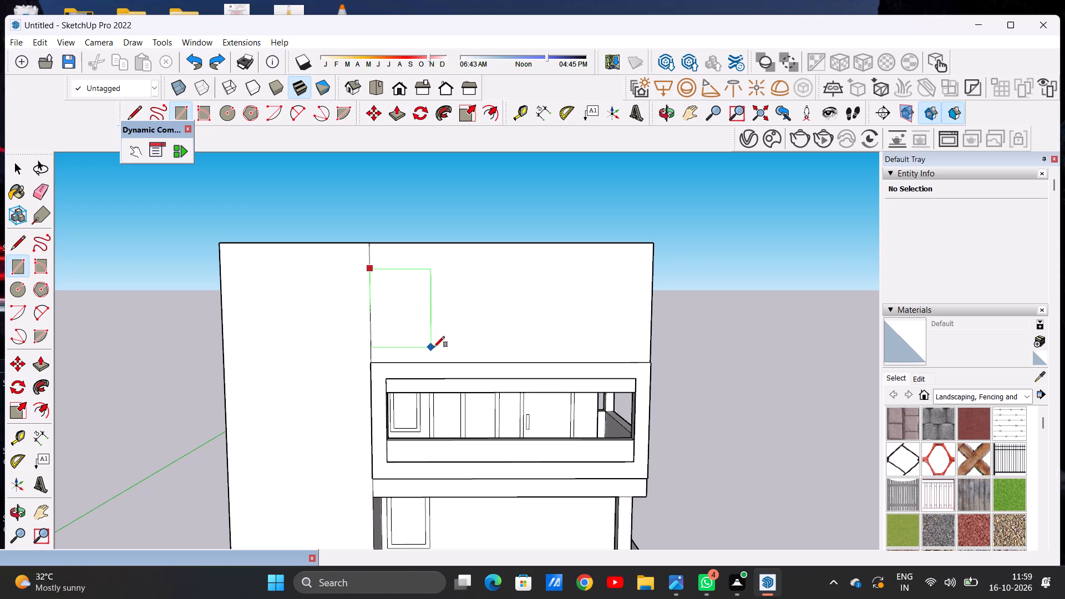
pyautogui.click(555, 349)
pyautogui.press('space')
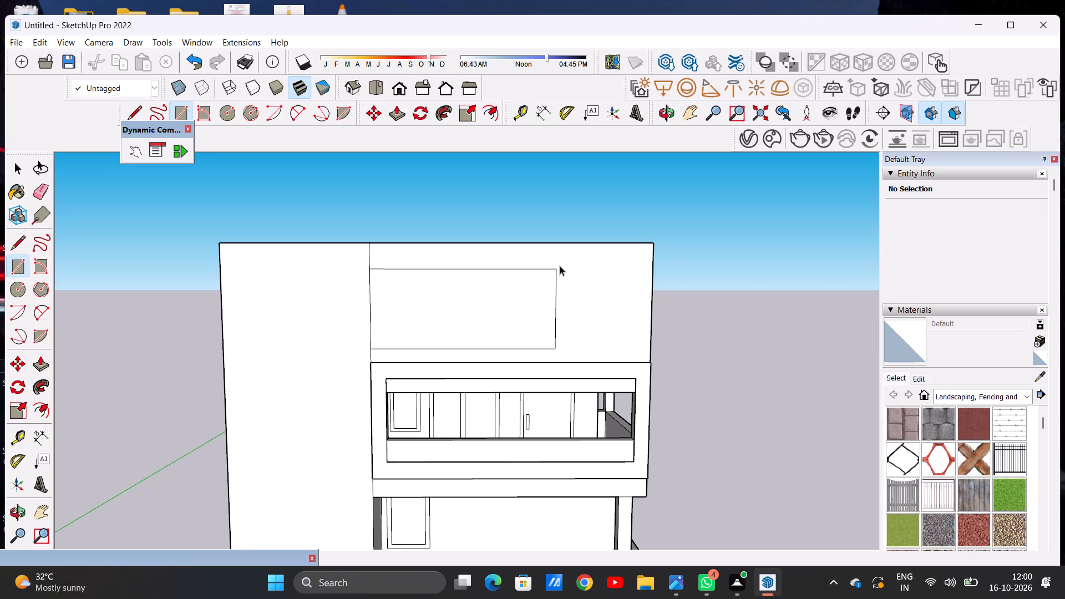
# Push the rectangle on the upper front wall inward to the wall's rear edge with Push/Pull.
pyautogui.moveTo(557, 266); pyautogui.dragTo(428, 429, button='middle')
pyautogui.press('p')
pyautogui.scroll(6, 469, 340)
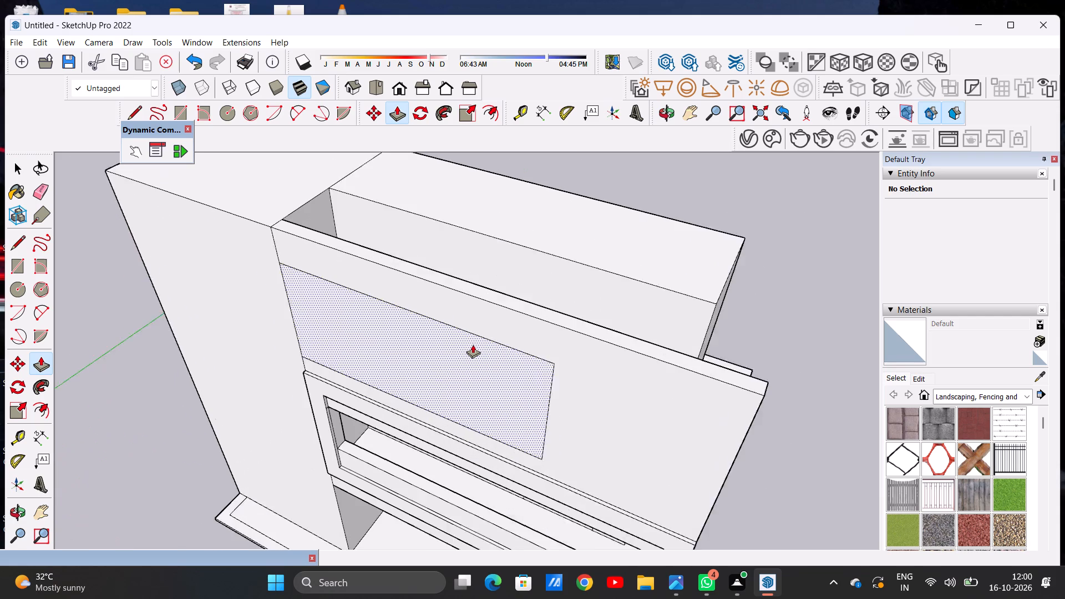
pyautogui.scroll(1, 473, 344)
pyautogui.click(496, 353)
pyautogui.click(577, 302)
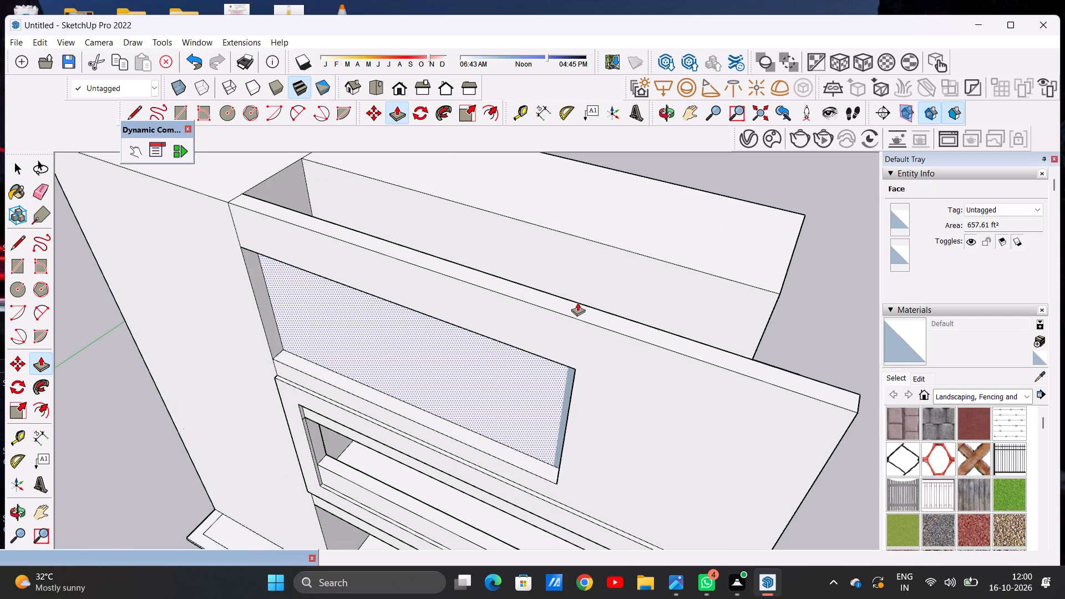
pyautogui.press('space')
pyautogui.scroll(-5, 561, 407)
pyautogui.moveTo(534, 429); pyautogui.dragTo(542, 410, button='middle')
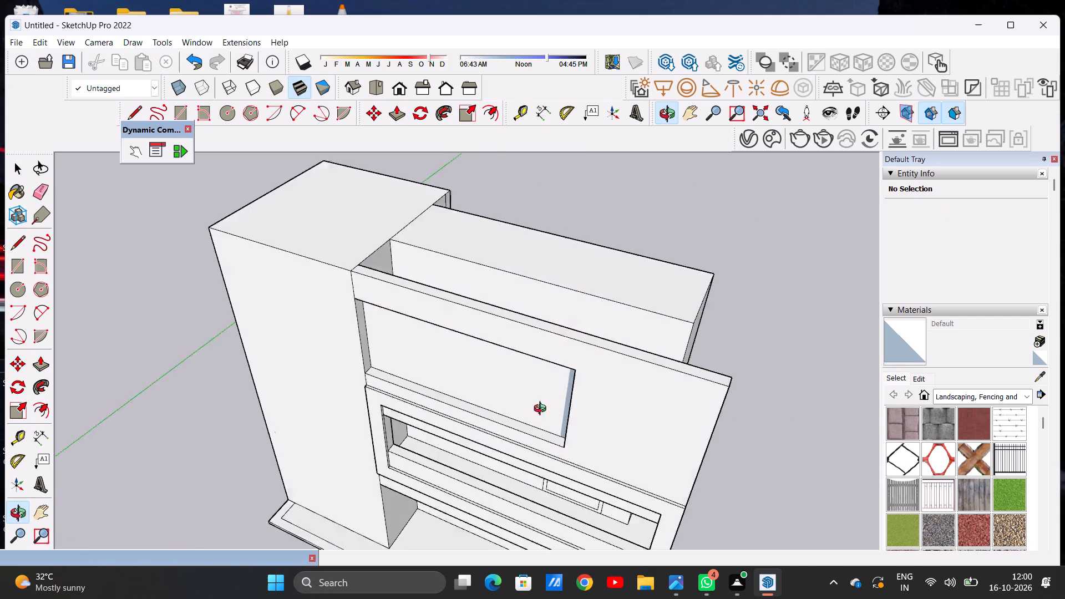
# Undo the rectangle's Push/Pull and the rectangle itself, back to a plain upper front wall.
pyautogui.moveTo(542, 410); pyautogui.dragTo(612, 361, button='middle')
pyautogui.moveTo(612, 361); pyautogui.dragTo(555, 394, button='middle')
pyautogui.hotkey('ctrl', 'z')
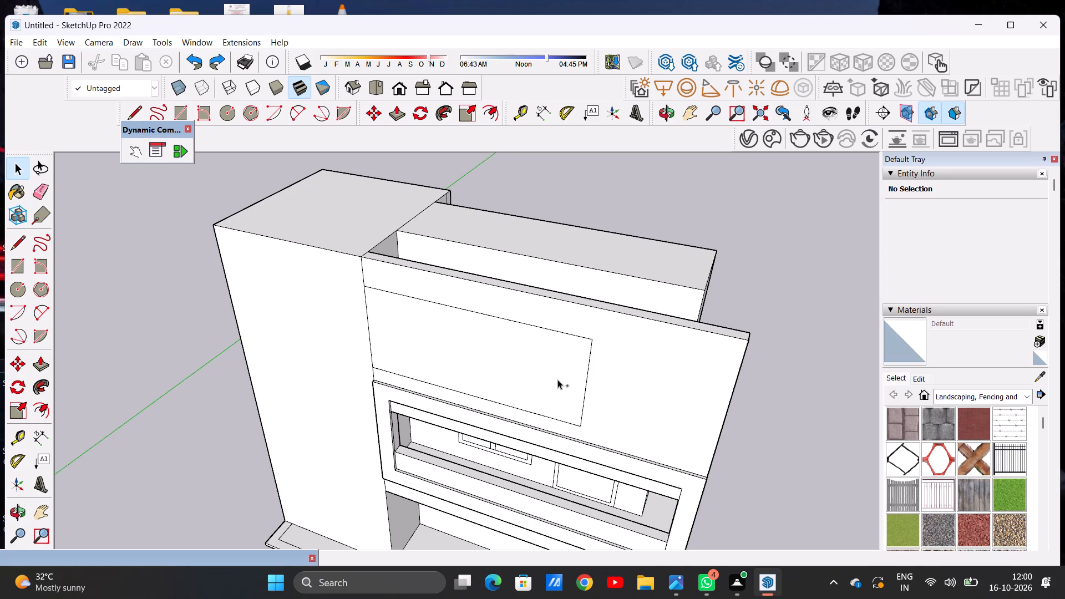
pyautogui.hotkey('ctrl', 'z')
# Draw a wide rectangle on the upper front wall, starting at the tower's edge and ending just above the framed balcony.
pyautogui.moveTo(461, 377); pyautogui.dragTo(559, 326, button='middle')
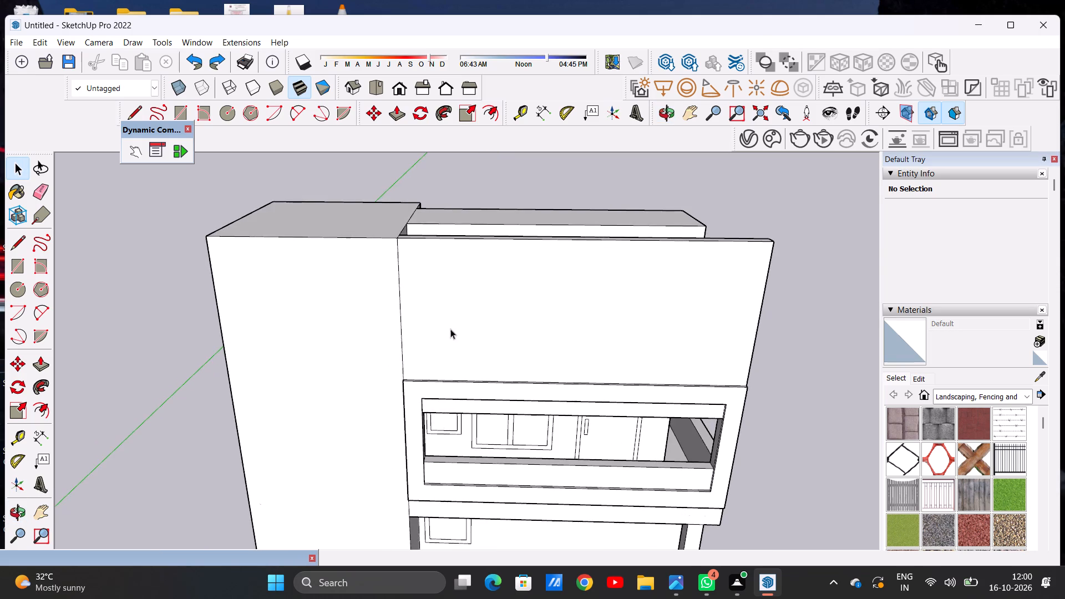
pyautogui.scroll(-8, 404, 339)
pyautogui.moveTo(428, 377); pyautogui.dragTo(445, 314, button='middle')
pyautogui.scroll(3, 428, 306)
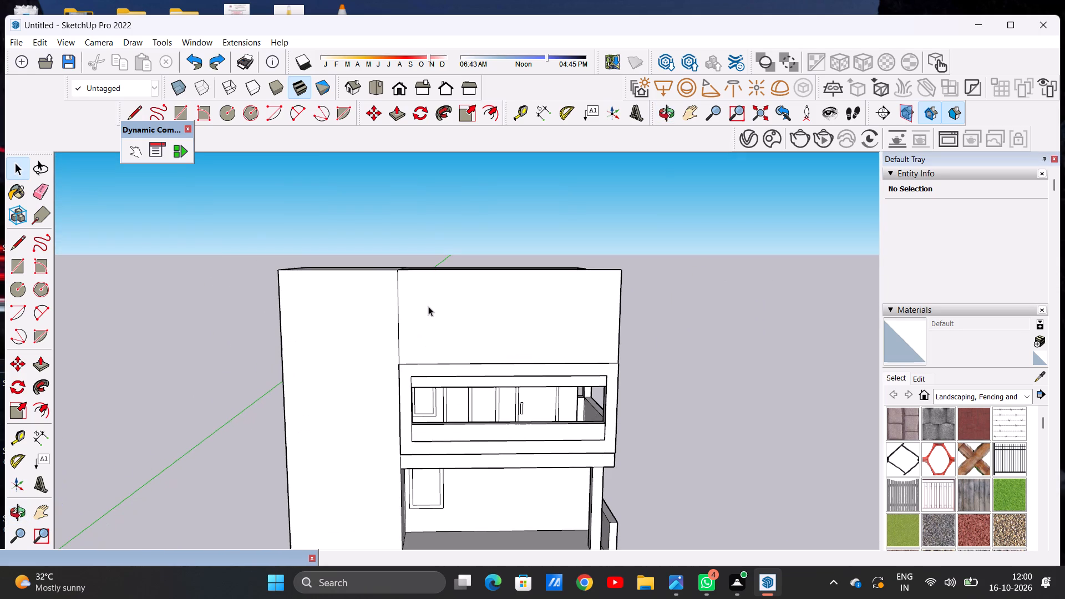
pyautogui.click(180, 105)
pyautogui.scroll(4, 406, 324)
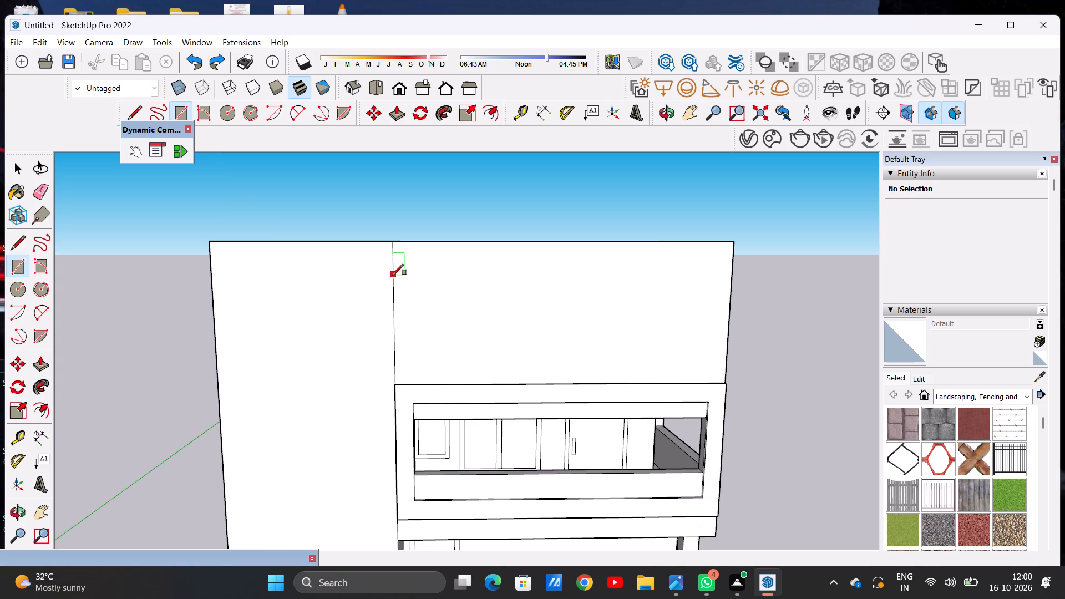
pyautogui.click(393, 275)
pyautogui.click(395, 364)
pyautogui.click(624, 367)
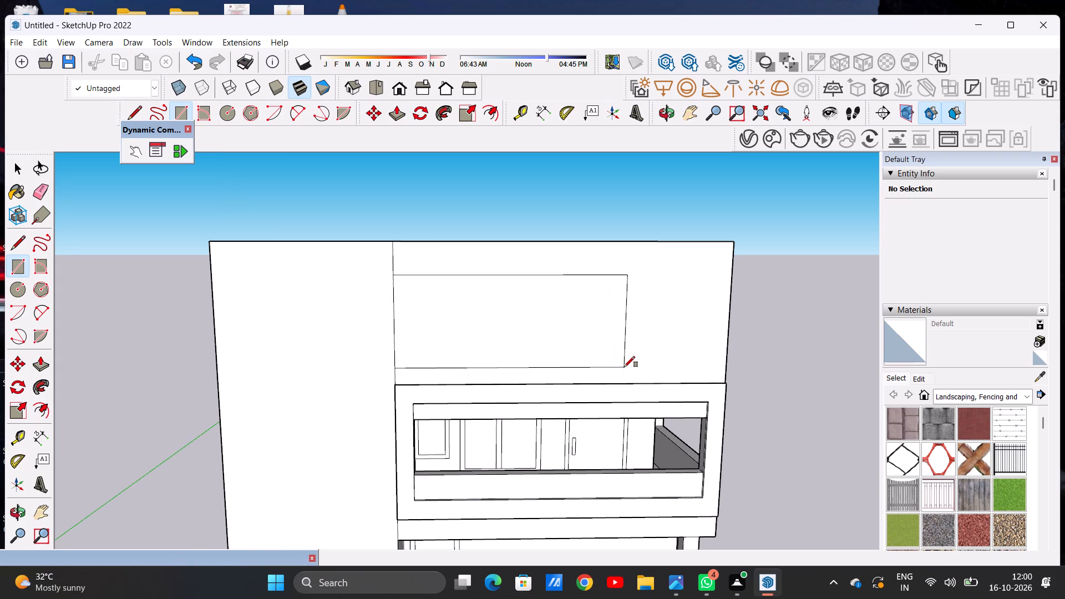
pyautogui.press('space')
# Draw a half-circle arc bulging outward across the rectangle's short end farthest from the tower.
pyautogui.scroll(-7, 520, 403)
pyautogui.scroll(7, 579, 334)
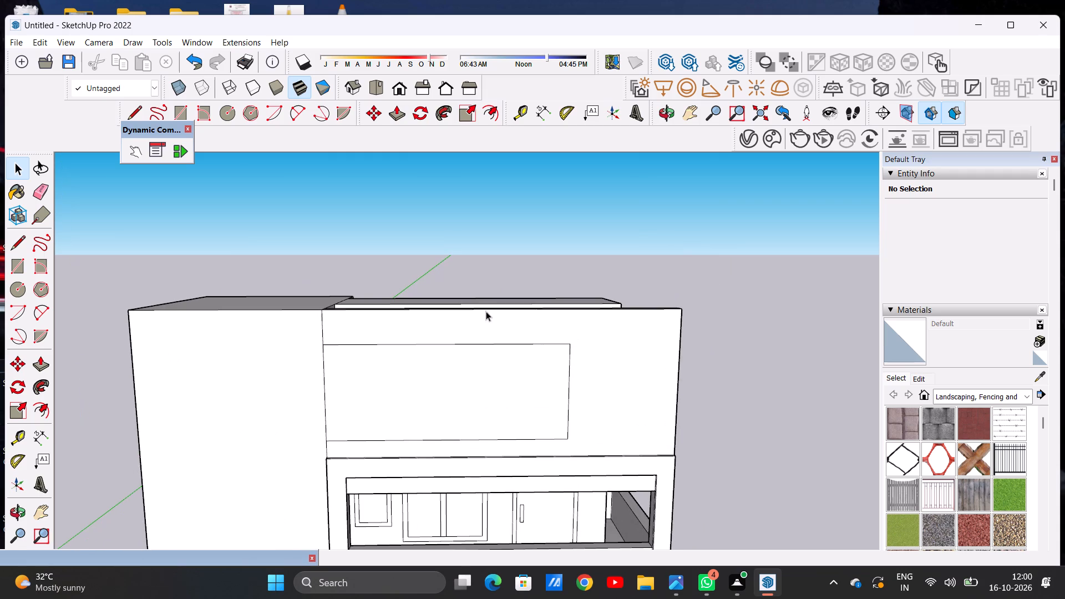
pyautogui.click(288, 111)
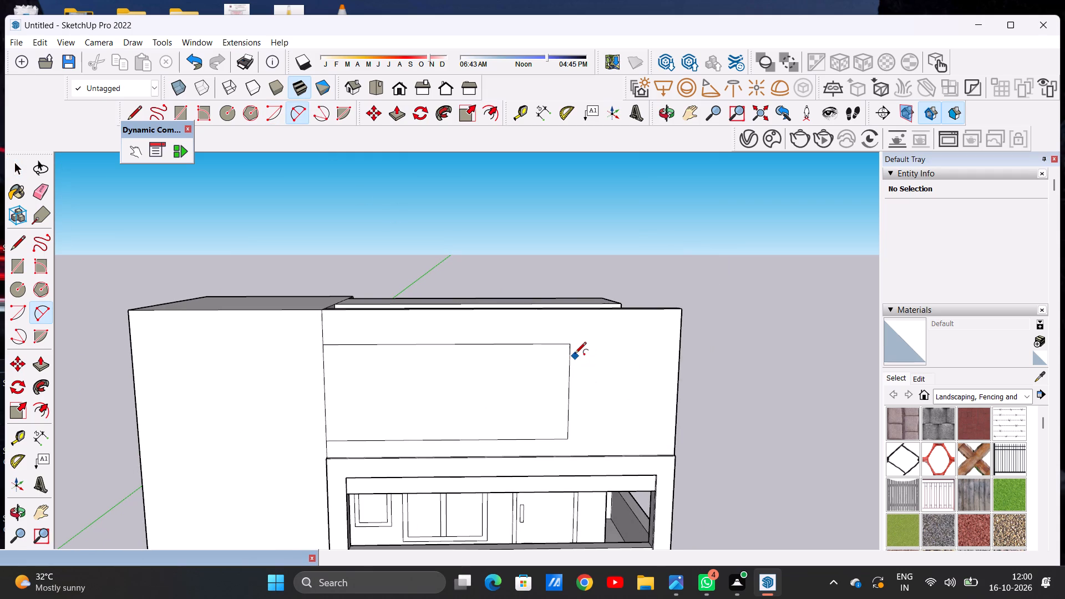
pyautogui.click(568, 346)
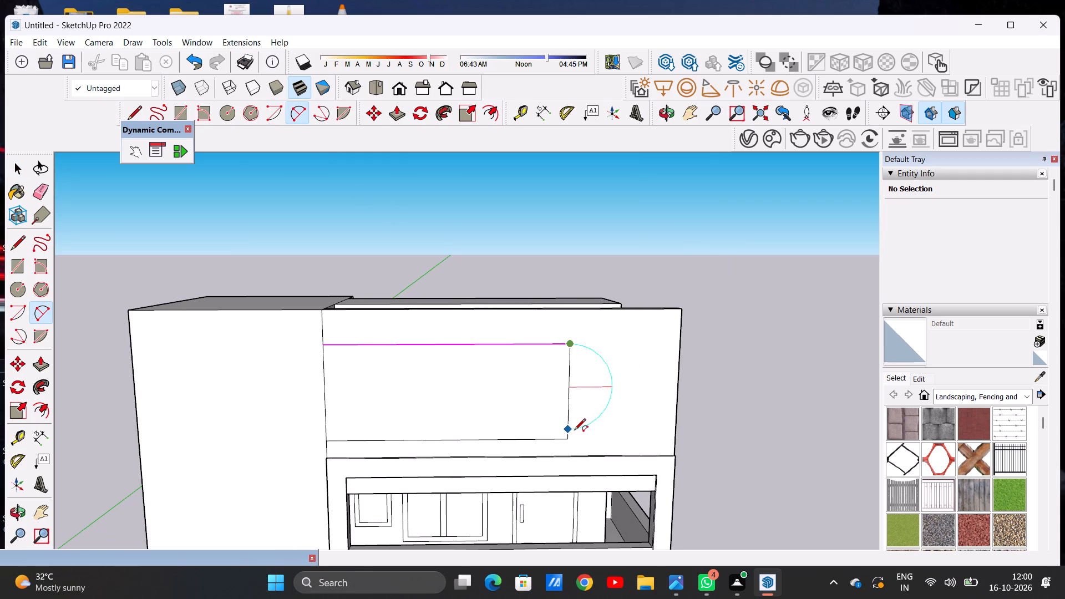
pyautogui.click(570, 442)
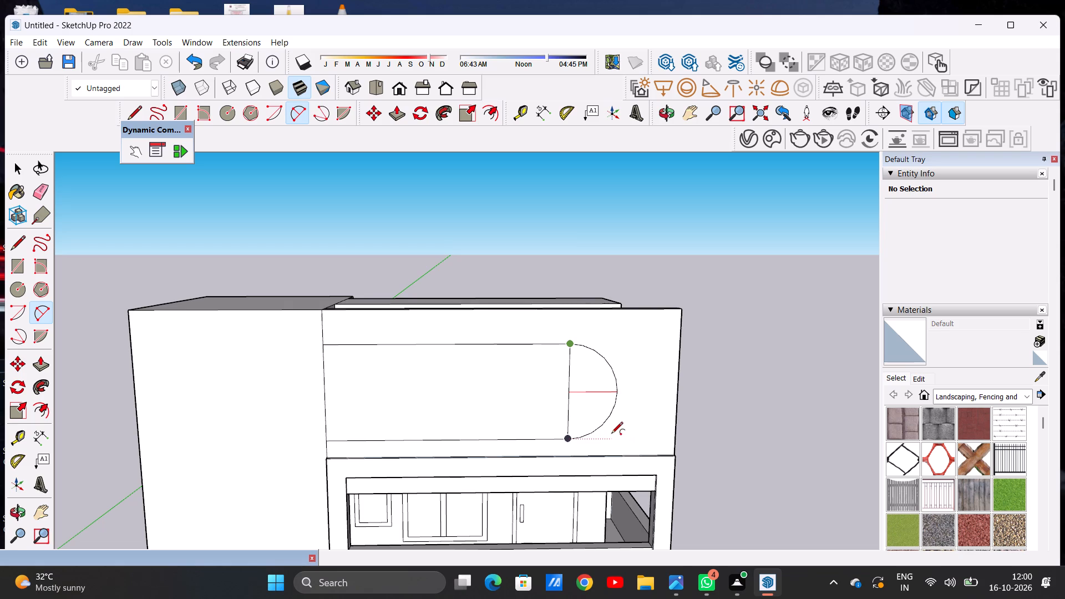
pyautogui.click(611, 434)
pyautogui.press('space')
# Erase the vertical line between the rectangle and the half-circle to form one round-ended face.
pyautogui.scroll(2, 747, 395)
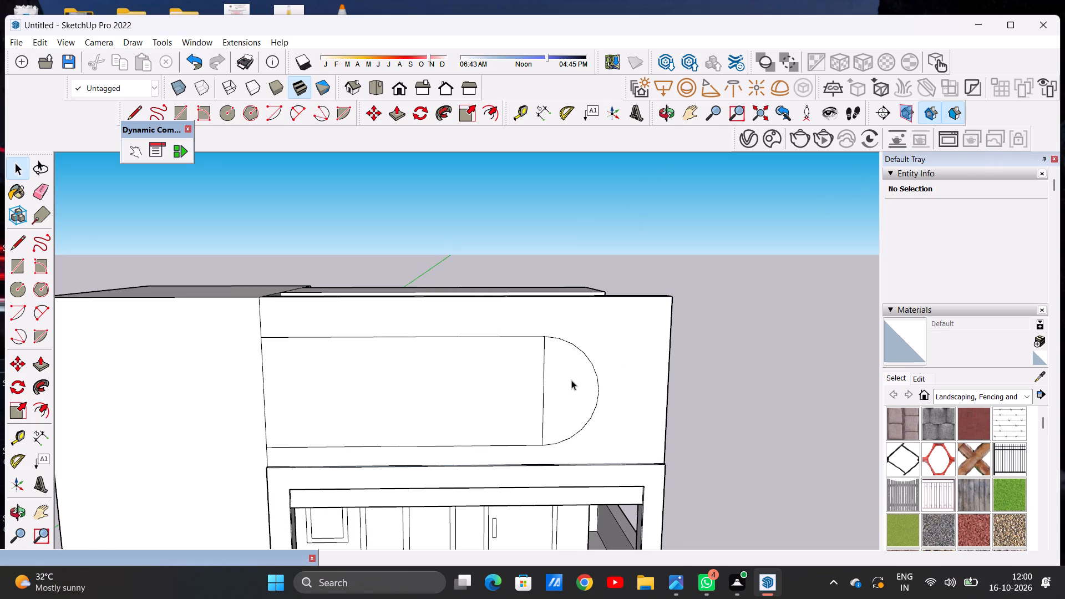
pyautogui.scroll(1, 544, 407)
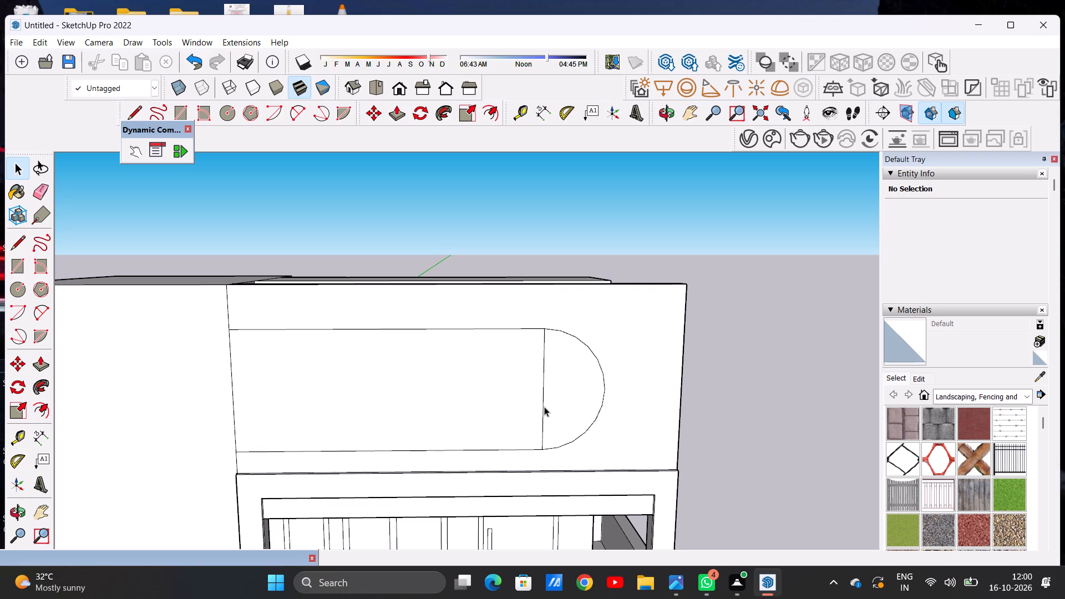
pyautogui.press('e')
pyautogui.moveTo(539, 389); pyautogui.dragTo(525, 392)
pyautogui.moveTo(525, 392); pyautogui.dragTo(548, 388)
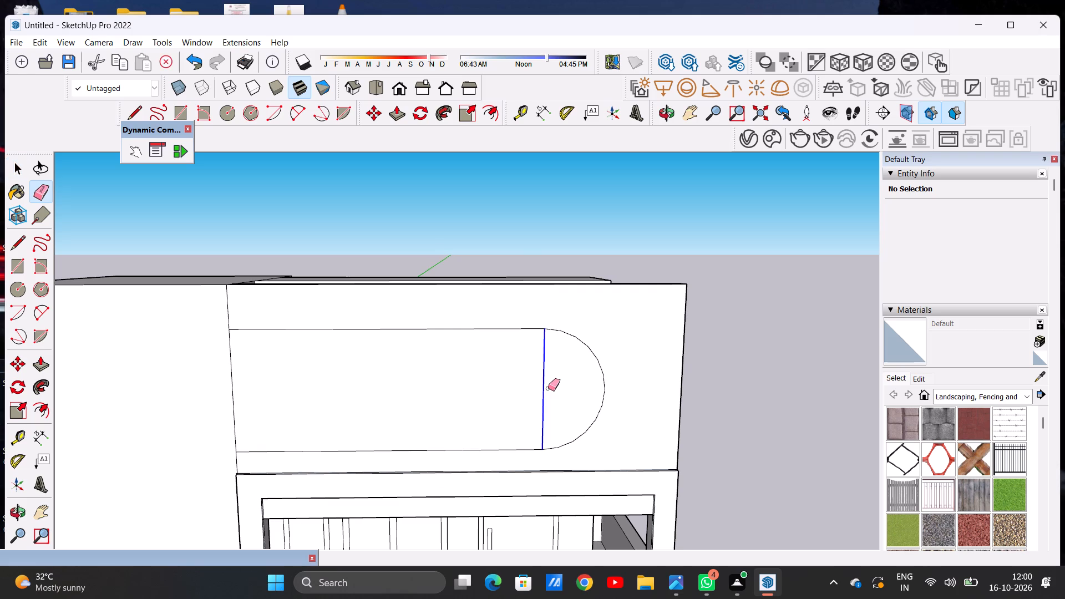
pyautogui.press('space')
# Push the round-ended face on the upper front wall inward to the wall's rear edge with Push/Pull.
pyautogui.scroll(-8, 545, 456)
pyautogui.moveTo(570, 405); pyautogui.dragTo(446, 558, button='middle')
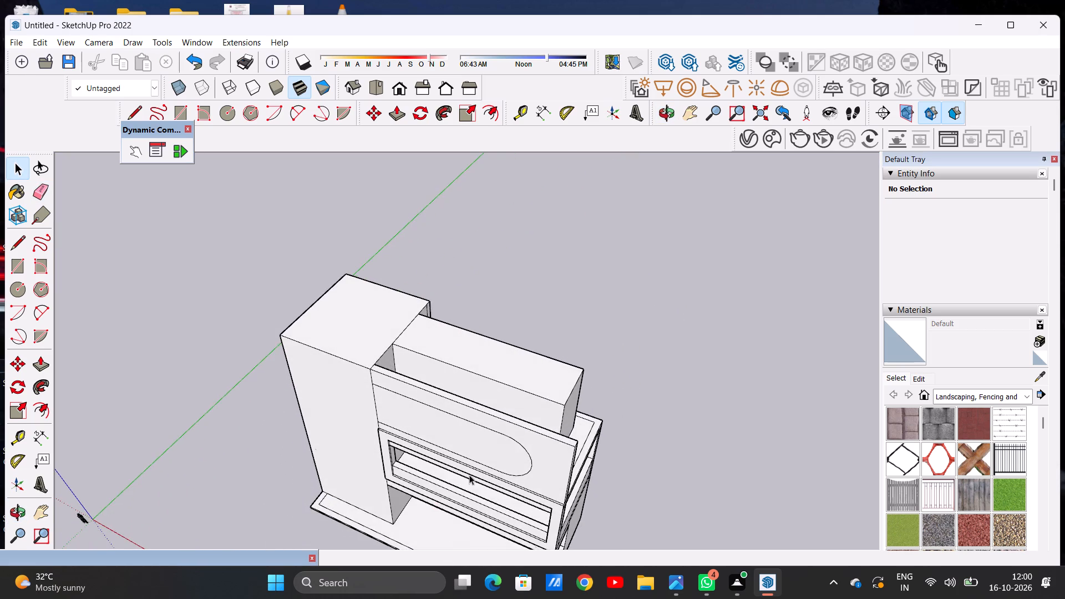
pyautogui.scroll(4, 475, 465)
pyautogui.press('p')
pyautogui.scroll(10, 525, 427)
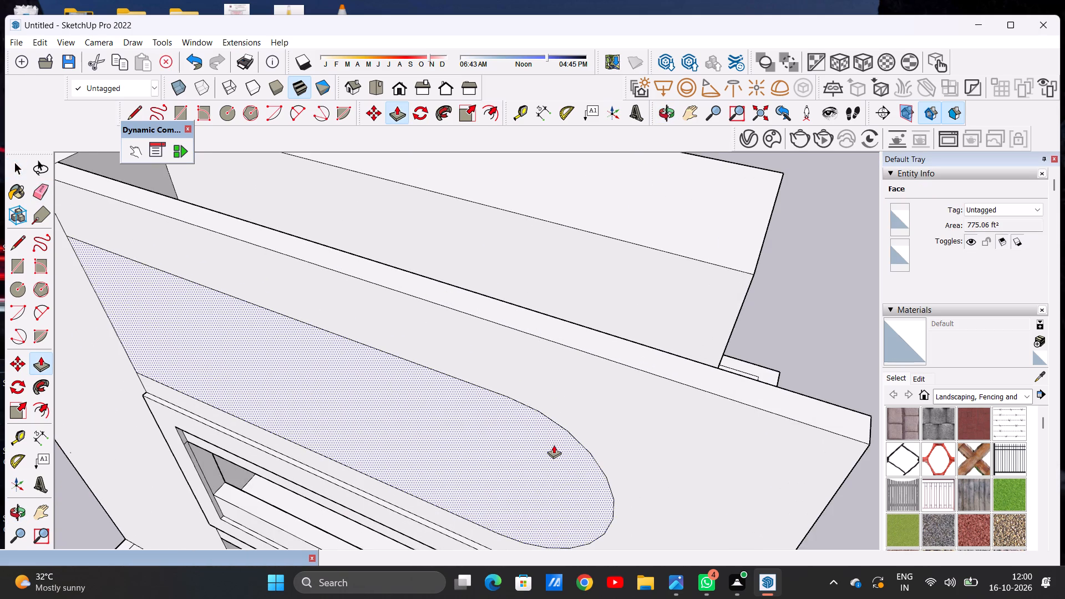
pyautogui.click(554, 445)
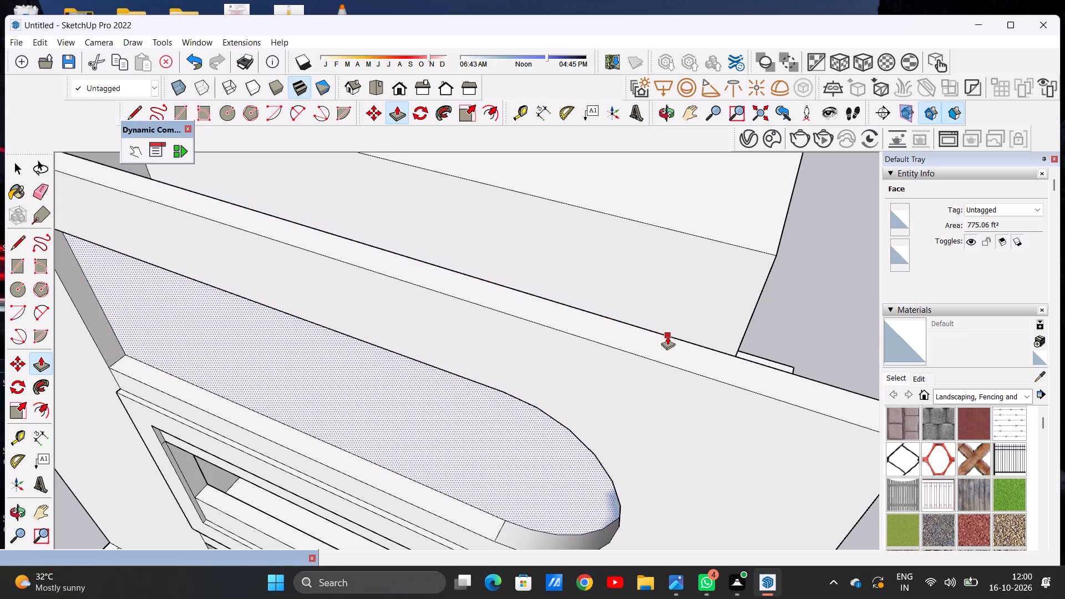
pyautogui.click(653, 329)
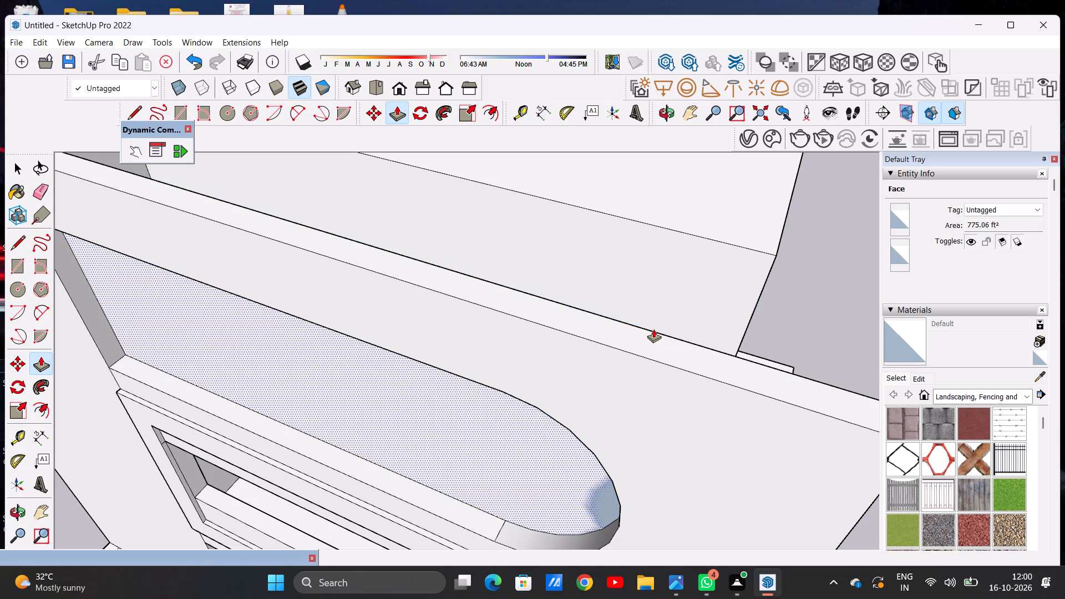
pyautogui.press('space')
# Examine the pushed-in round-ended shape from the rear and the front, checking the wall's back face and the recessed face.
pyautogui.scroll(-9, 559, 461)
pyautogui.moveTo(523, 359); pyautogui.dragTo(523, 358, button='middle')
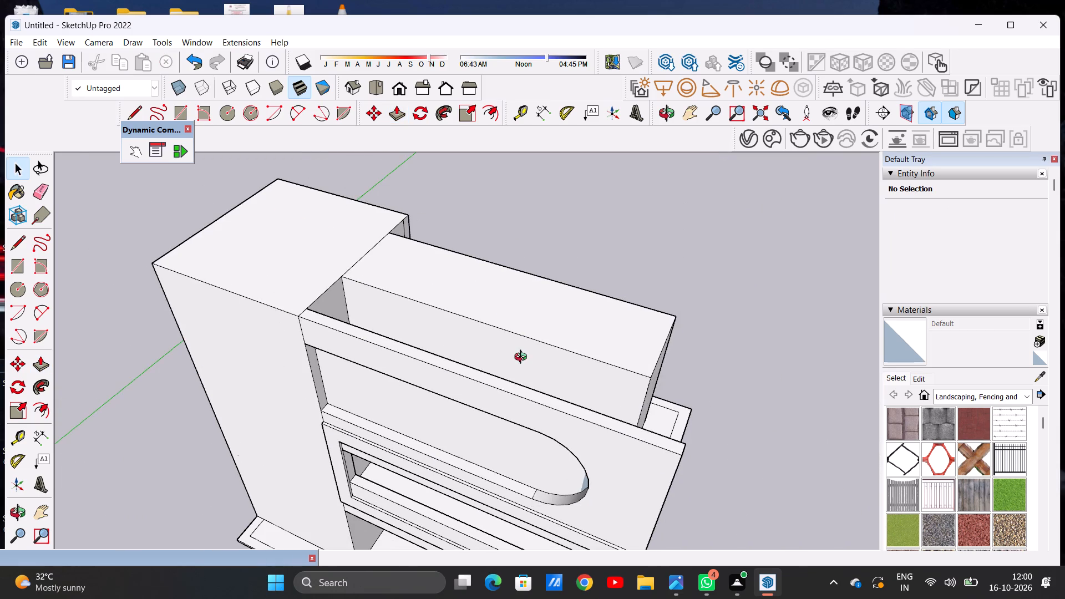
pyautogui.moveTo(523, 358); pyautogui.dragTo(144, 356, button='middle')
pyautogui.scroll(14, 221, 396)
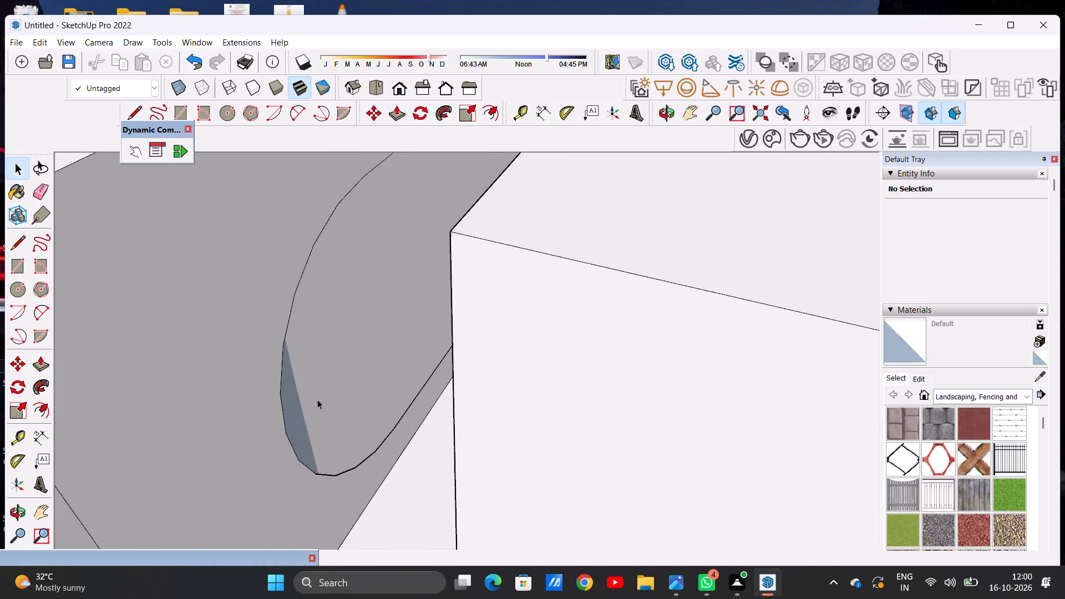
pyautogui.scroll(3, 317, 399)
pyautogui.moveTo(350, 441); pyautogui.dragTo(384, 473, button='middle')
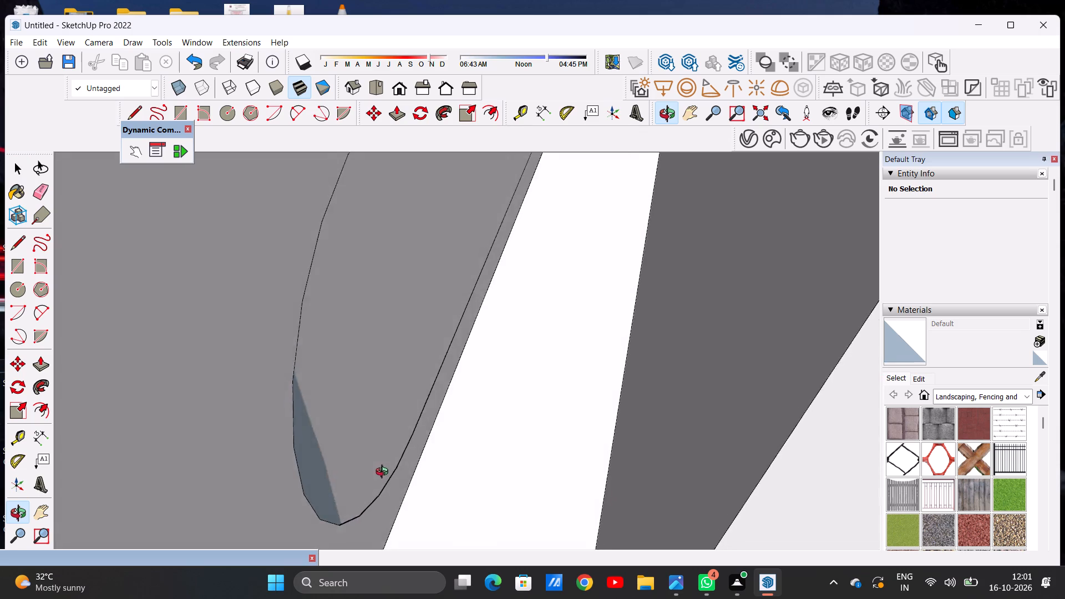
pyautogui.moveTo(384, 473); pyautogui.dragTo(362, 480, button='middle')
pyautogui.click(334, 447)
pyautogui.scroll(-6, 336, 448)
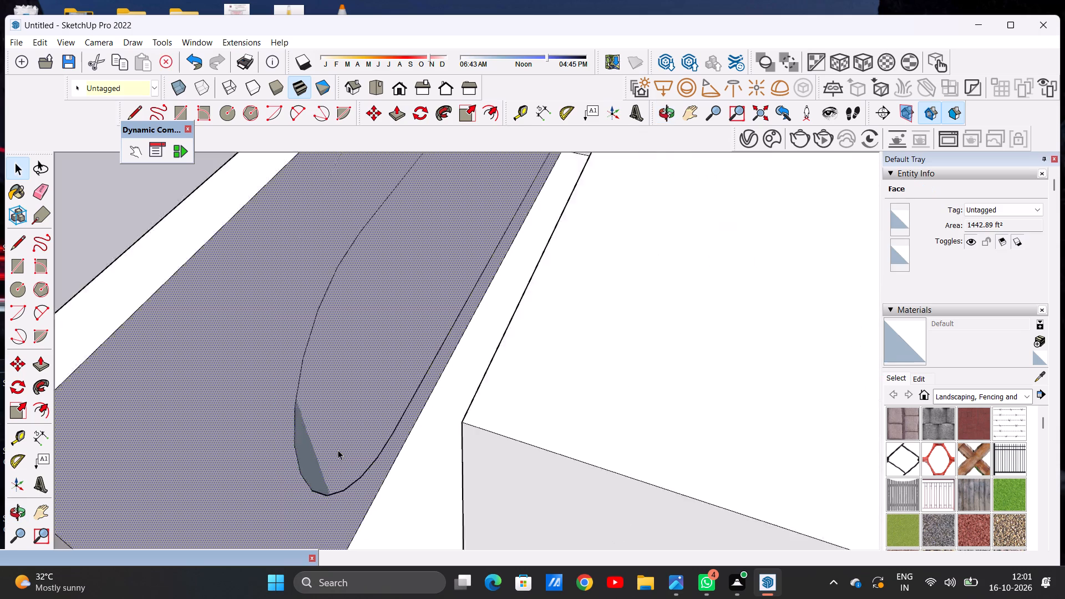
pyautogui.scroll(-9, 338, 450)
pyautogui.scroll(8, 334, 443)
pyautogui.scroll(-1, 331, 442)
pyautogui.scroll(3, 331, 442)
pyautogui.scroll(-7, 331, 444)
pyautogui.moveTo(173, 459); pyautogui.dragTo(590, 427, button='middle')
pyautogui.click(635, 372)
pyautogui.scroll(-5, 536, 392)
pyautogui.moveTo(602, 393); pyautogui.dragTo(168, 423, button='middle')
pyautogui.scroll(14, 317, 415)
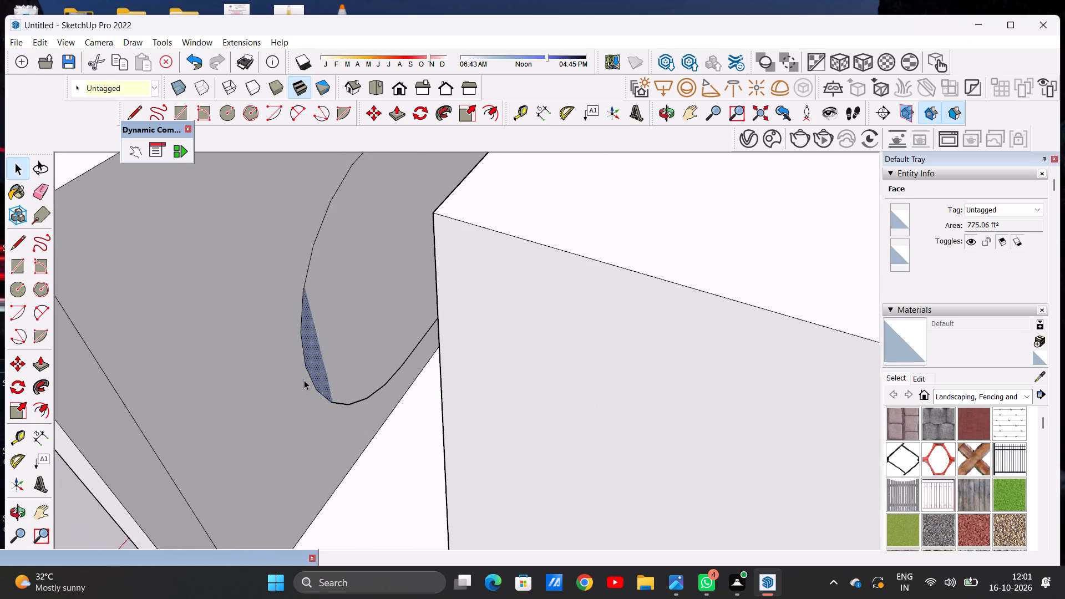
pyautogui.scroll(6, 304, 380)
pyautogui.scroll(-20, 357, 386)
pyautogui.moveTo(281, 410); pyautogui.dragTo(613, 409, button='middle')
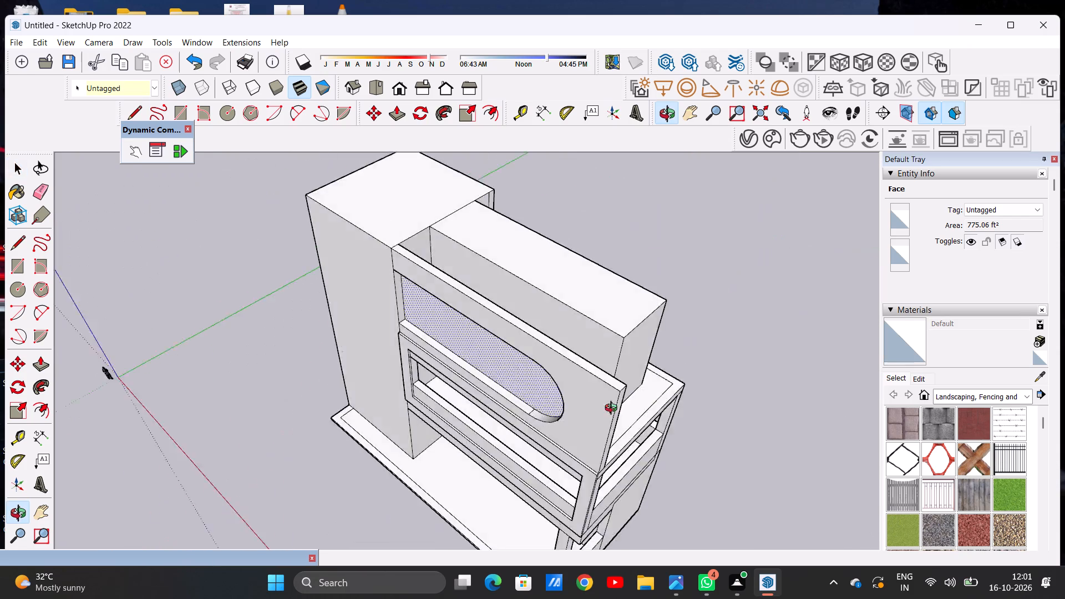
pyautogui.moveTo(613, 409); pyautogui.dragTo(750, 381, button='middle')
pyautogui.scroll(3, 637, 387)
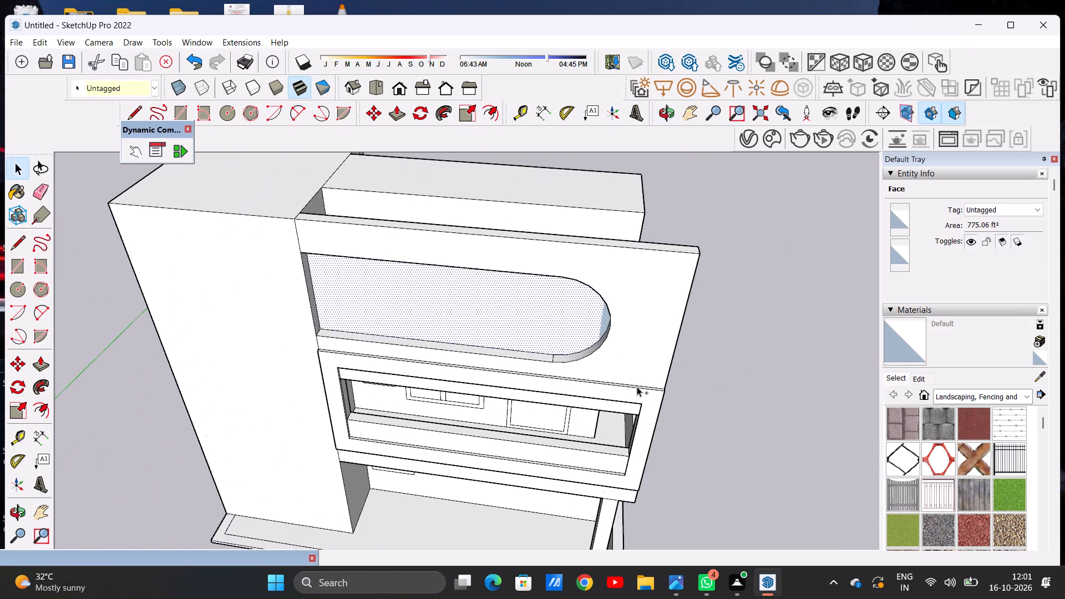
# Undo the round-ended cut, its outline and the raising of the tall front wall, back to the flat roof above the framed balcony.
pyautogui.hotkey('ctrl', 'z')
pyautogui.hotkey('ctrl', 'z')
pyautogui.hotkey('ctrl', 'z')
pyautogui.hotkey('ctrl', 'z')
pyautogui.hotkey('ctrl', 'z')
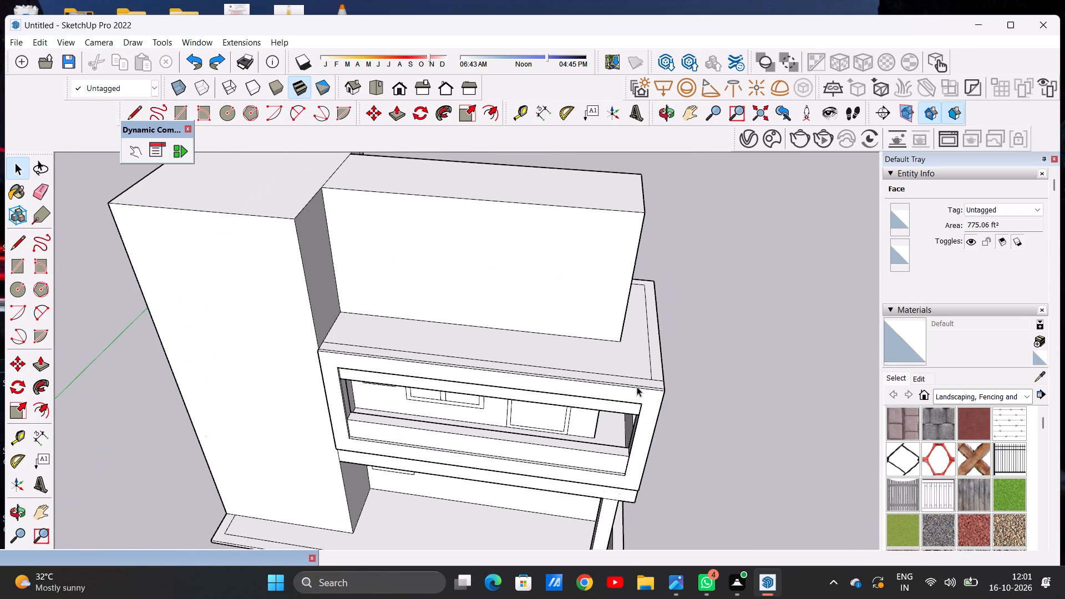
# Erase the outer of the two lines along the front edge of the roof above the framed balcony, leaving one wider strip.
pyautogui.scroll(-5, 620, 374)
pyautogui.moveTo(582, 409); pyautogui.dragTo(577, 504, button='middle')
pyautogui.scroll(1, 656, 432)
pyautogui.scroll(-1, 655, 432)
pyautogui.scroll(12, 653, 431)
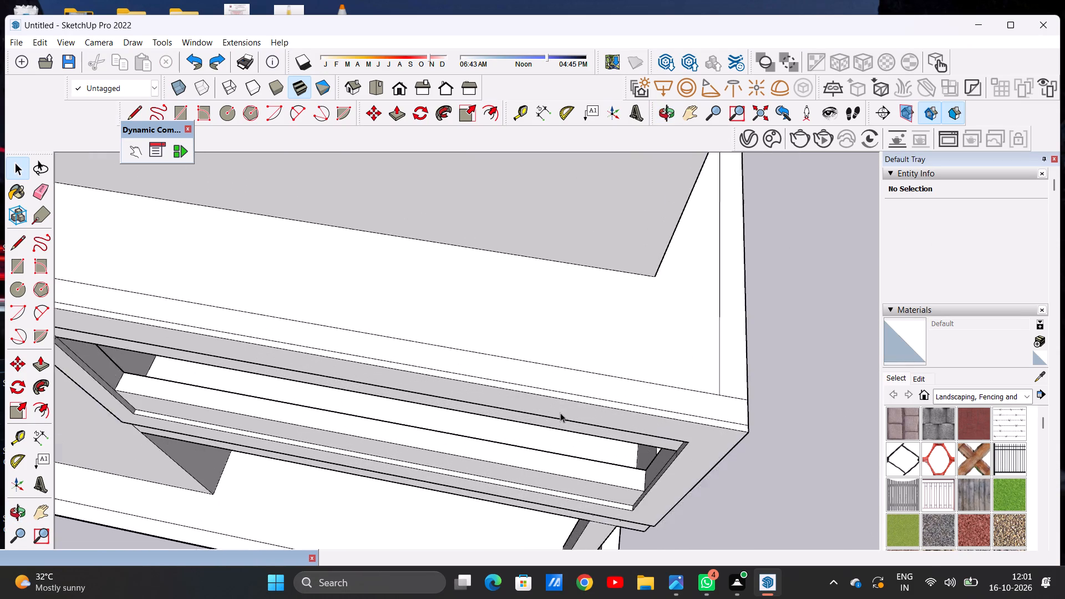
pyautogui.scroll(8, 560, 413)
pyautogui.scroll(-5, 628, 406)
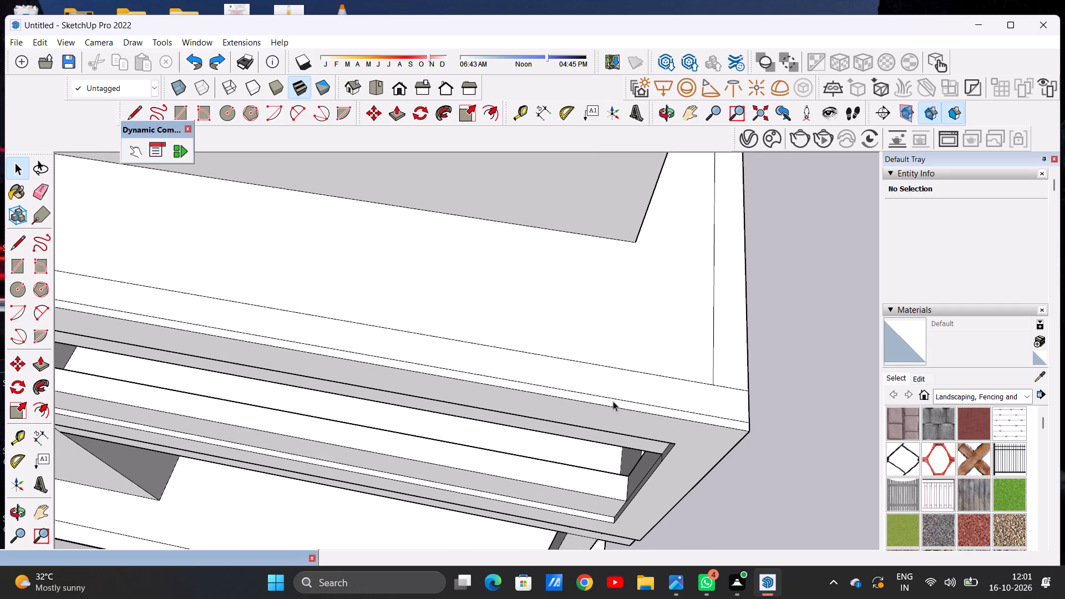
pyautogui.scroll(-9, 613, 401)
pyautogui.scroll(10, 662, 409)
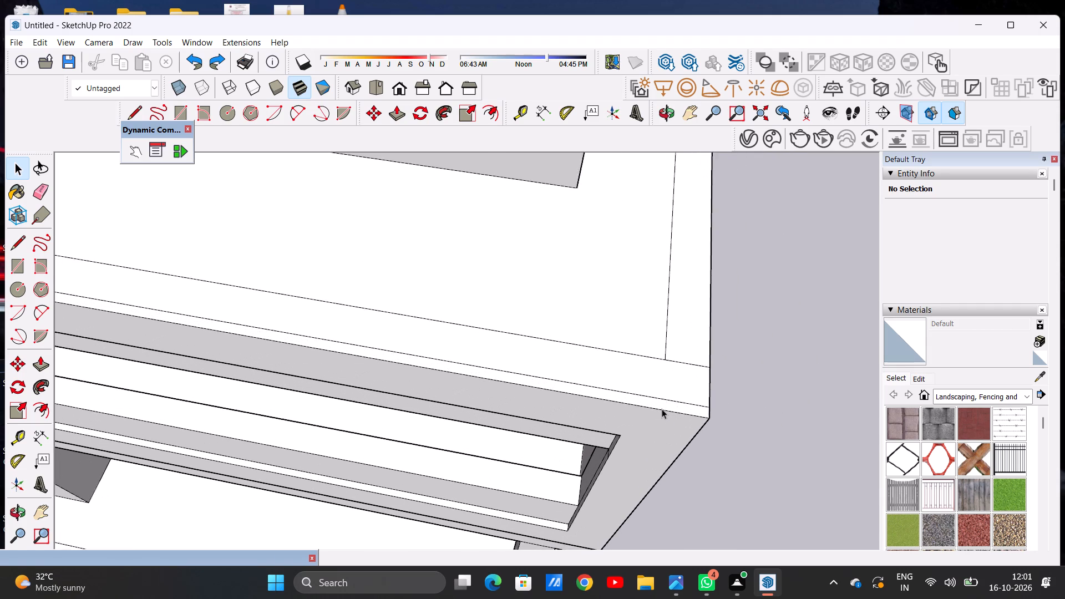
pyautogui.scroll(2, 662, 409)
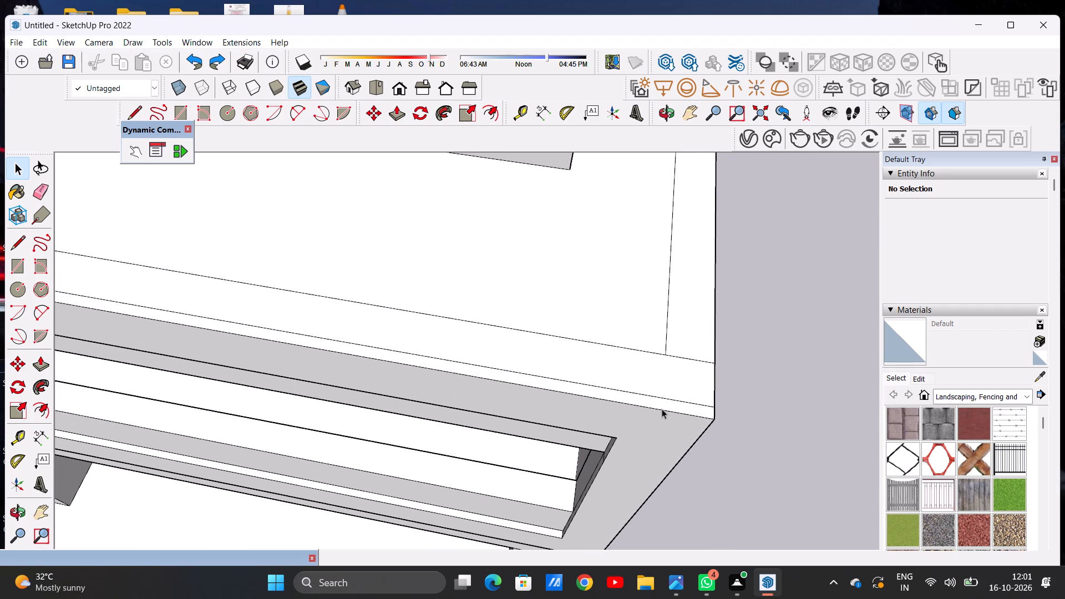
pyautogui.scroll(-5, 682, 377)
pyautogui.moveTo(615, 361); pyautogui.dragTo(615, 410, button='middle')
pyautogui.scroll(-2, 625, 370)
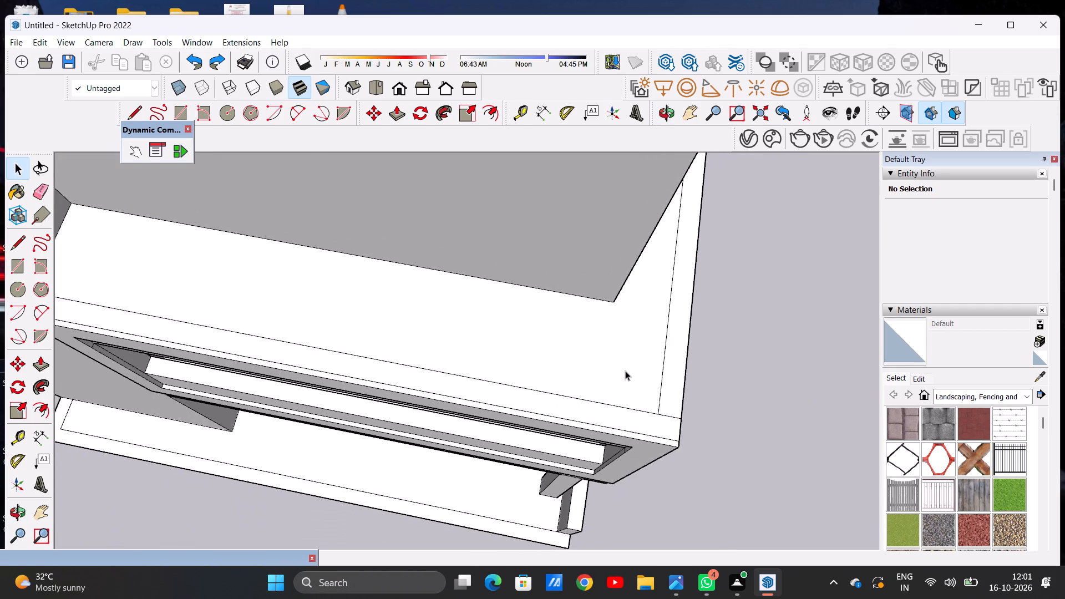
pyautogui.scroll(-7, 625, 370)
pyautogui.scroll(2, 657, 422)
pyautogui.scroll(-1, 642, 422)
pyautogui.scroll(11, 642, 422)
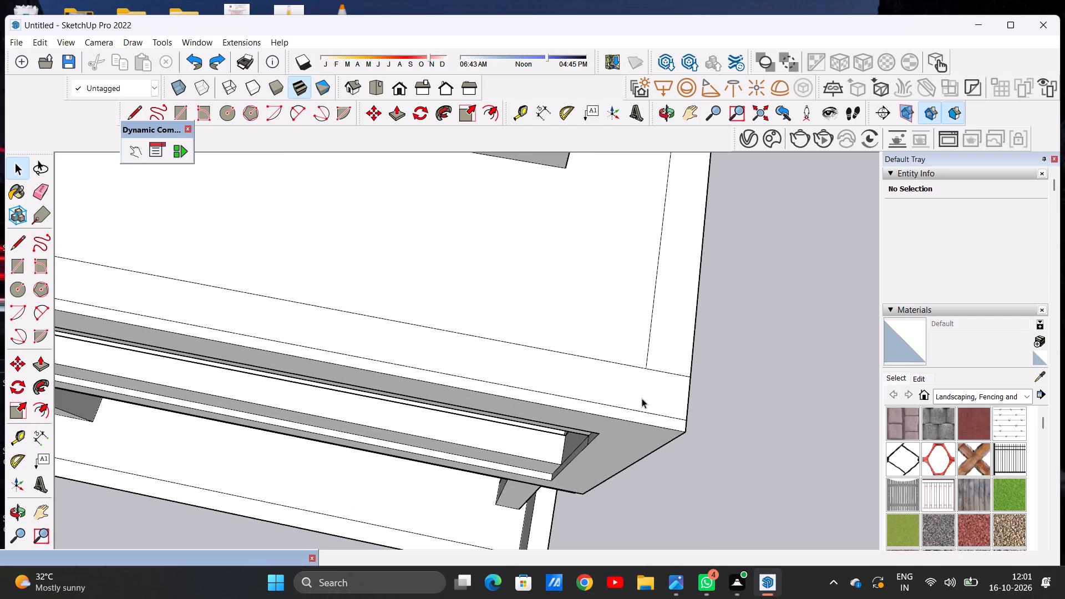
pyautogui.press('e')
pyautogui.scroll(6, 653, 412)
pyautogui.moveTo(660, 402); pyautogui.dragTo(660, 417)
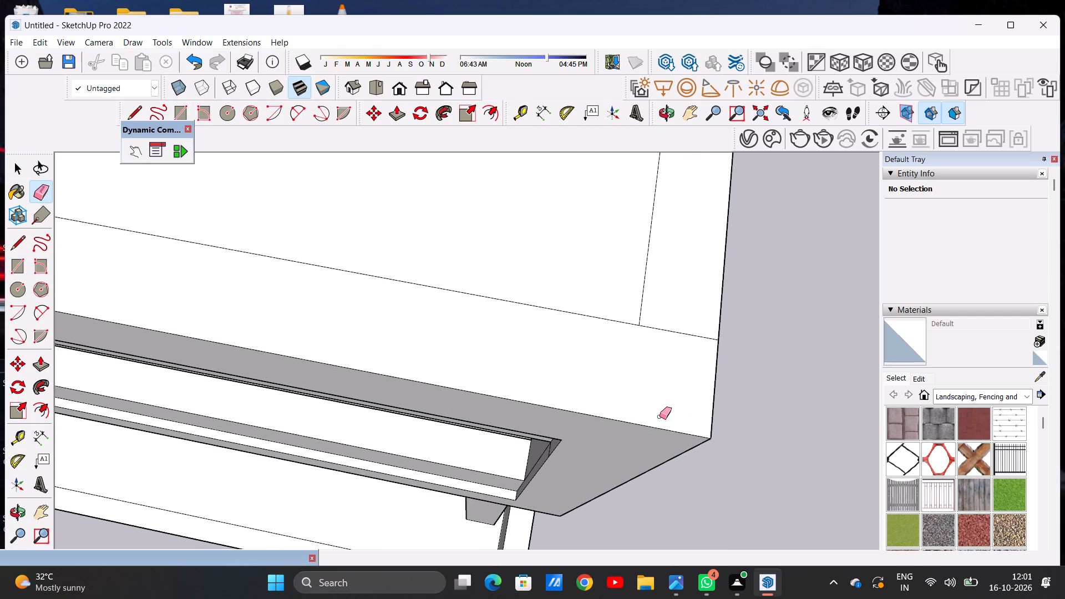
pyautogui.press('space')
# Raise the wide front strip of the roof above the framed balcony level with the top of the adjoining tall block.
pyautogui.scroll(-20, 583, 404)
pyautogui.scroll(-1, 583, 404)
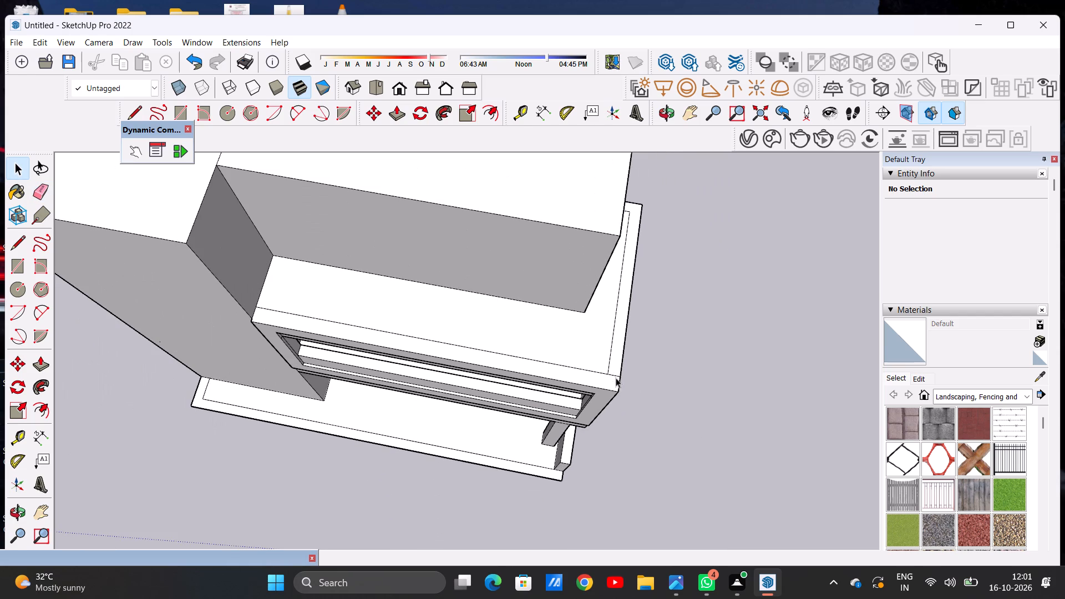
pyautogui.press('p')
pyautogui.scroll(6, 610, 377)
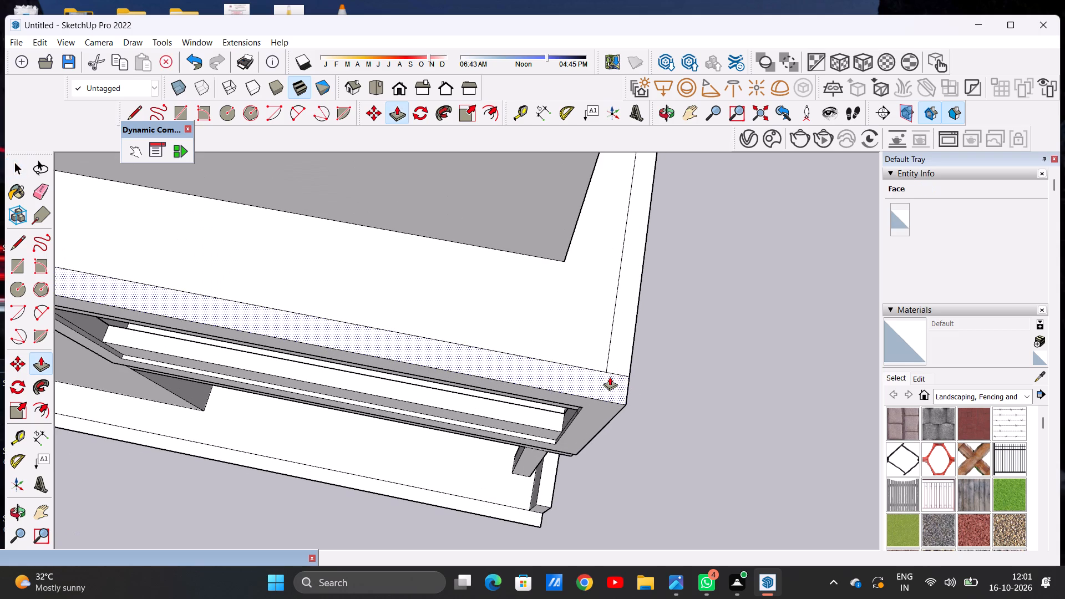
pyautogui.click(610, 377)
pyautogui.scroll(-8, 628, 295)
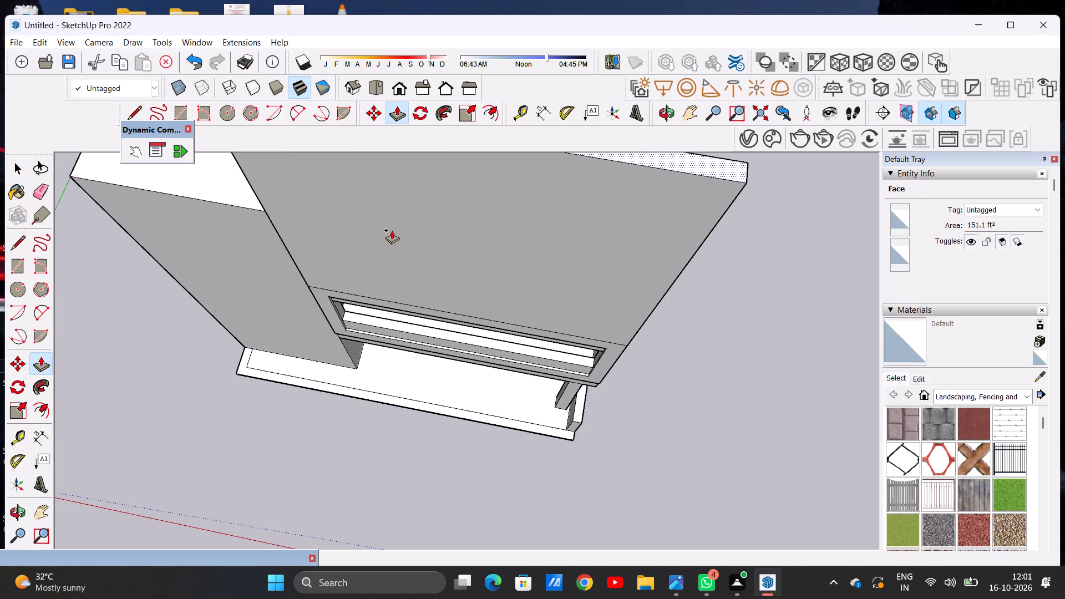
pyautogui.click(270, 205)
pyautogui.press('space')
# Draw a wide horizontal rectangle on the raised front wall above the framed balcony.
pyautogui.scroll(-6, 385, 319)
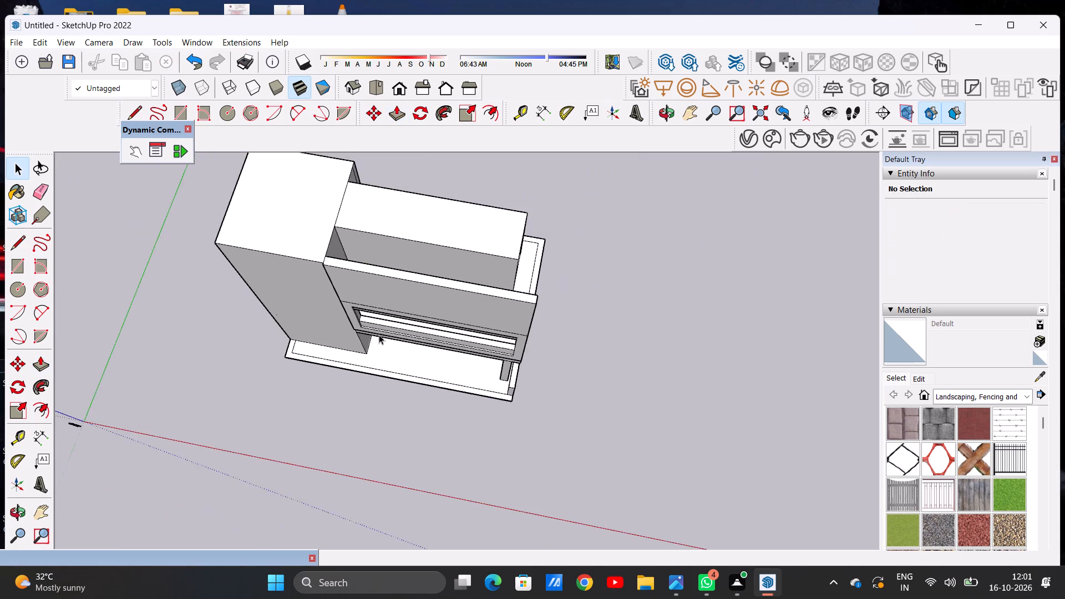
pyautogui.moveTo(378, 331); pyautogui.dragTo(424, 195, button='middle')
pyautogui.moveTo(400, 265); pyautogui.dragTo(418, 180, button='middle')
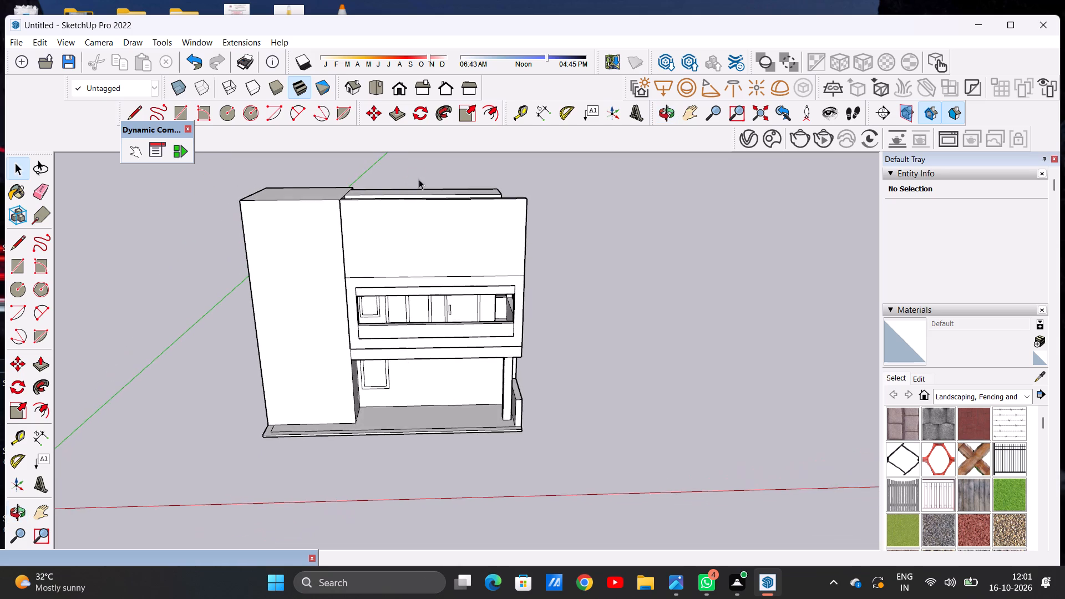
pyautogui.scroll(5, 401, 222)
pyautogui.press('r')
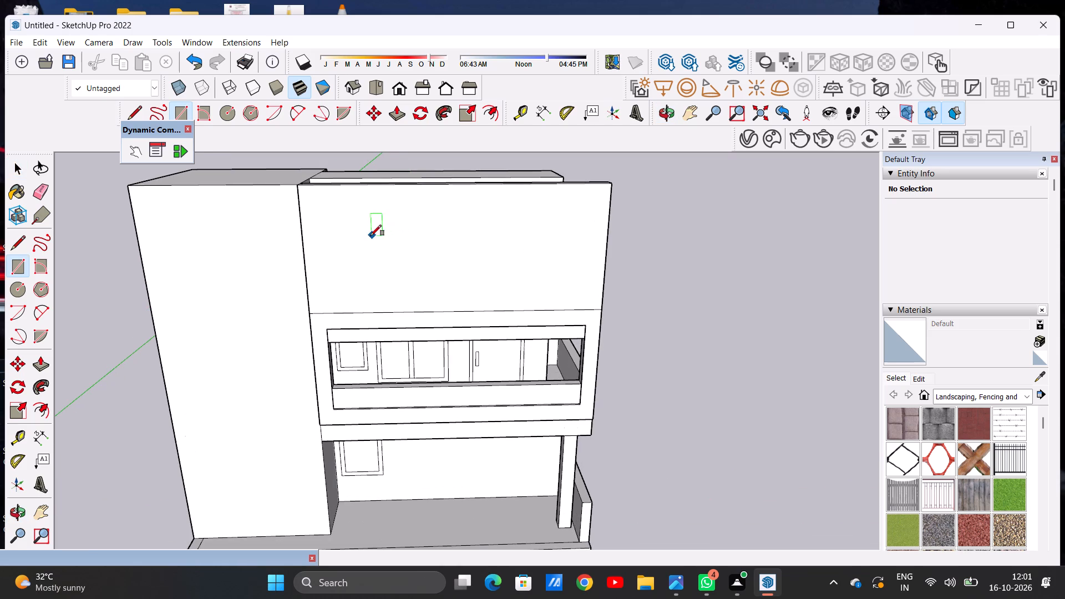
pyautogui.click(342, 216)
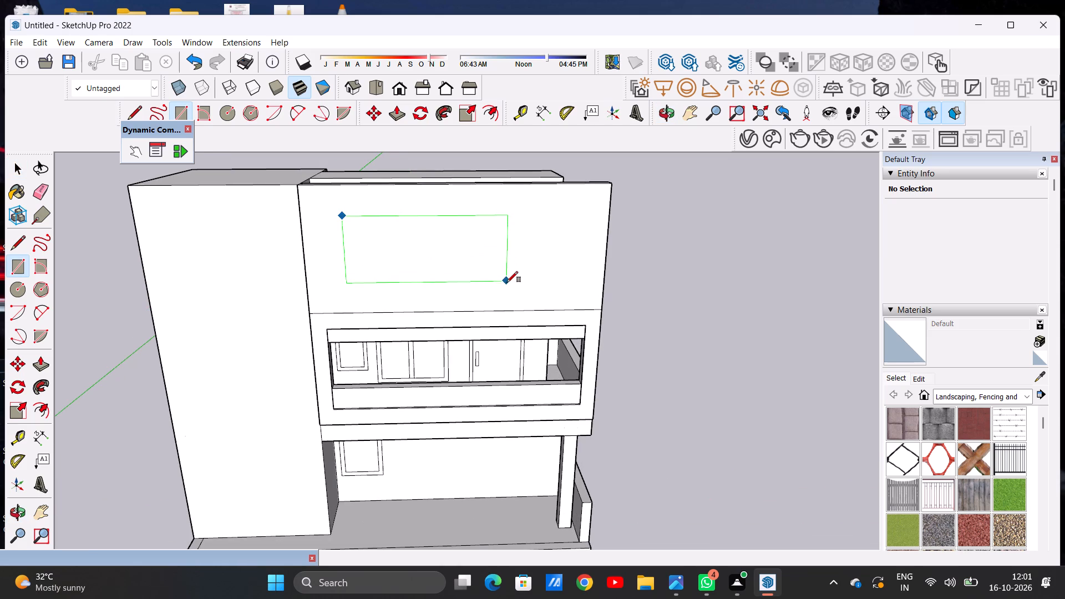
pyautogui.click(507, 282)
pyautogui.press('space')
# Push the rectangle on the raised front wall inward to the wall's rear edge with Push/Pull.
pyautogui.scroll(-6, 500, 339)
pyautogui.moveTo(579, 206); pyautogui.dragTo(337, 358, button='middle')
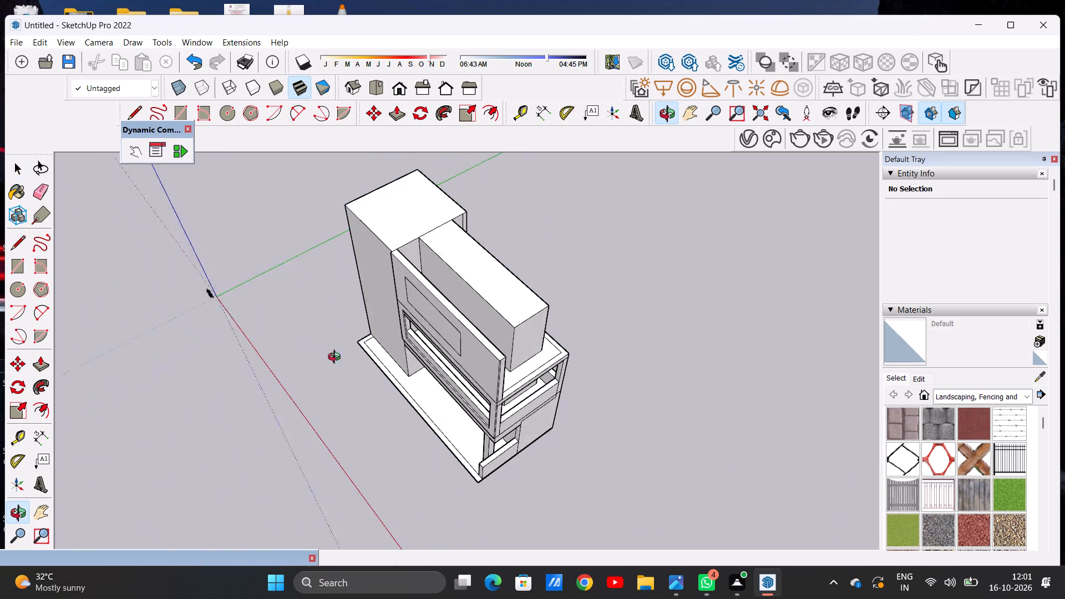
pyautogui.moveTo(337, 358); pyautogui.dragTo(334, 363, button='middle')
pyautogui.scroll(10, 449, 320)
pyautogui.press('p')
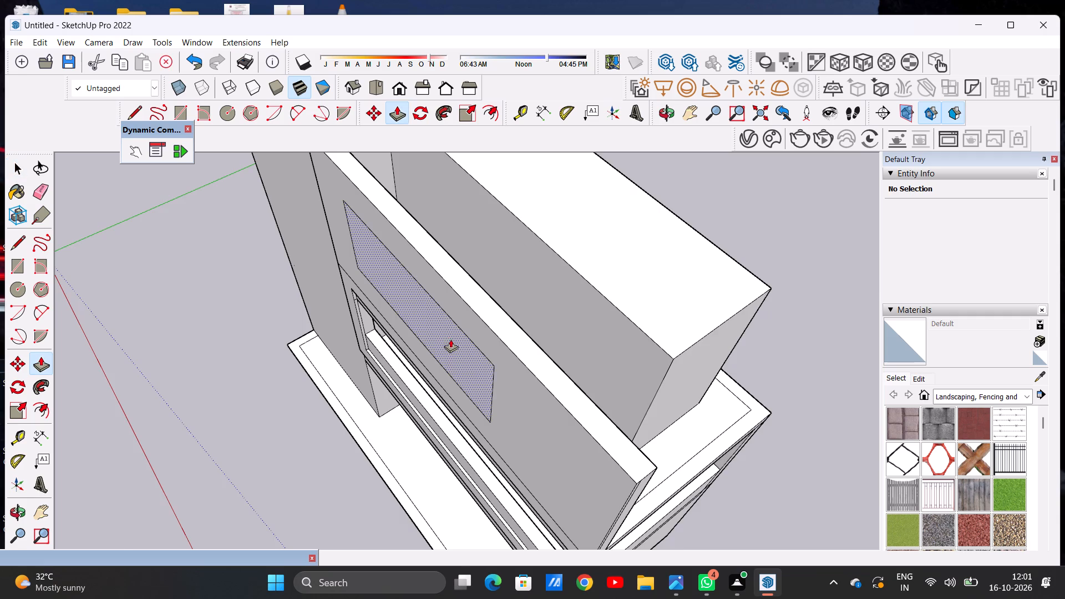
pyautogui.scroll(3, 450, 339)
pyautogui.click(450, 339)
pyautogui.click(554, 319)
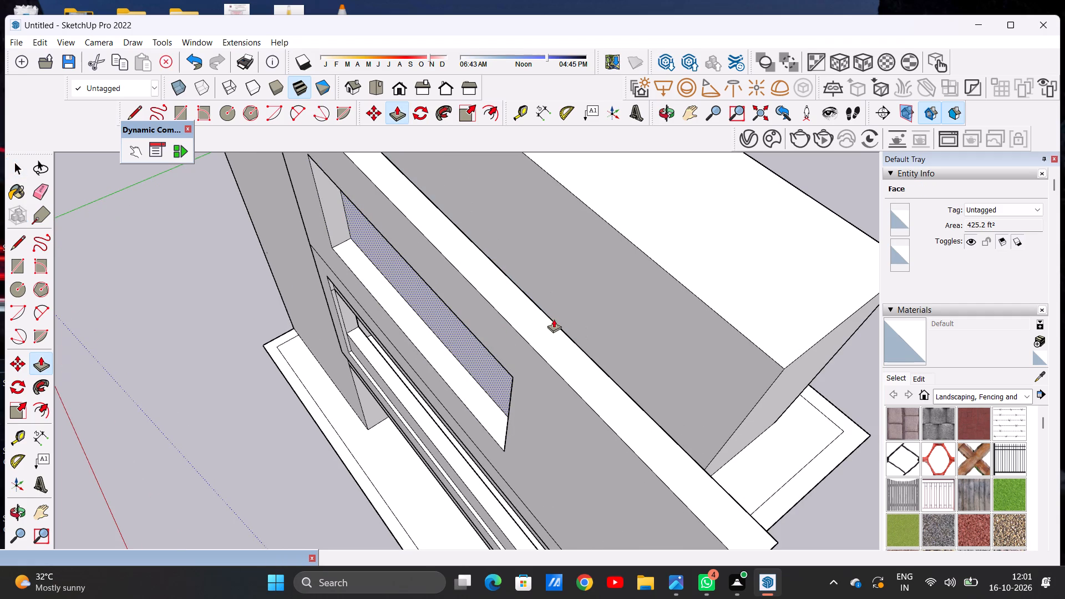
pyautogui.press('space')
# Examine the rectangular recess from the front and rear, checking the raised wall's back face and its outline there.
pyautogui.moveTo(481, 417); pyautogui.dragTo(603, 271, button='middle')
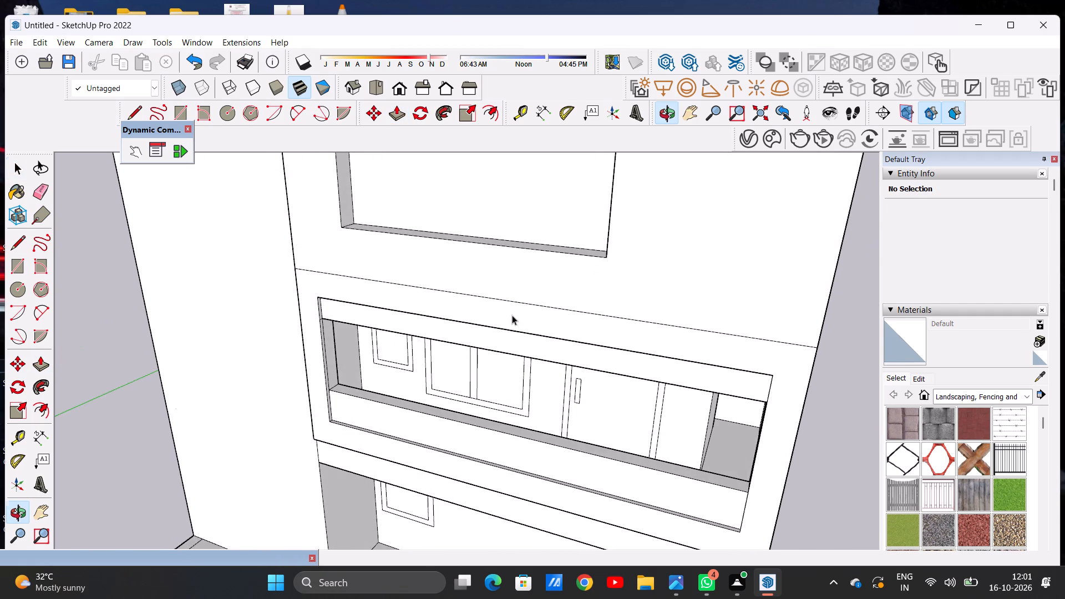
pyautogui.scroll(-12, 512, 322)
pyautogui.moveTo(582, 283); pyautogui.dragTo(158, 343, button='middle')
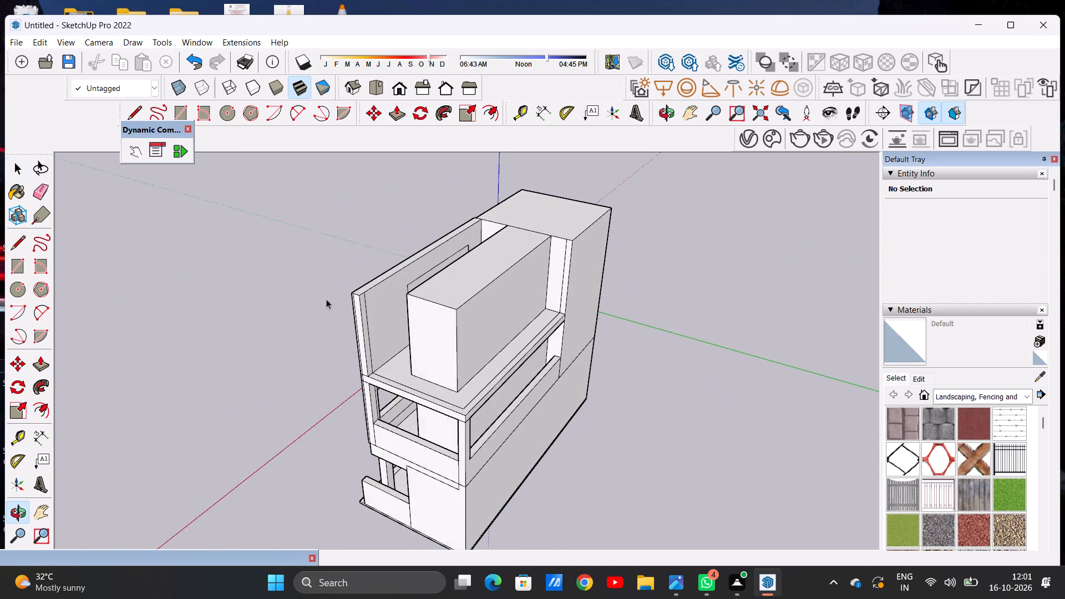
pyautogui.scroll(7, 339, 295)
pyautogui.scroll(-1, 468, 292)
pyautogui.scroll(13, 468, 292)
pyautogui.scroll(-1, 490, 319)
pyautogui.scroll(3, 490, 320)
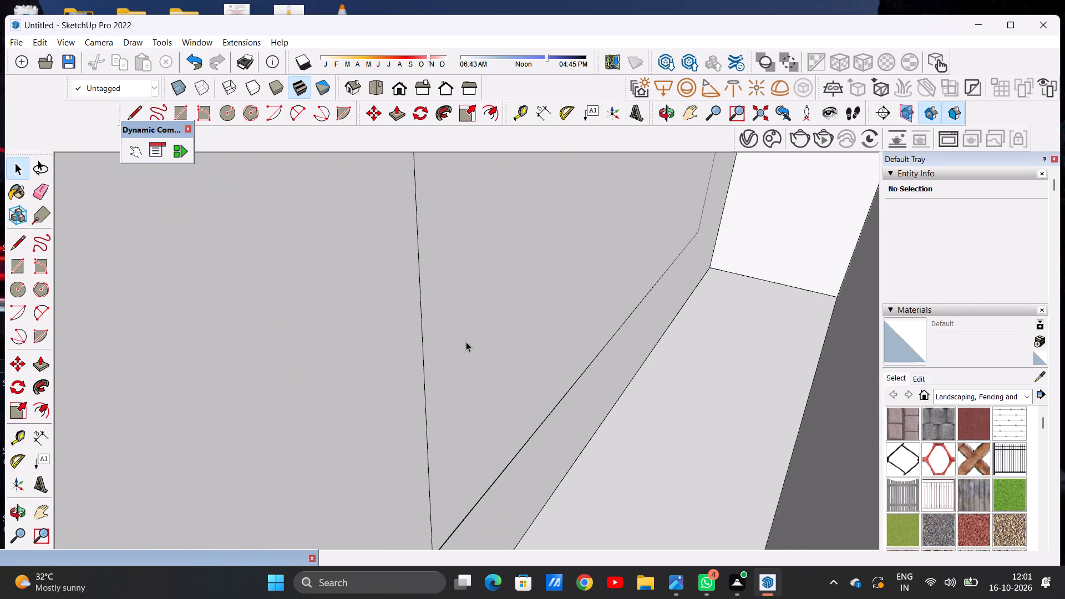
pyautogui.click(466, 342)
pyautogui.scroll(-1, 477, 328)
pyautogui.scroll(1, 477, 328)
pyautogui.scroll(-1, 477, 328)
pyautogui.scroll(1, 477, 328)
pyautogui.scroll(-7, 477, 328)
pyautogui.moveTo(481, 267); pyautogui.dragTo(409, 316, button='middle')
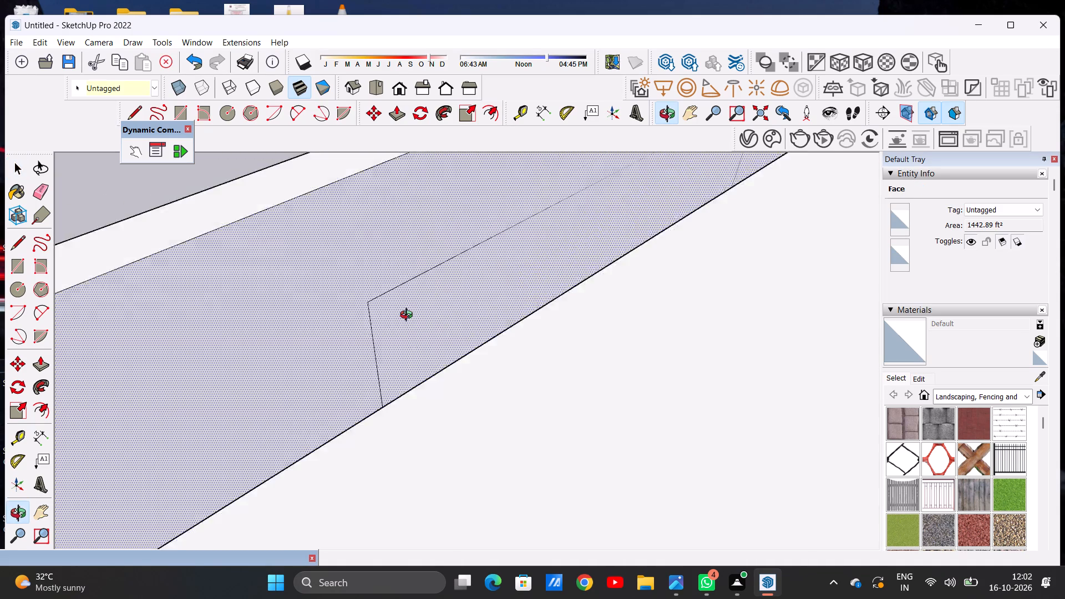
pyautogui.moveTo(409, 316); pyautogui.dragTo(407, 375, button='middle')
pyautogui.scroll(8, 394, 467)
pyautogui.scroll(-1, 411, 522)
pyautogui.scroll(8, 411, 522)
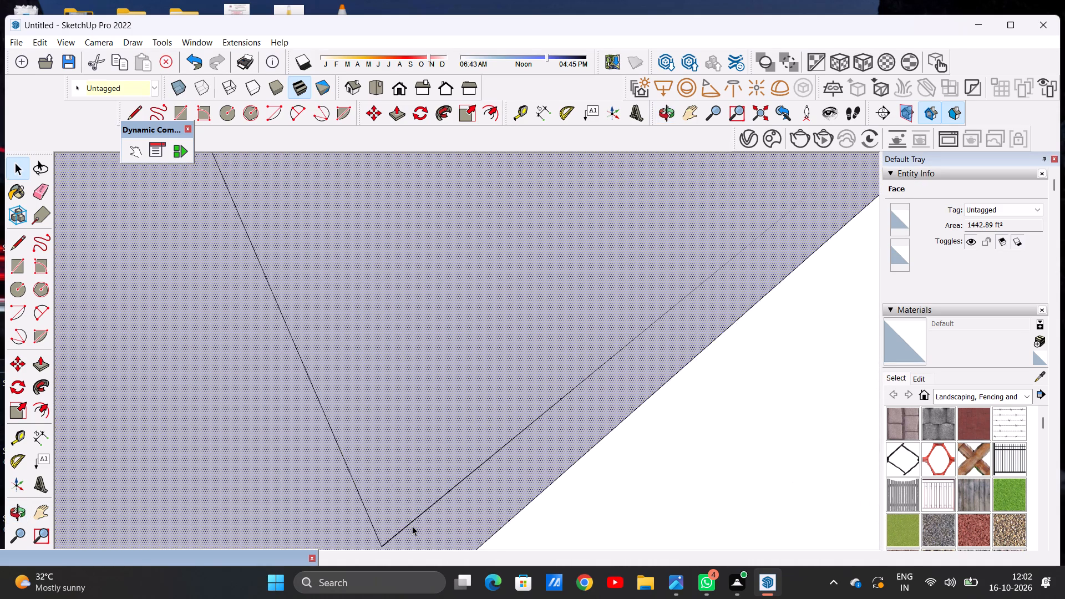
pyautogui.scroll(5, 412, 526)
pyautogui.doubleClick(410, 414)
pyautogui.doubleClick(410, 414)
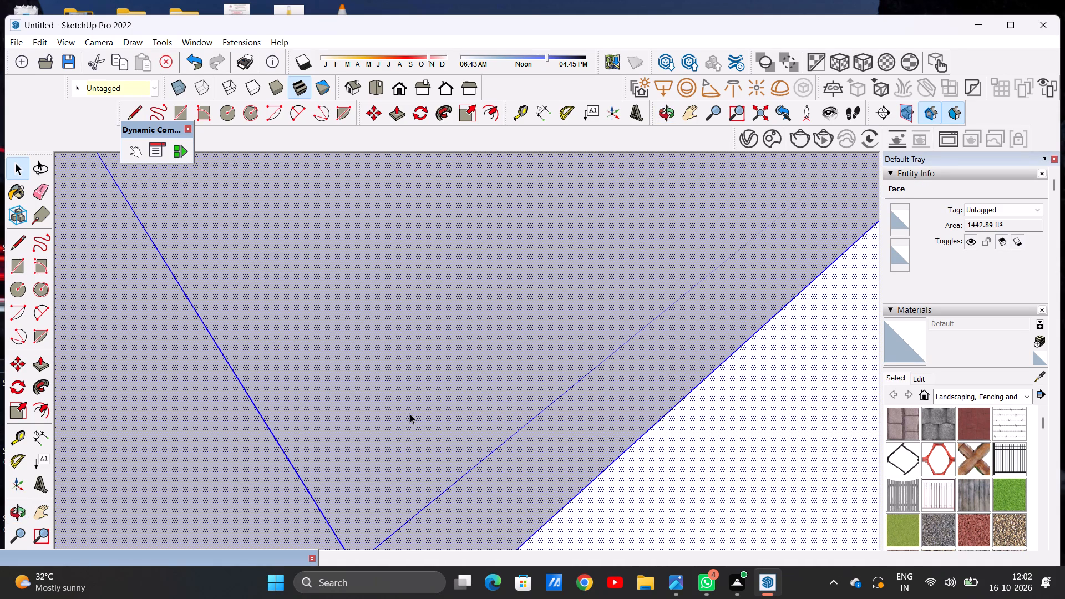
pyautogui.scroll(-20, 491, 428)
pyautogui.scroll(-6, 491, 428)
pyautogui.click(437, 310)
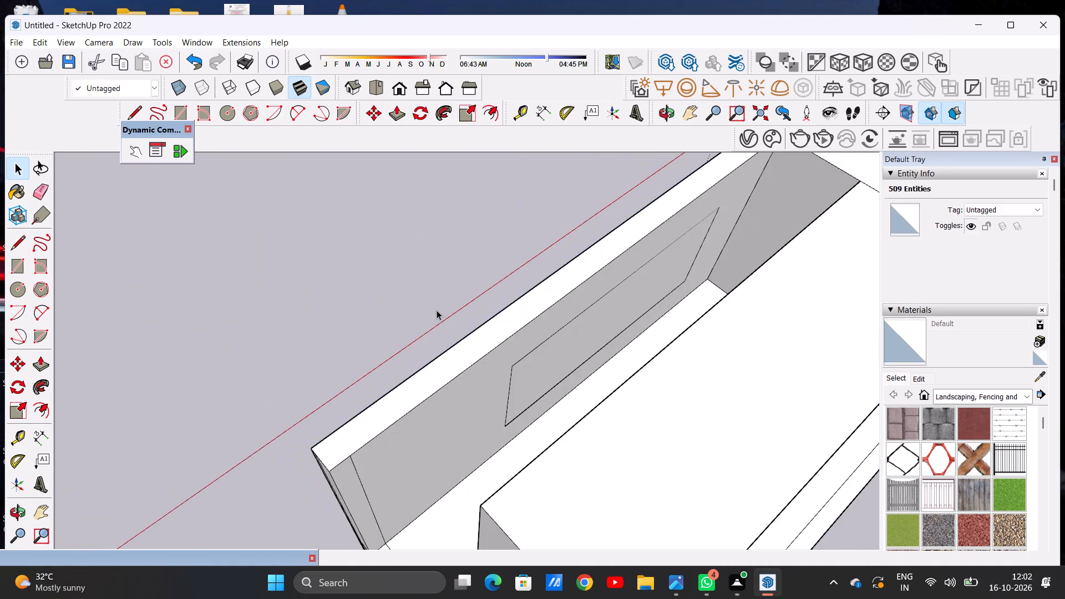
pyautogui.scroll(-6, 458, 359)
pyautogui.moveTo(408, 377); pyautogui.dragTo(750, 342, button='middle')
pyautogui.scroll(-5, 666, 372)
pyautogui.moveTo(599, 379); pyautogui.dragTo(731, 311, button='middle')
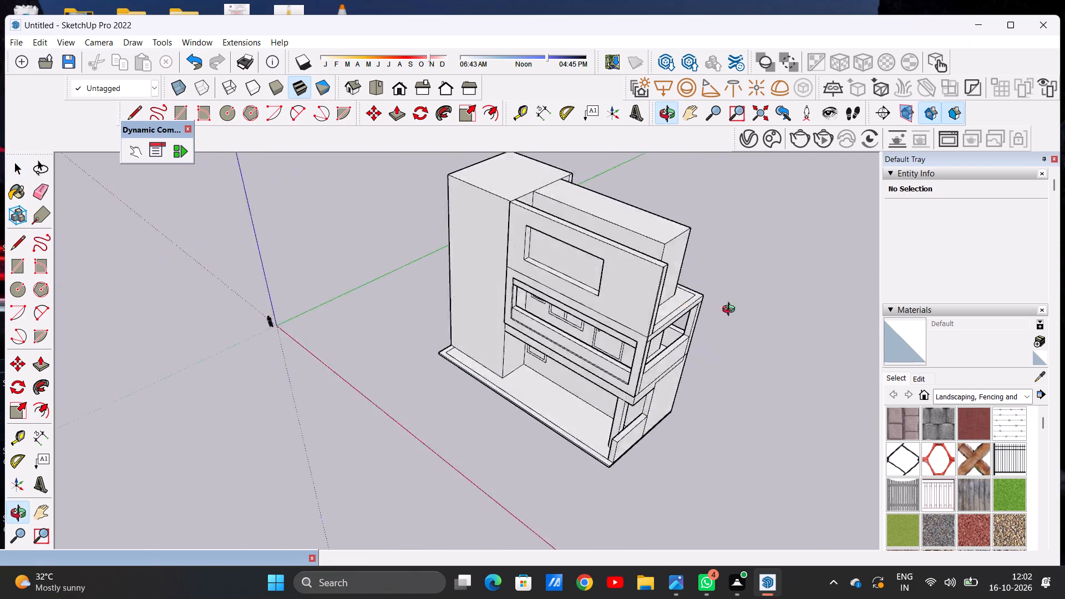
pyautogui.moveTo(731, 311); pyautogui.dragTo(785, 288, button='middle')
pyautogui.scroll(6, 573, 203)
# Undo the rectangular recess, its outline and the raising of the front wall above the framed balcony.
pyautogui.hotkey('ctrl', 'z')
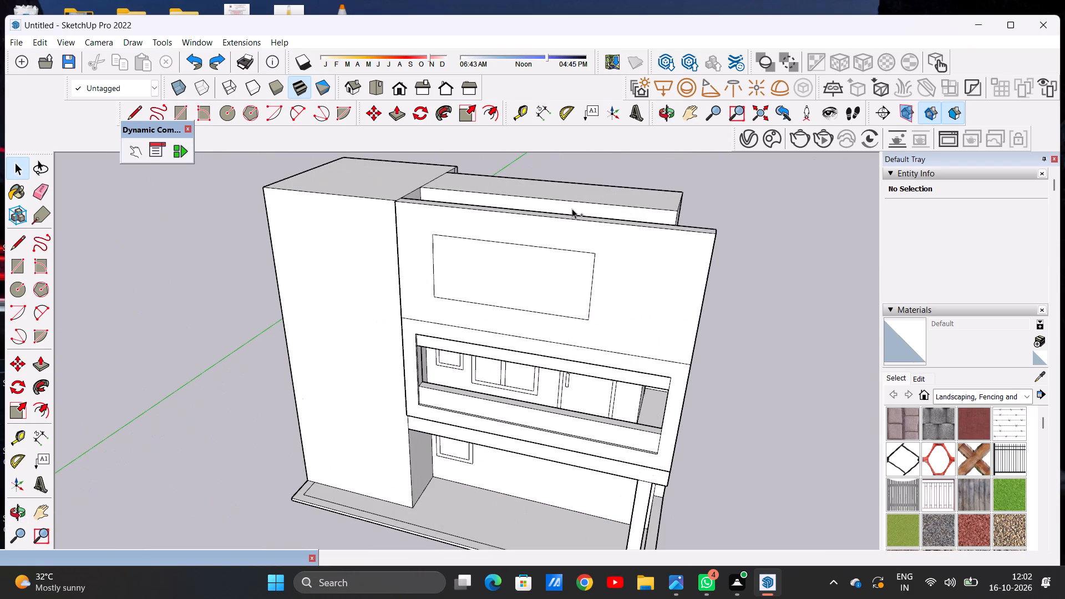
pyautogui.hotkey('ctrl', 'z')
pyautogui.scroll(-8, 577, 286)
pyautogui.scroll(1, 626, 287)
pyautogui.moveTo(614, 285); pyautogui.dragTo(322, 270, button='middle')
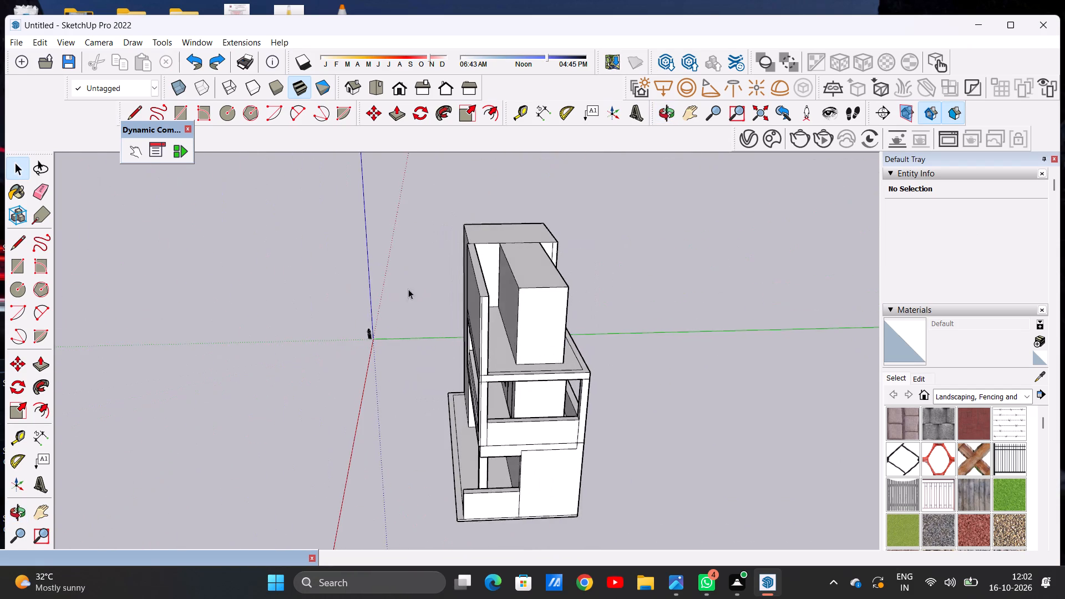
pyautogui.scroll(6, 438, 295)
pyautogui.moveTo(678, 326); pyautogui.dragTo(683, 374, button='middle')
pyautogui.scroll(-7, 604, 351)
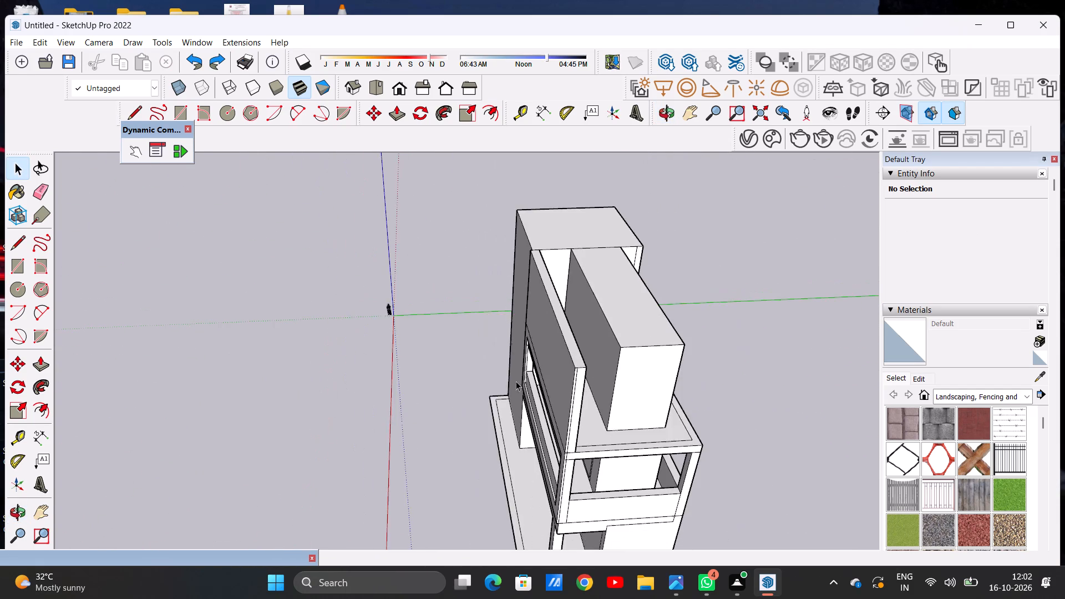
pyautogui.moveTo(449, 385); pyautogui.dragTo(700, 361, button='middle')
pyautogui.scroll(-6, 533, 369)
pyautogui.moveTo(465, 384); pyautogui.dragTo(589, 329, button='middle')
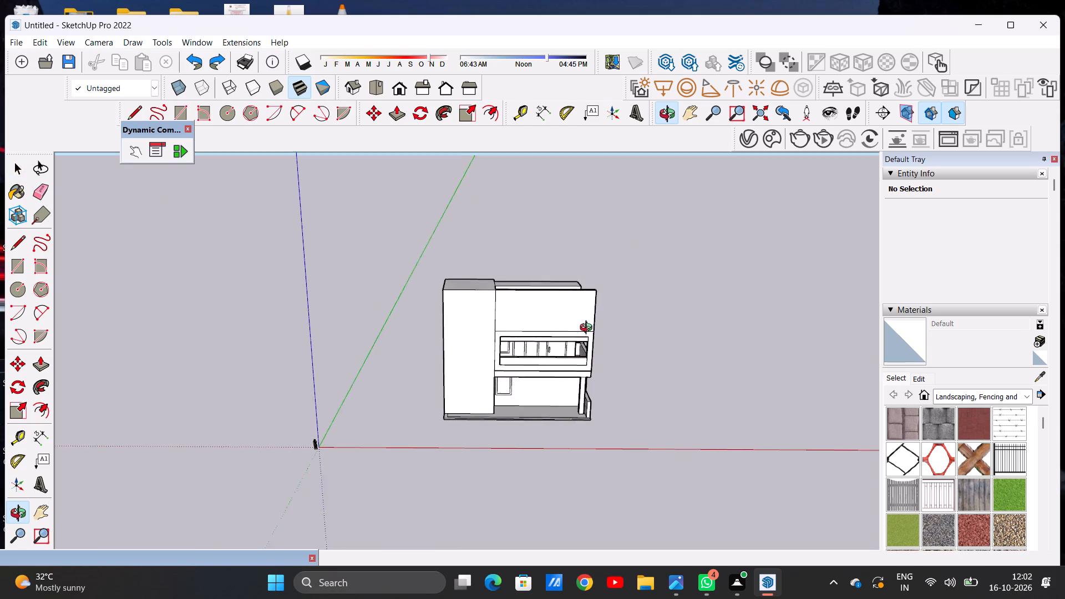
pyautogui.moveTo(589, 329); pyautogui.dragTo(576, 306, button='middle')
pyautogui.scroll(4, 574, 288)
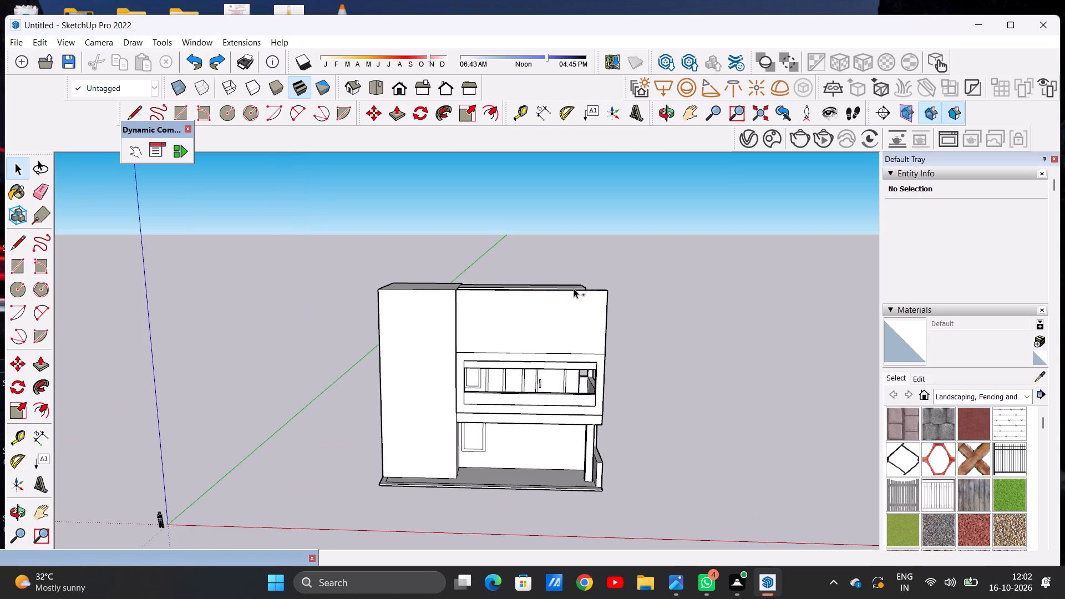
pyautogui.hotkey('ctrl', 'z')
# Draw a tall window rectangle on the set-back top-storey front wall, close to the adjoining tall block.
pyautogui.moveTo(547, 316); pyautogui.dragTo(560, 439, button='middle')
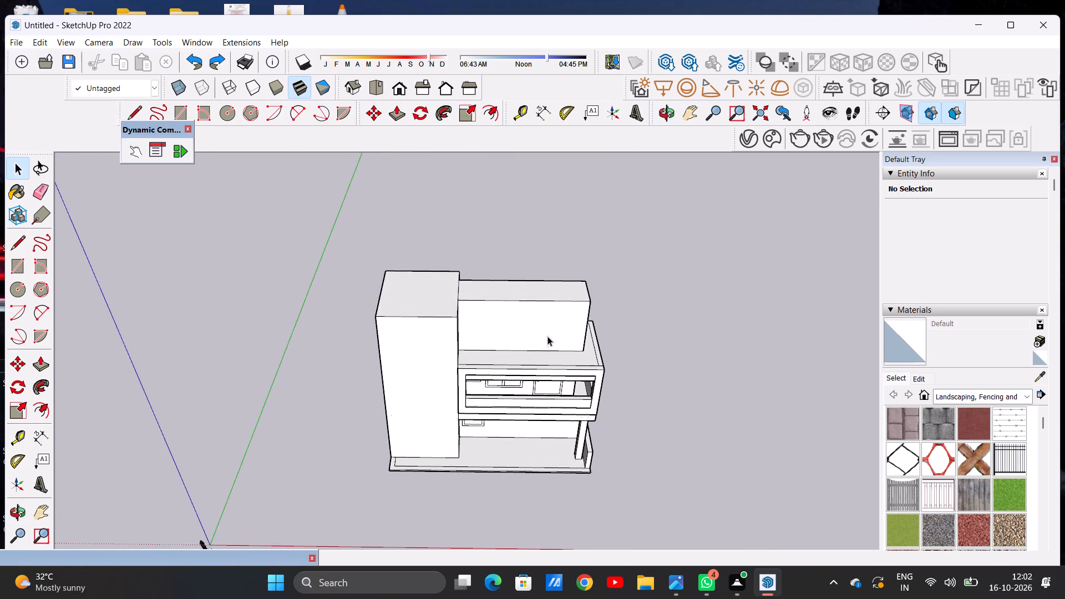
pyautogui.scroll(7, 545, 333)
pyautogui.moveTo(534, 384); pyautogui.dragTo(541, 243, button='middle')
pyautogui.scroll(1, 425, 281)
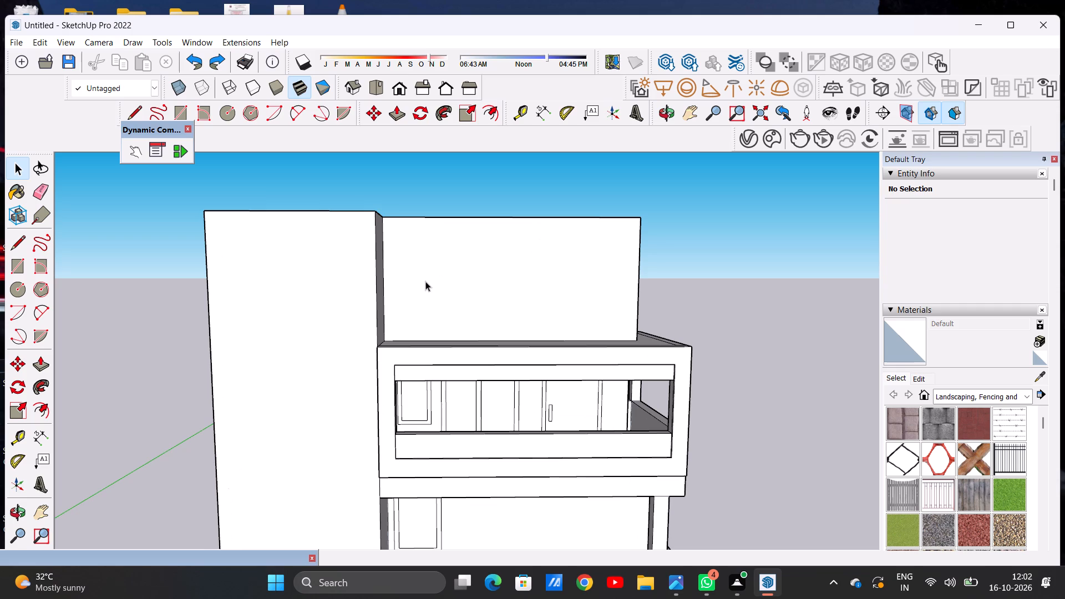
pyautogui.press('r')
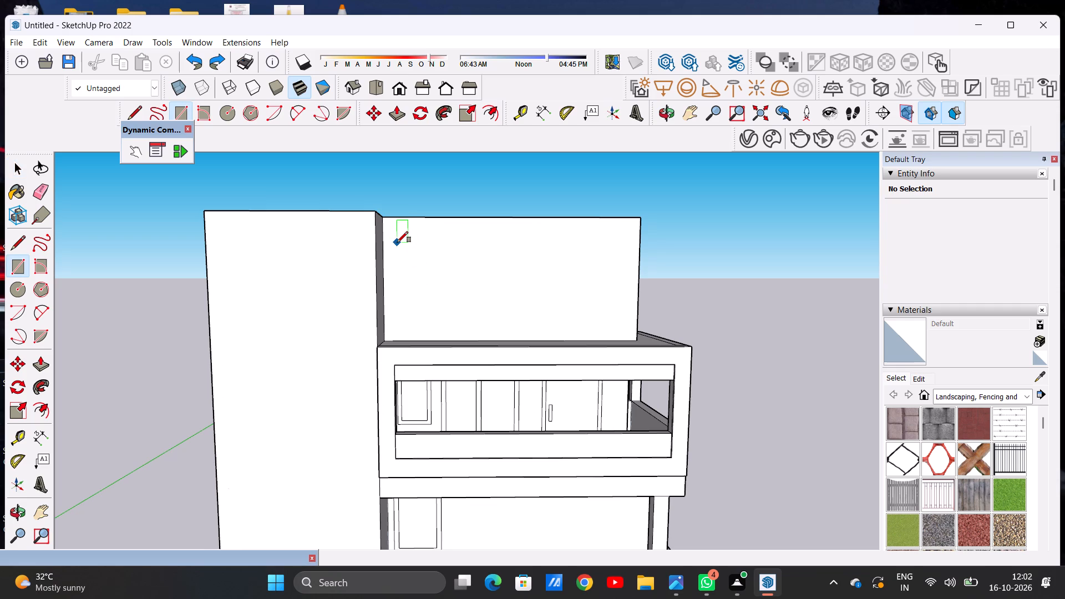
pyautogui.click(393, 239)
pyautogui.click(438, 321)
pyautogui.press('space')
# Offset the tall window rectangle's outline slightly inward to form a narrow frame.
pyautogui.scroll(4, 388, 278)
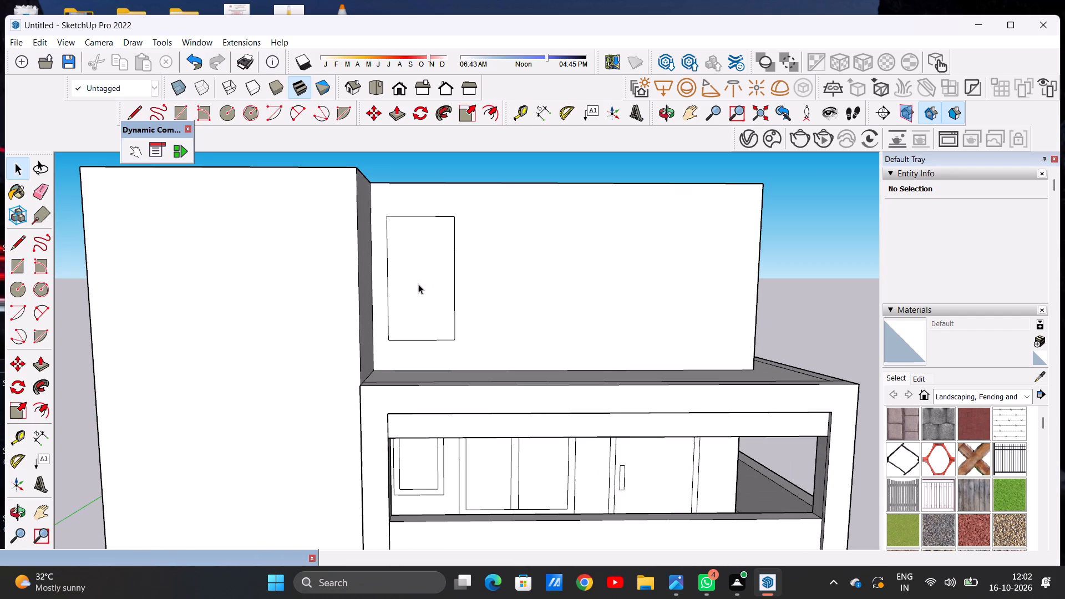
pyautogui.write('OF')
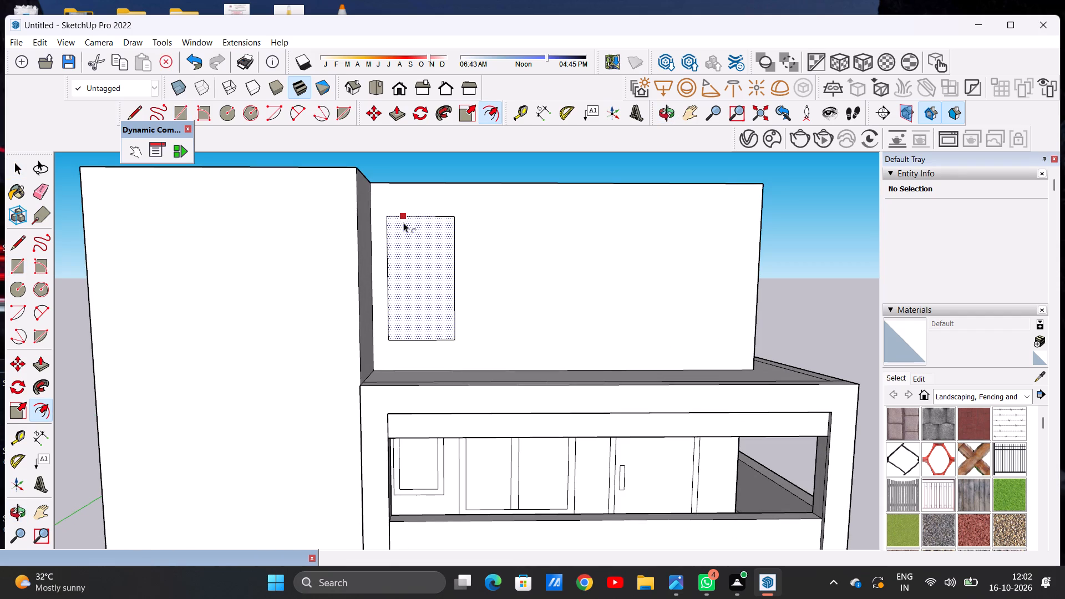
pyautogui.click(403, 222)
pyautogui.click(404, 226)
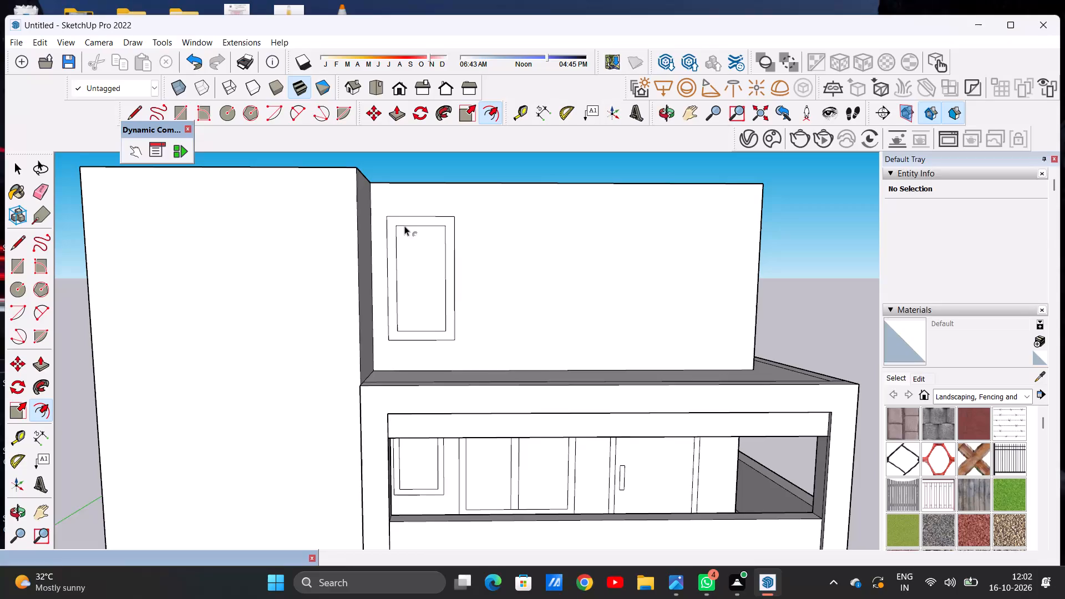
pyautogui.press('space')
# Draw a wider window rectangle on the top-storey front wall beside the framed tall window.
pyautogui.press('r')
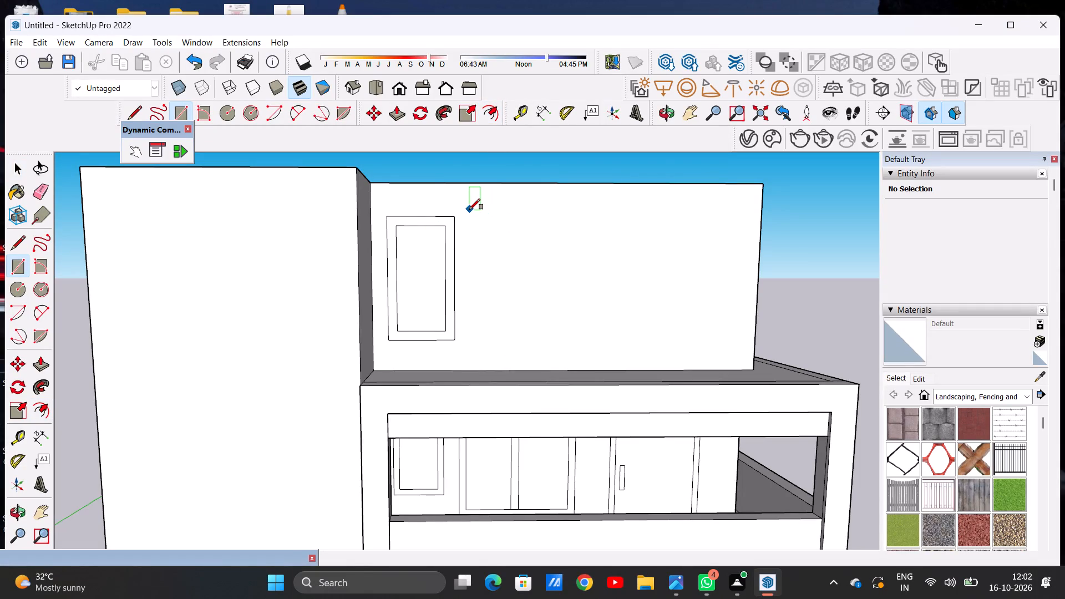
pyautogui.click(469, 210)
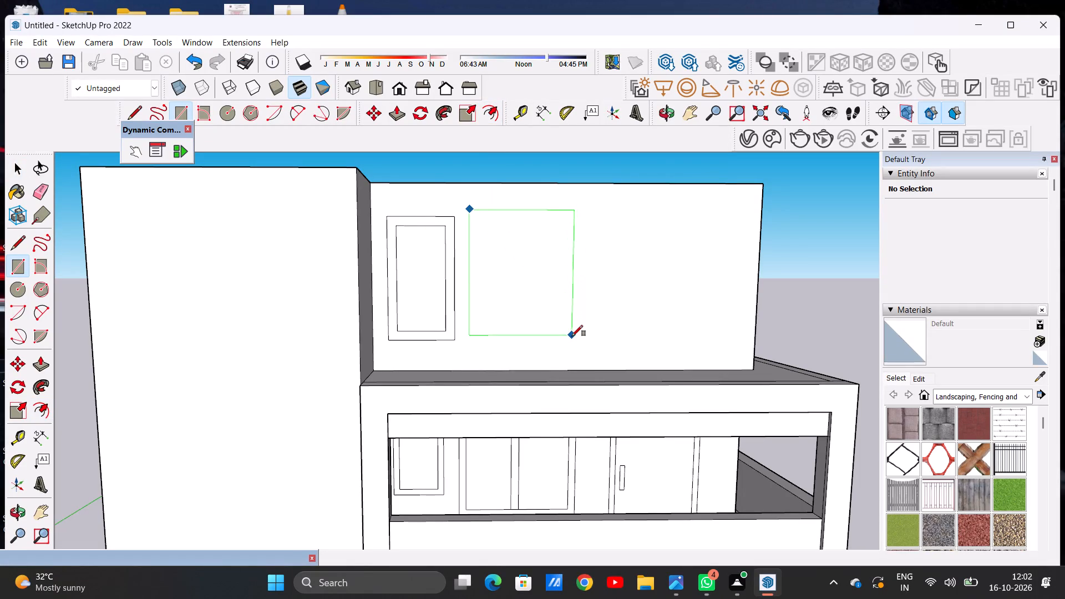
pyautogui.click(572, 336)
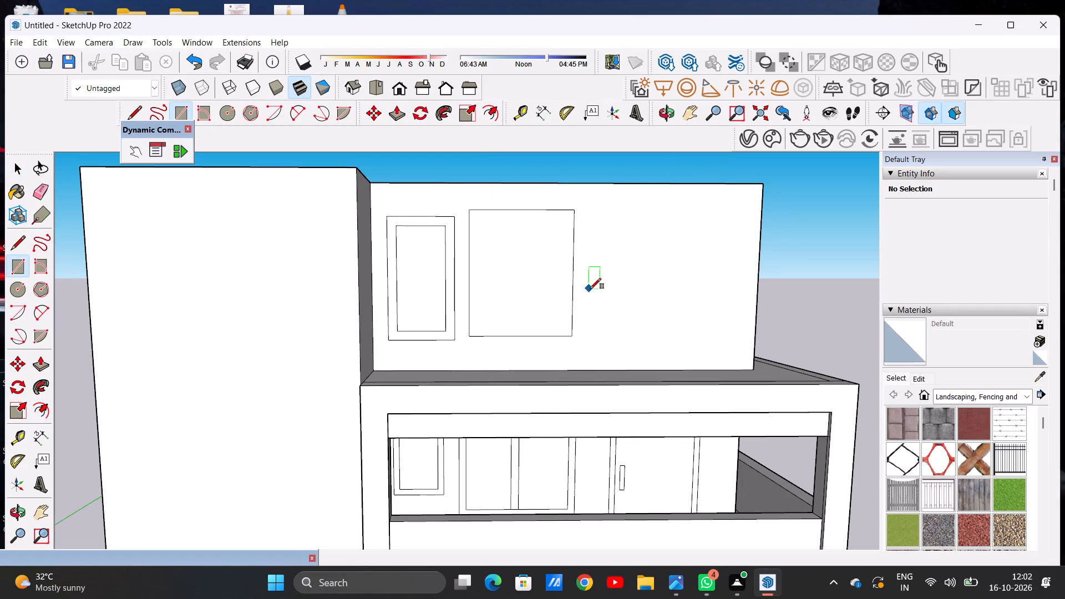
# Draw a door rectangle rising from the base of the top-storey front wall, between the wider window and the wall's free end.
pyautogui.click(619, 367)
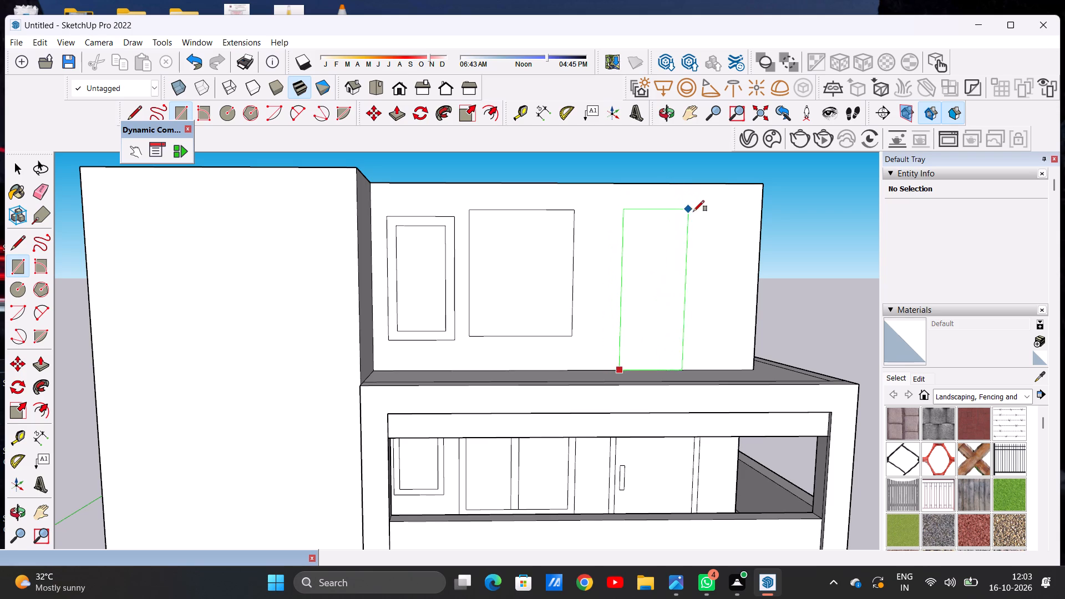
pyautogui.click(720, 214)
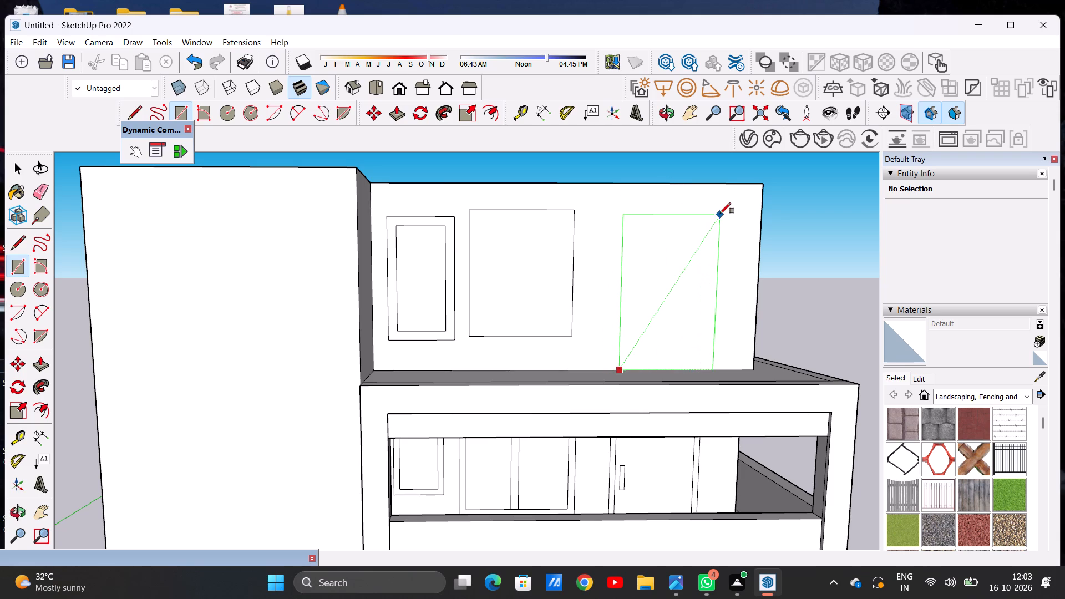
# Offset the wider window rectangle's outline on the top-storey front wall slightly inward to form a narrow frame.
pyautogui.press('space')
pyautogui.scroll(-7, 562, 315)
pyautogui.moveTo(660, 316); pyautogui.dragTo(635, 348, button='middle')
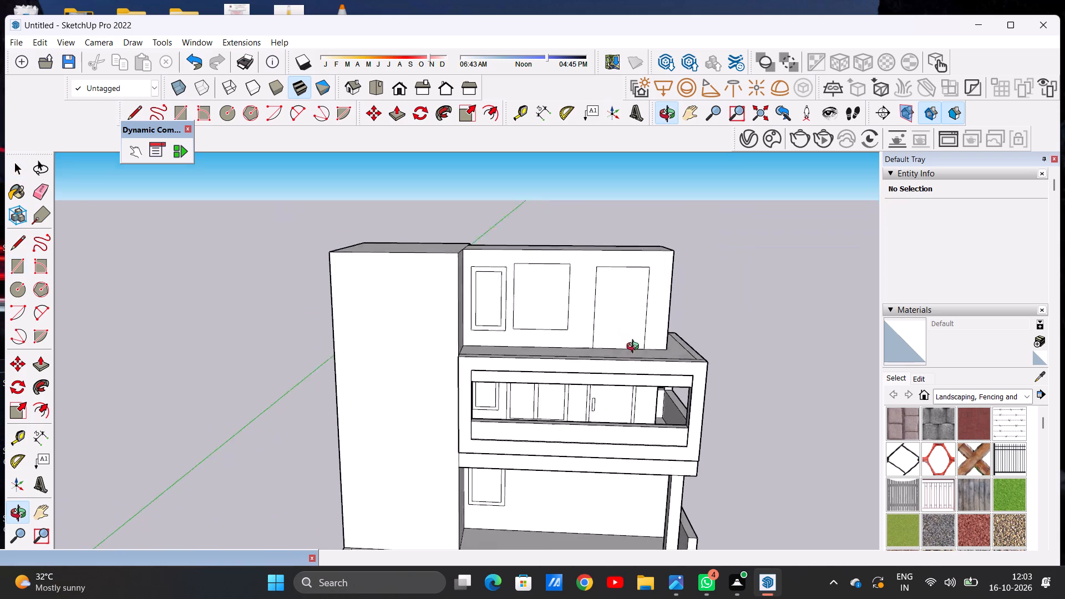
pyautogui.moveTo(635, 348); pyautogui.dragTo(649, 365, button='middle')
pyautogui.scroll(7, 537, 295)
pyautogui.moveTo(626, 291); pyautogui.dragTo(624, 248, button='middle')
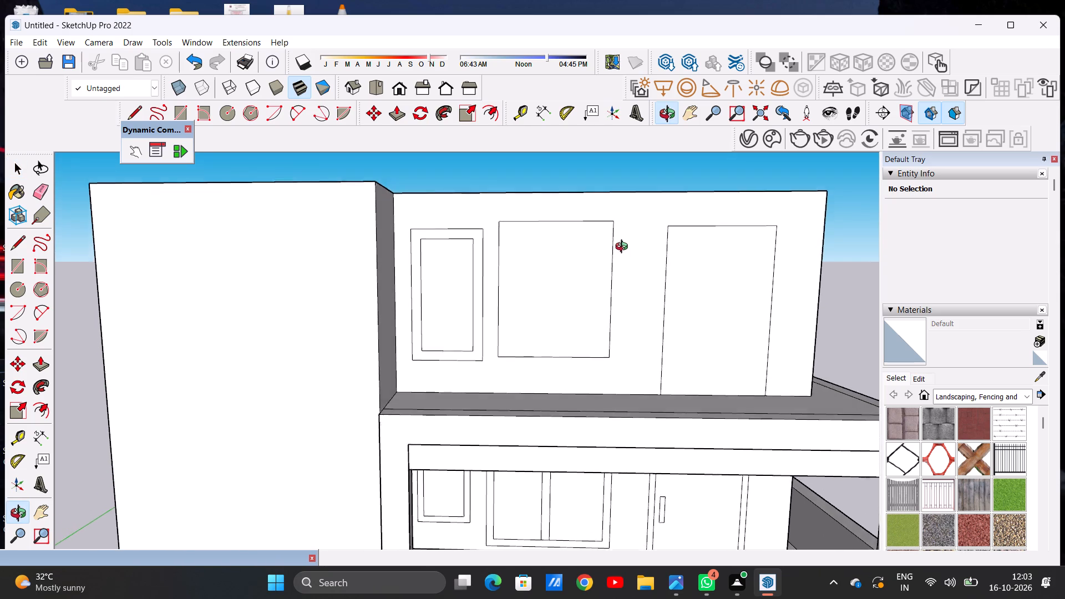
pyautogui.moveTo(624, 248); pyautogui.dragTo(625, 247, button='middle')
pyautogui.scroll(1, 566, 306)
pyautogui.write('OF')
pyautogui.click(523, 230)
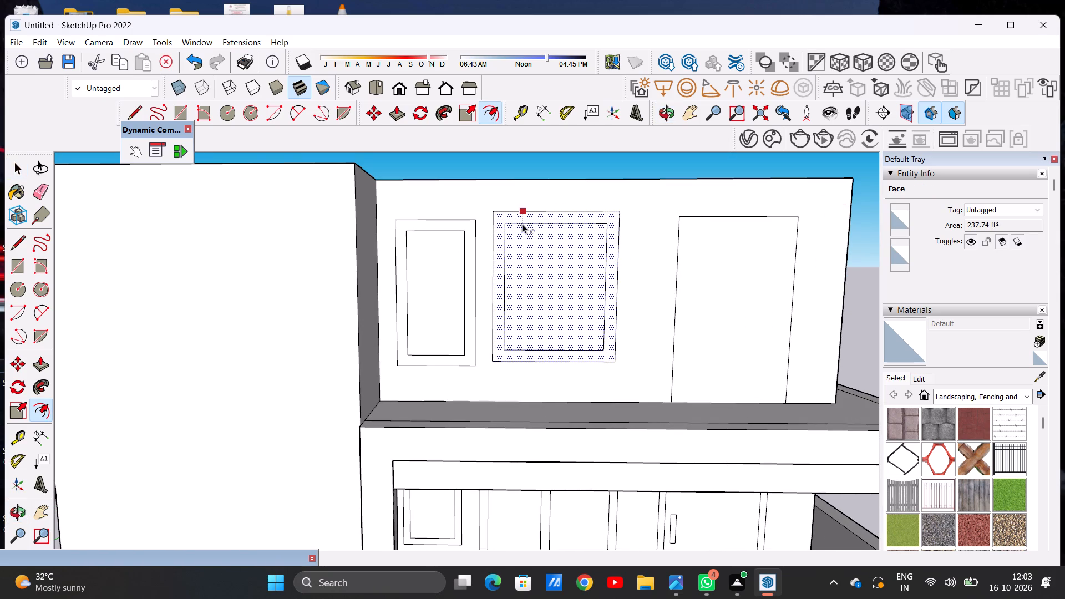
pyautogui.click(523, 220)
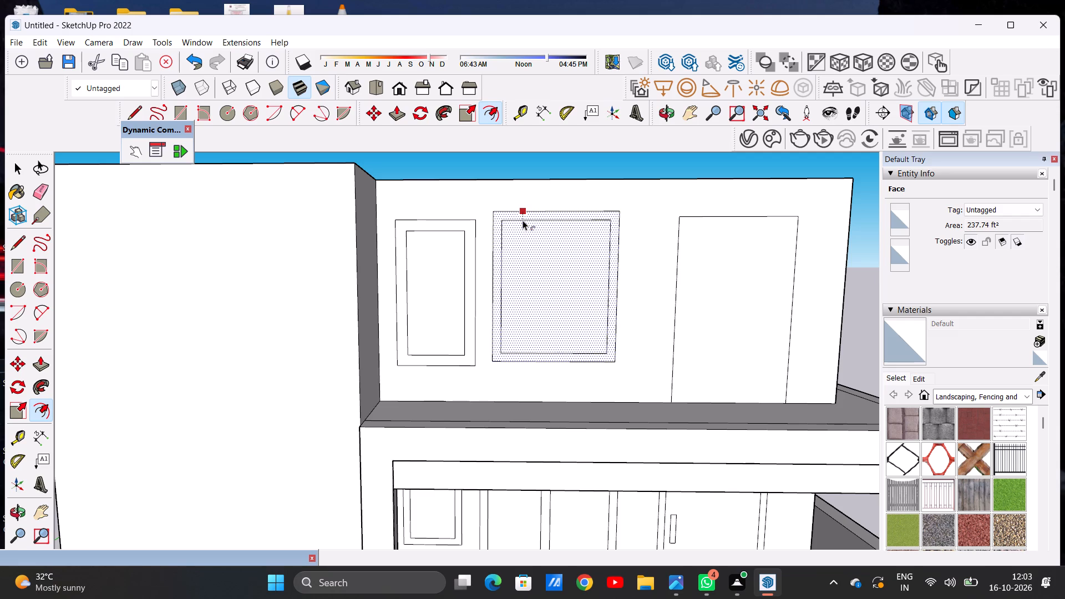
pyautogui.press('space')
# Draw two closely spaced vertical lines down the middle of the wider window's inner pane to form a narrow mullion.
pyautogui.press('l')
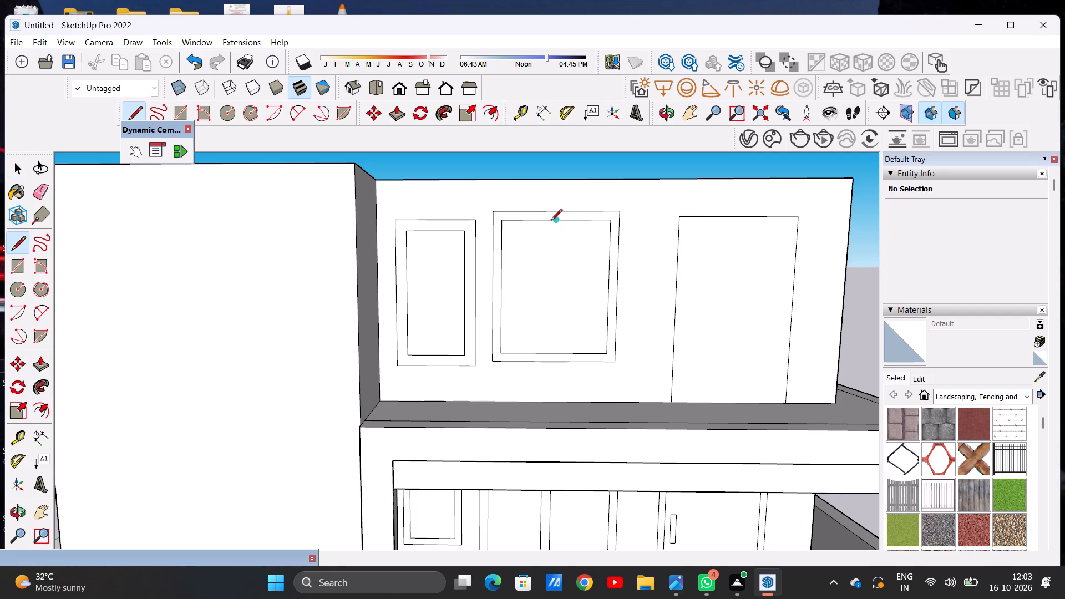
pyautogui.scroll(4, 556, 225)
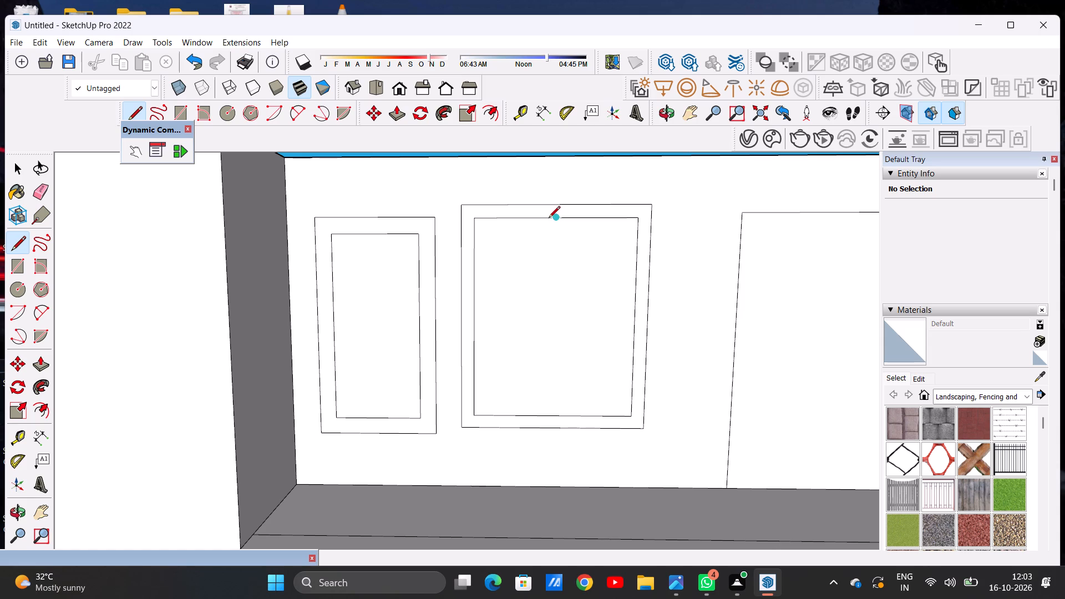
pyautogui.click(547, 219)
pyautogui.click(540, 415)
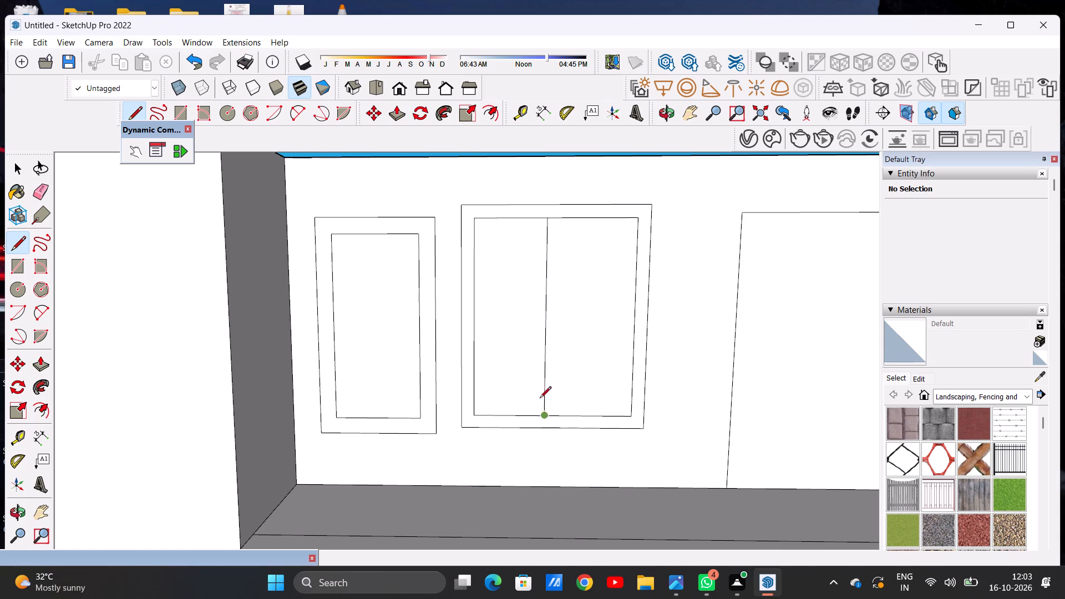
pyautogui.click(560, 216)
pyautogui.click(554, 416)
pyautogui.press('space')
# Offset the top-storey door rectangle's outline slightly inward to form a narrow door frame.
pyautogui.scroll(-15, 518, 349)
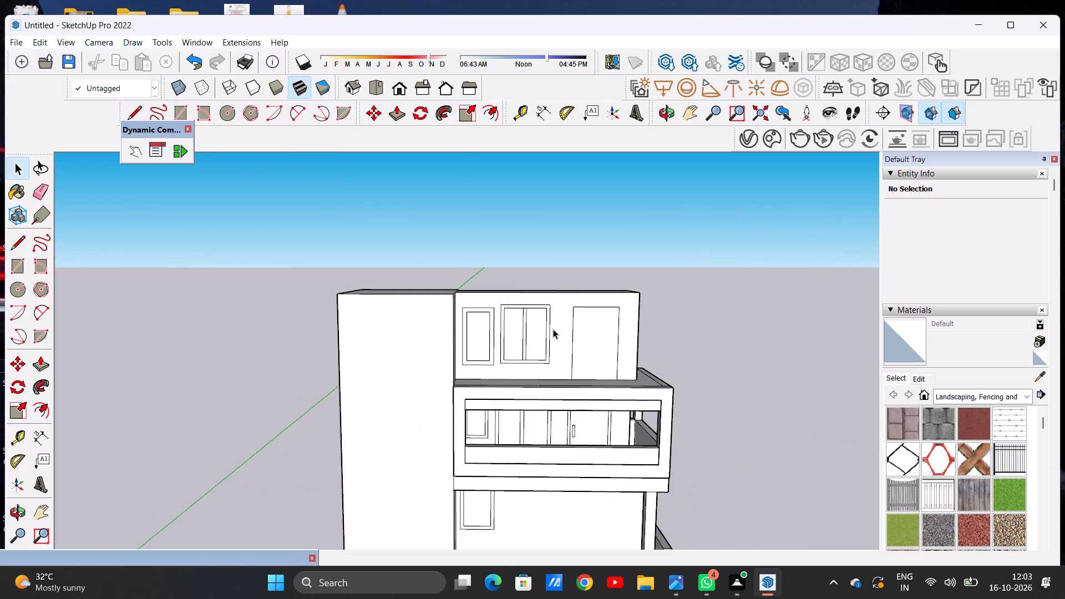
pyautogui.scroll(4, 633, 349)
pyautogui.scroll(-1, 633, 349)
pyautogui.scroll(4, 582, 369)
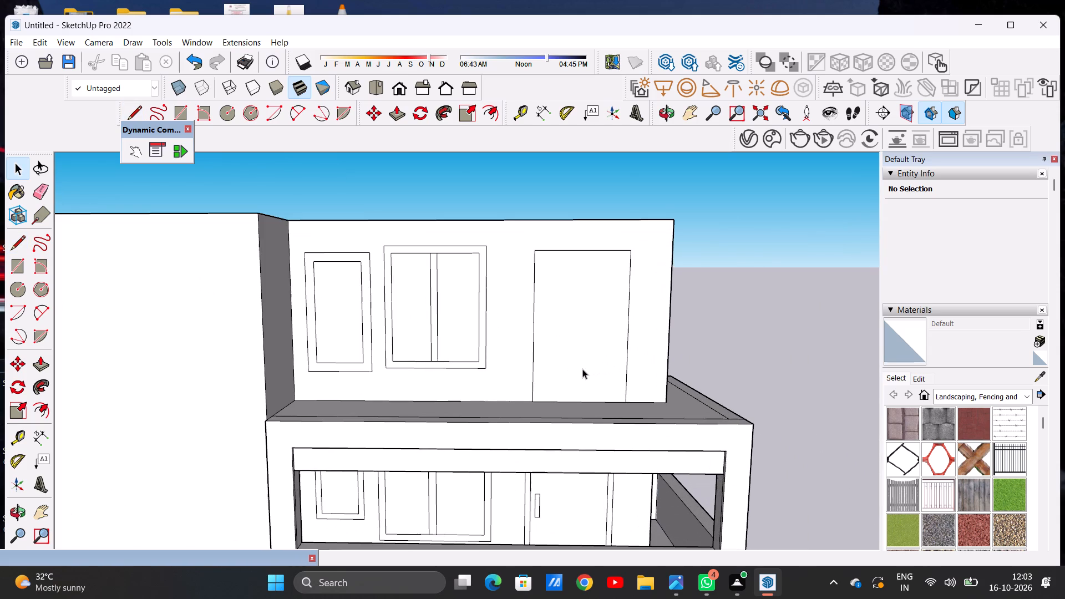
pyautogui.write('OF')
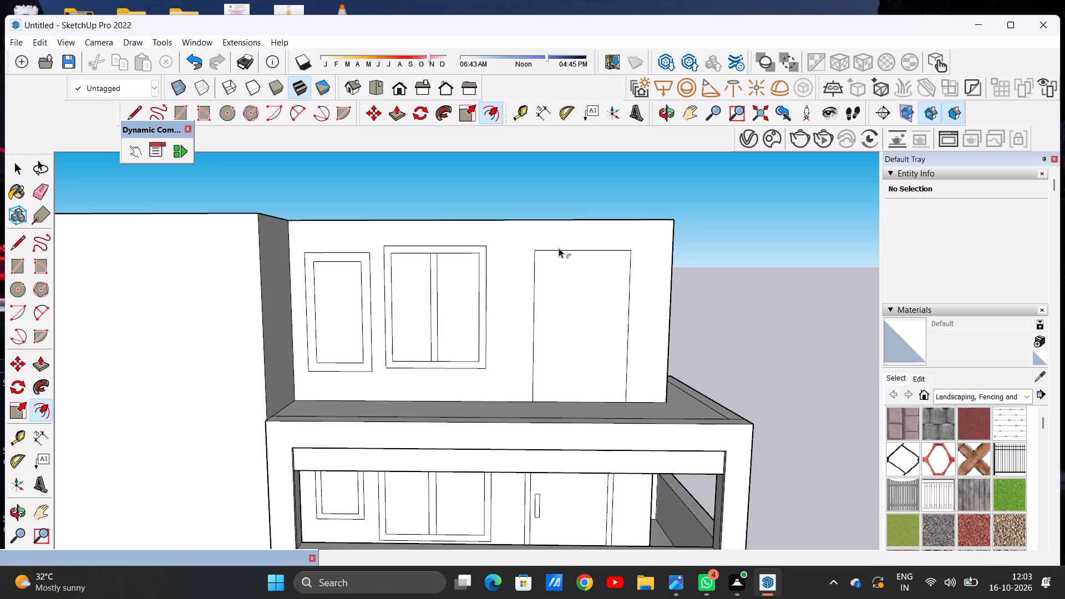
pyautogui.click(556, 256)
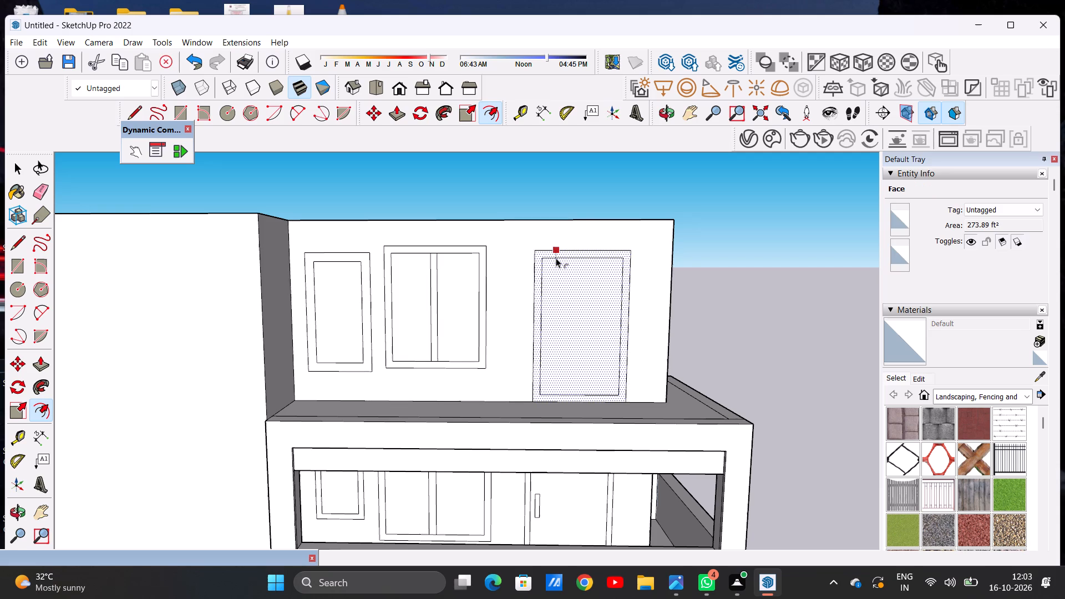
pyautogui.click(556, 258)
pyautogui.press('space')
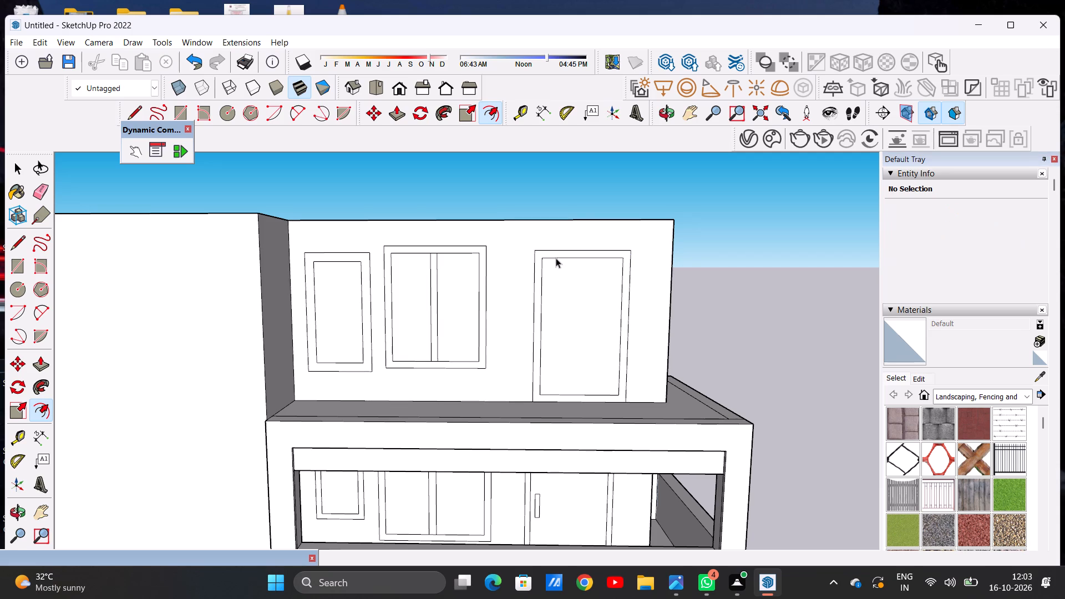
# Draw a small, narrow upright handle rectangle on the top-storey door panel, near the door edge facing the windows.
pyautogui.press('r')
pyautogui.scroll(2, 567, 370)
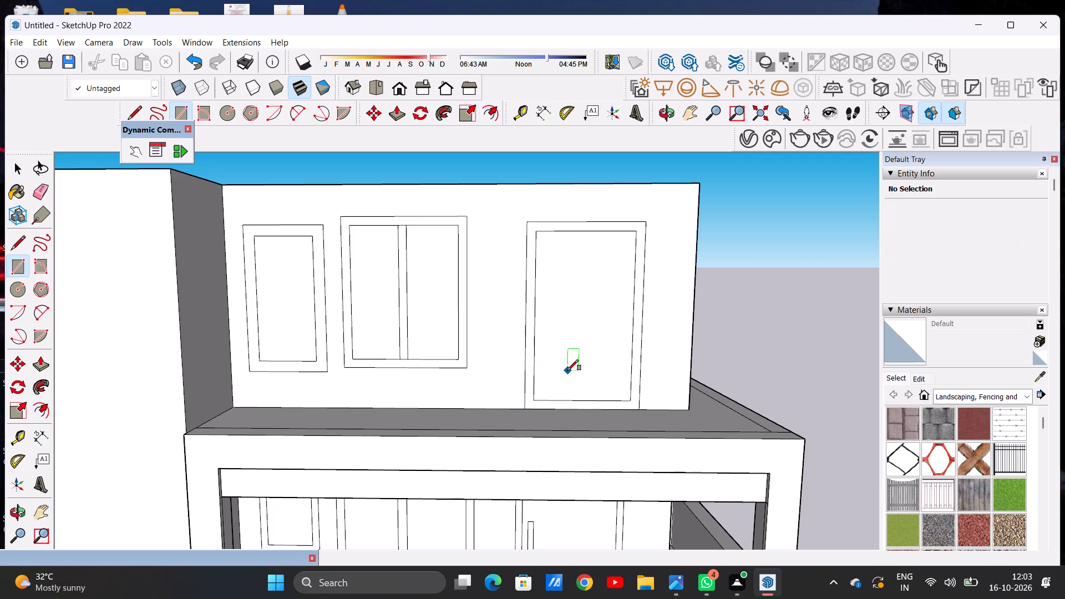
pyautogui.click(542, 303)
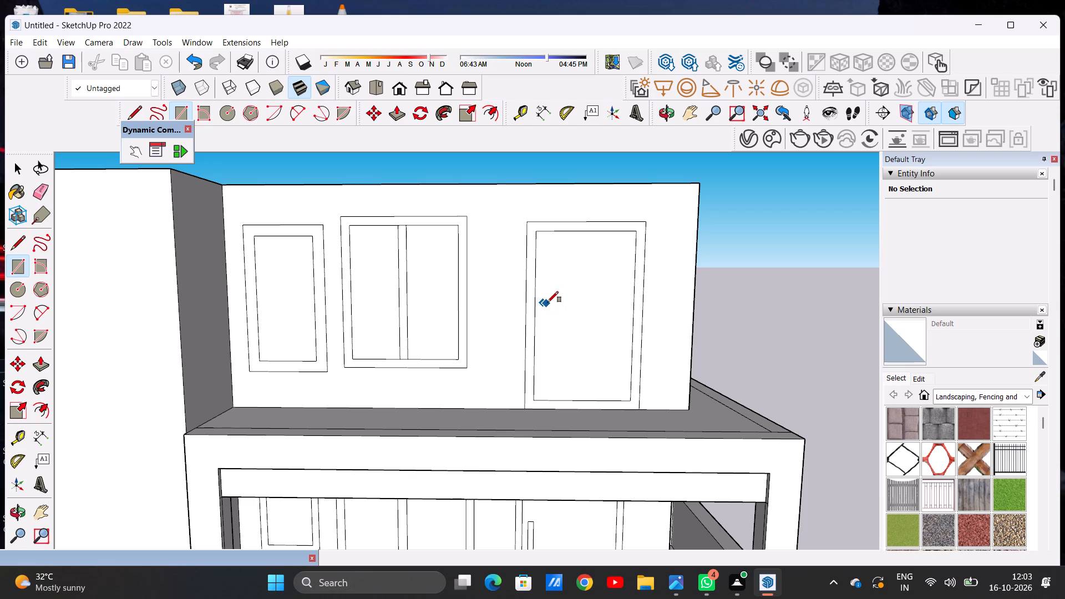
pyautogui.click(549, 302)
pyautogui.scroll(7, 551, 333)
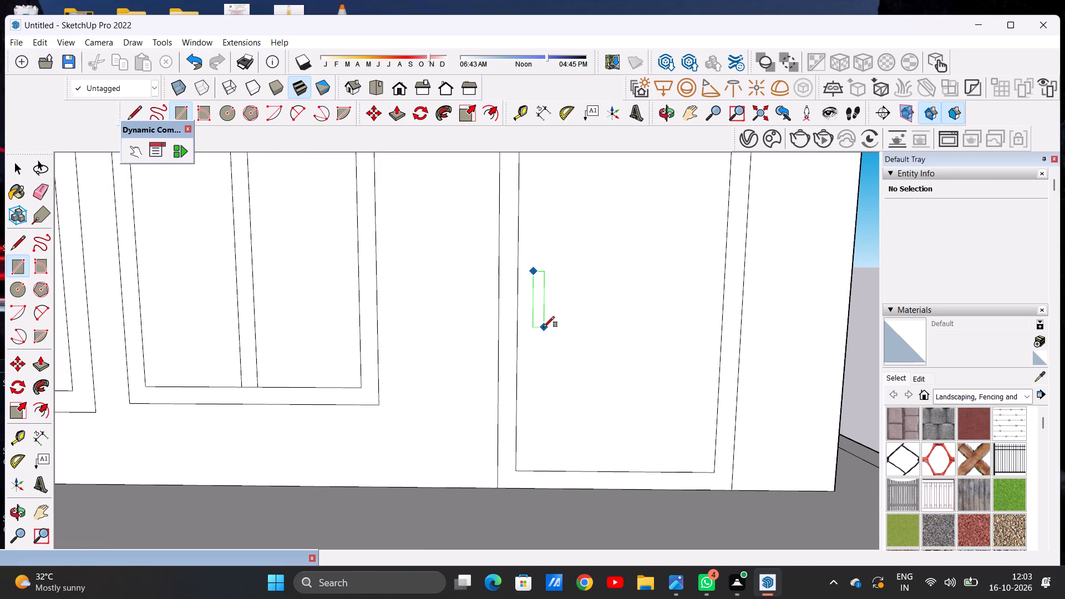
pyautogui.click(544, 327)
pyautogui.press('space')
# Examine the house from the front, side and back, including the completed top-storey window and door outlines.
pyautogui.scroll(-20, 555, 322)
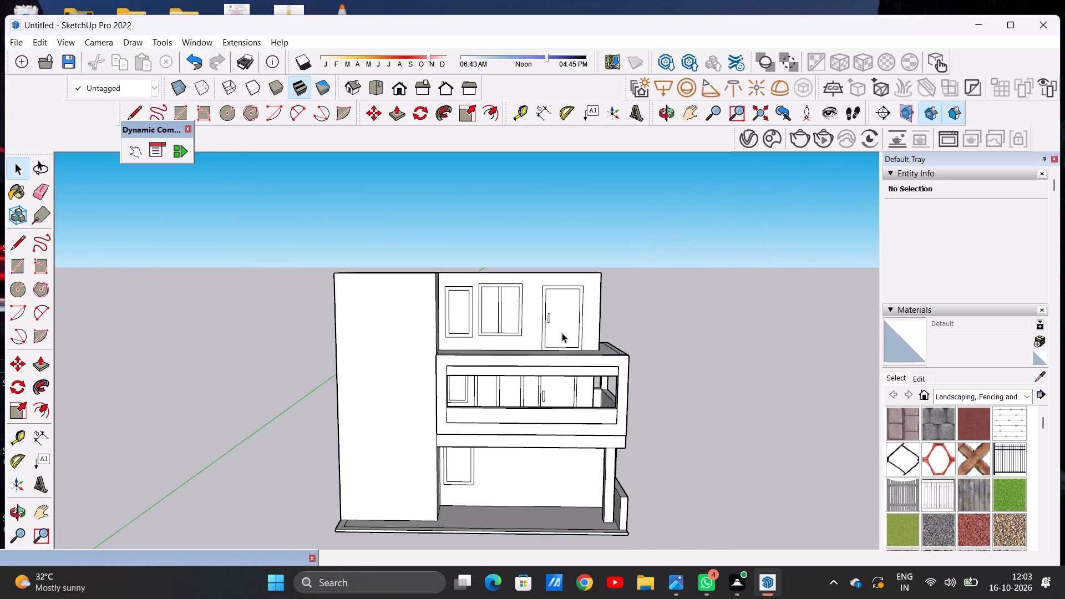
pyautogui.scroll(-1, 569, 337)
pyautogui.scroll(6, 569, 337)
pyautogui.moveTo(584, 344); pyautogui.dragTo(540, 322, button='middle')
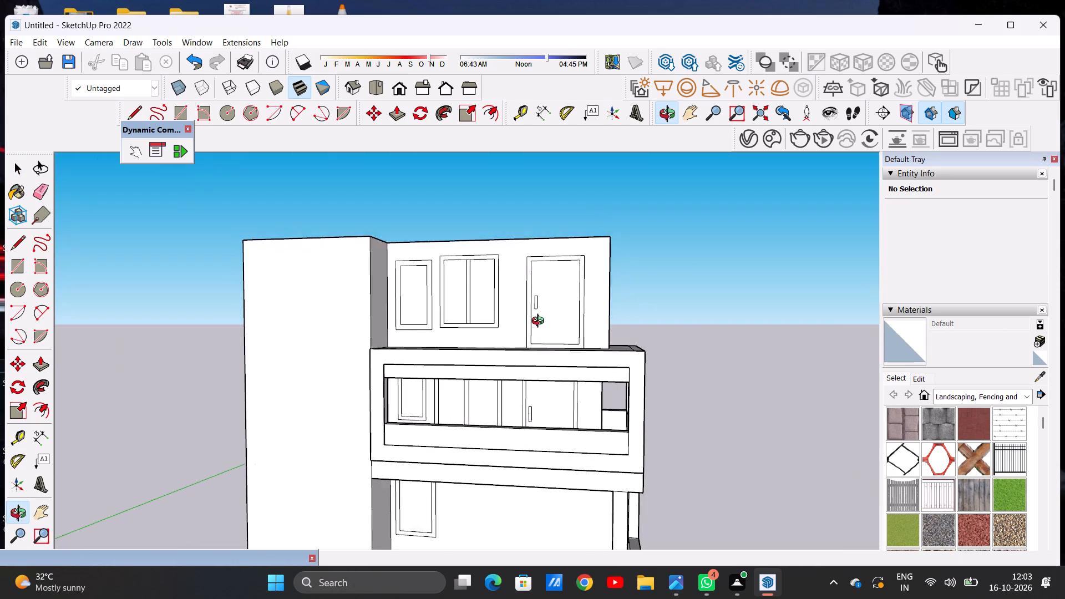
pyautogui.moveTo(540, 322); pyautogui.dragTo(555, 327, button='middle')
pyautogui.scroll(-5, 473, 326)
pyautogui.moveTo(499, 296); pyautogui.dragTo(536, 448, button='middle')
pyautogui.scroll(9, 514, 280)
pyautogui.moveTo(694, 337); pyautogui.dragTo(356, 326, button='middle')
pyautogui.moveTo(754, 327); pyautogui.dragTo(474, 340, button='middle')
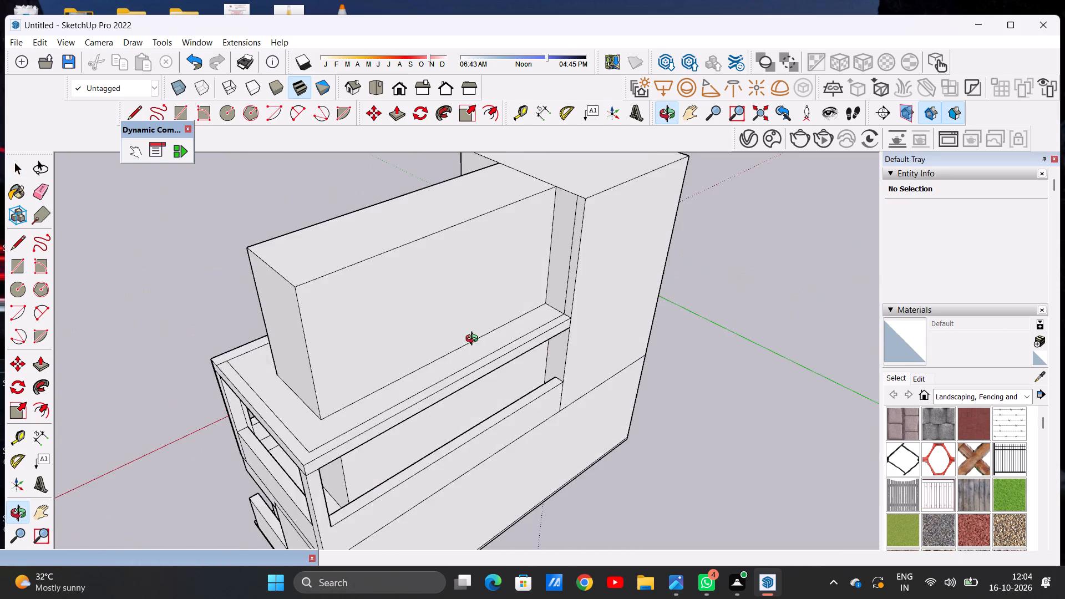
pyautogui.moveTo(474, 340); pyautogui.dragTo(645, 368, button='middle')
pyautogui.scroll(-7, 649, 364)
pyautogui.moveTo(434, 397); pyautogui.dragTo(636, 351, button='middle')
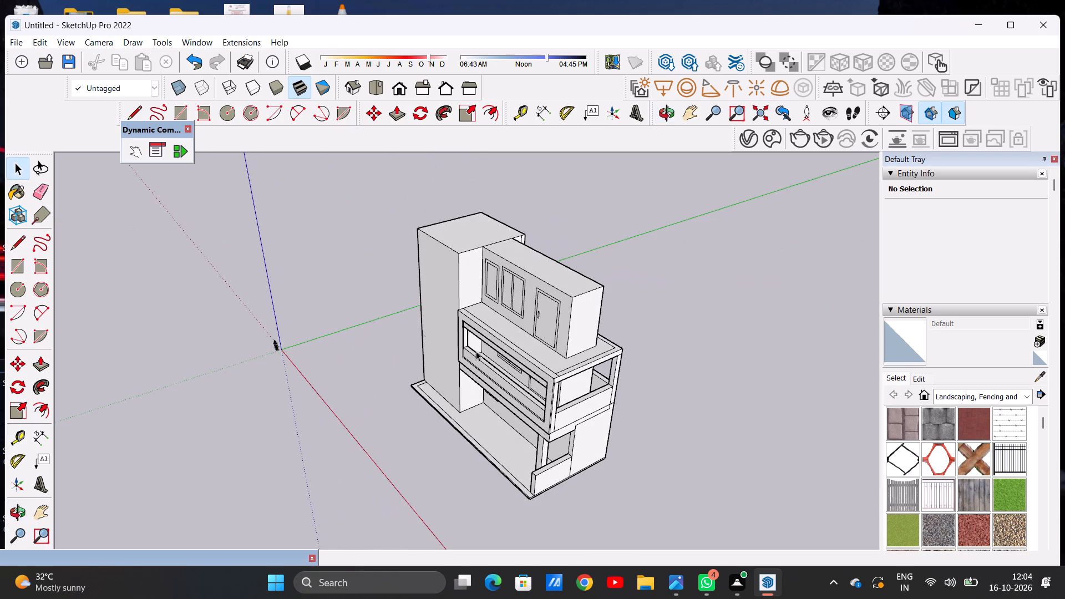
pyautogui.moveTo(420, 356); pyautogui.dragTo(654, 279, button='middle')
pyautogui.scroll(3, 483, 288)
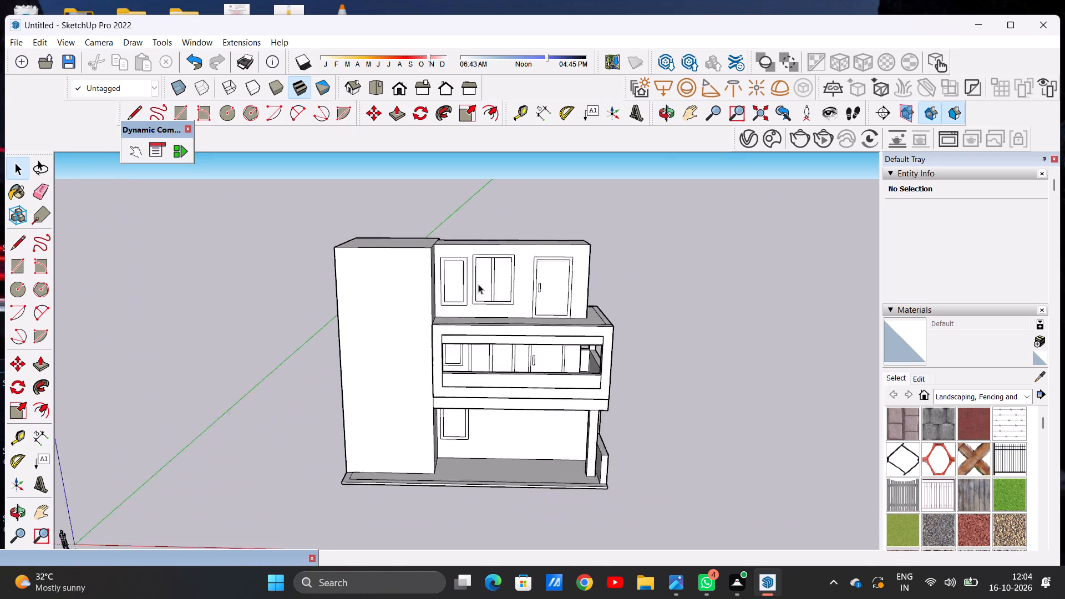
pyautogui.scroll(10, 478, 284)
pyautogui.moveTo(556, 297); pyautogui.dragTo(553, 379, button='middle')
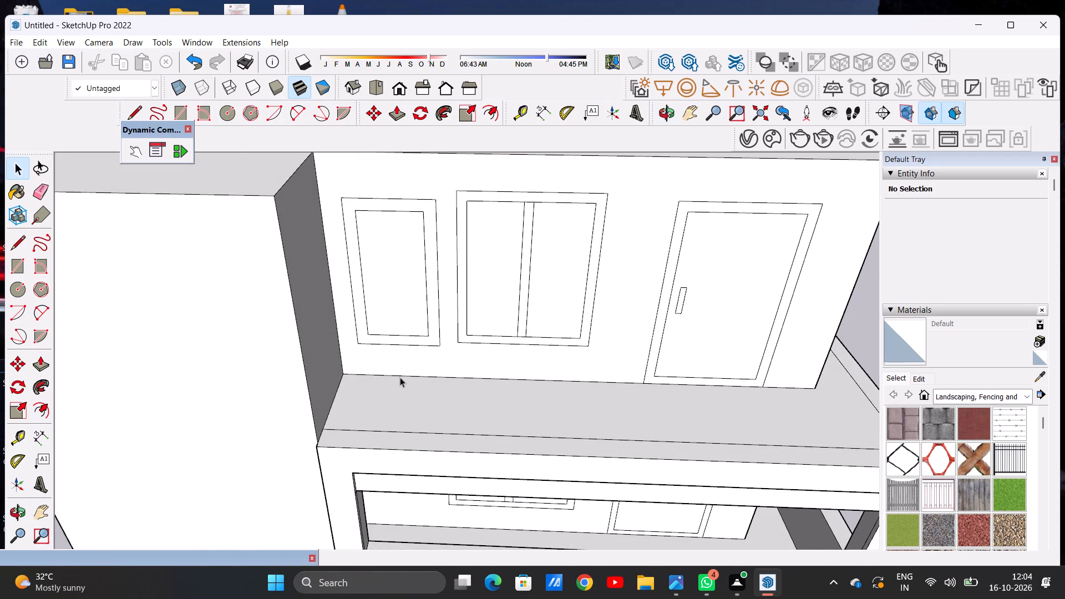
pyautogui.scroll(-5, 399, 377)
pyautogui.moveTo(650, 346); pyautogui.dragTo(303, 288, button='middle')
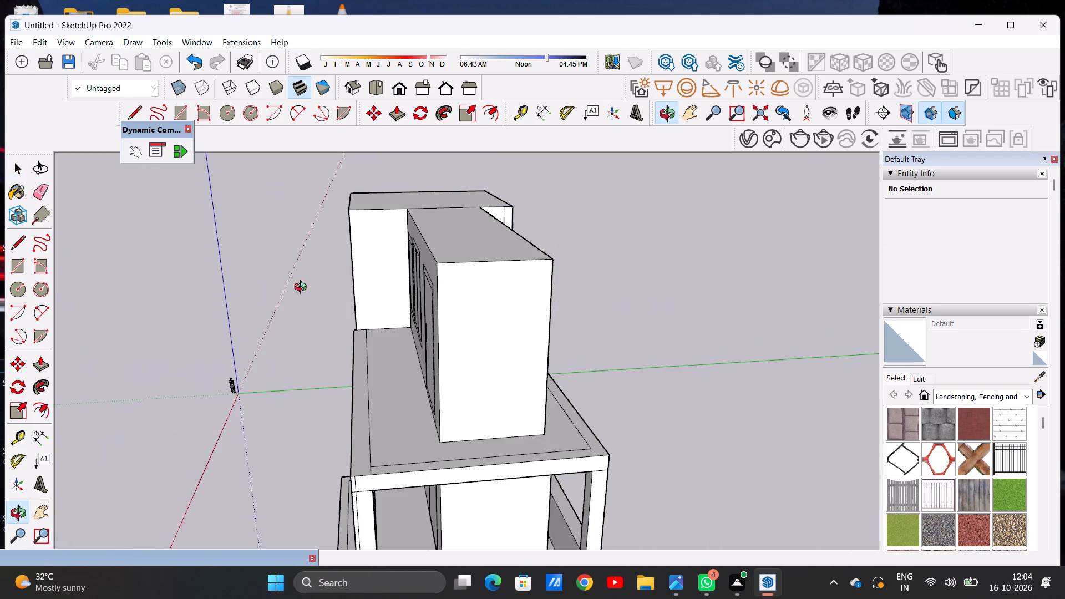
pyautogui.moveTo(303, 288); pyautogui.dragTo(665, 267, button='middle')
pyautogui.scroll(-4, 569, 415)
pyautogui.moveTo(582, 469); pyautogui.dragTo(575, 450, button='middle')
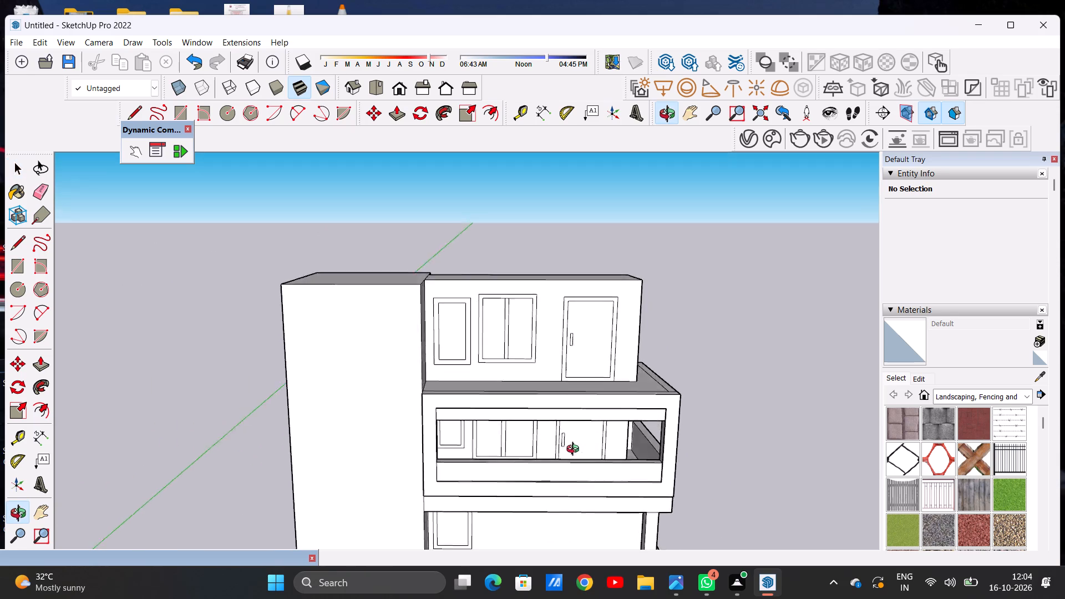
pyautogui.moveTo(575, 450); pyautogui.dragTo(536, 401, button='middle')
pyautogui.scroll(-3, 573, 449)
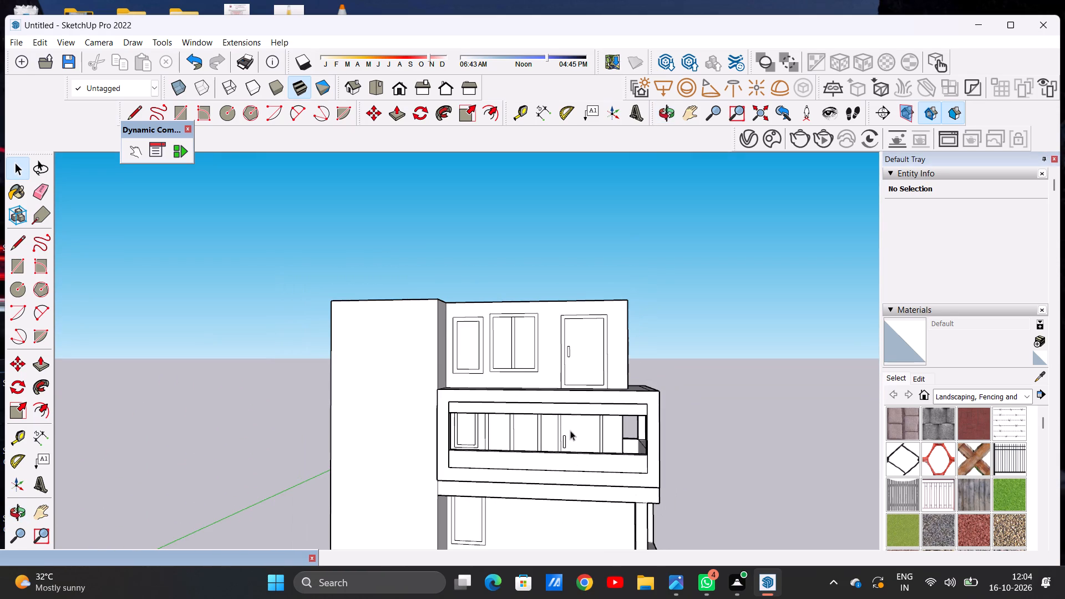
# Examine the terrace around the top storey and its rim lines from the front and from above.
pyautogui.scroll(7, 475, 336)
pyautogui.moveTo(586, 338); pyautogui.dragTo(640, 413, button='middle')
pyautogui.scroll(-9, 420, 375)
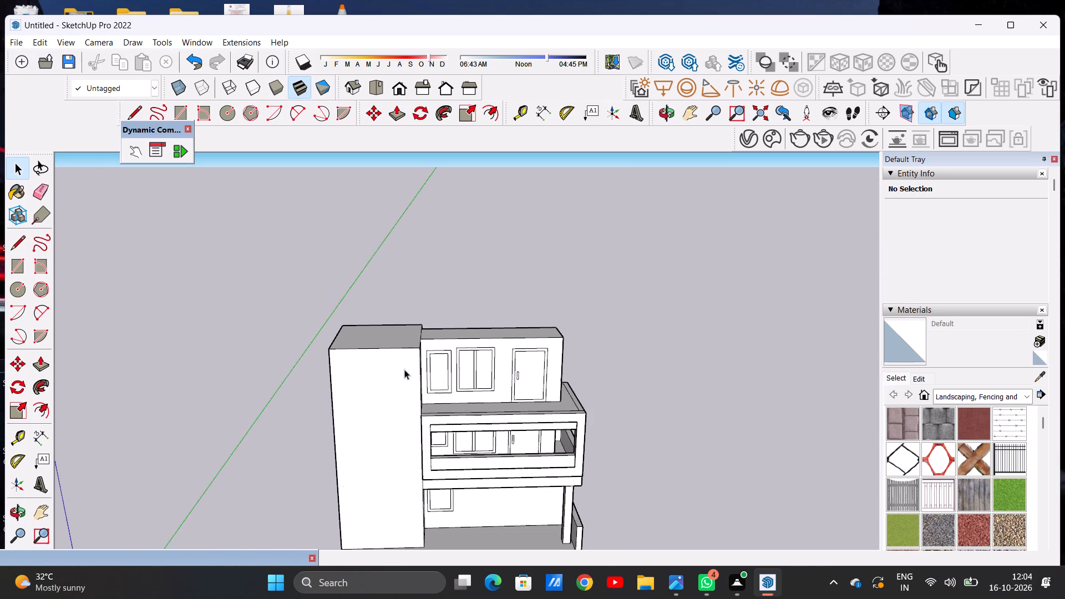
pyautogui.scroll(-1, 404, 369)
pyautogui.scroll(2, 572, 402)
pyautogui.scroll(-1, 575, 405)
pyautogui.scroll(10, 575, 405)
pyautogui.moveTo(536, 373); pyautogui.dragTo(537, 405, button='middle')
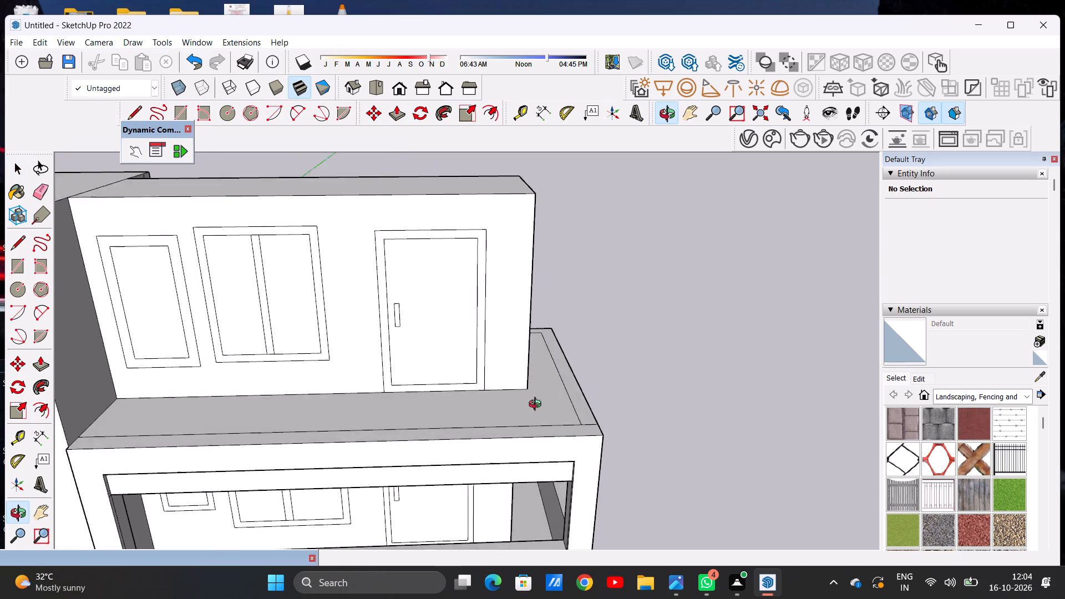
pyautogui.moveTo(537, 405); pyautogui.dragTo(546, 453, button='middle')
pyautogui.scroll(-11, 620, 389)
pyautogui.moveTo(630, 409); pyautogui.dragTo(599, 428, button='middle')
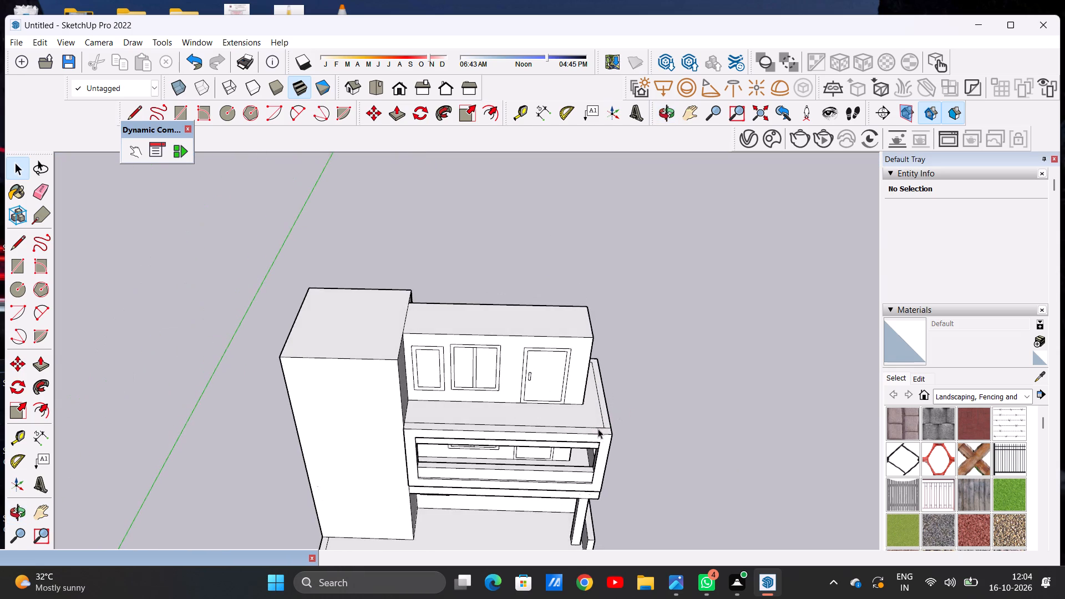
pyautogui.scroll(7, 600, 430)
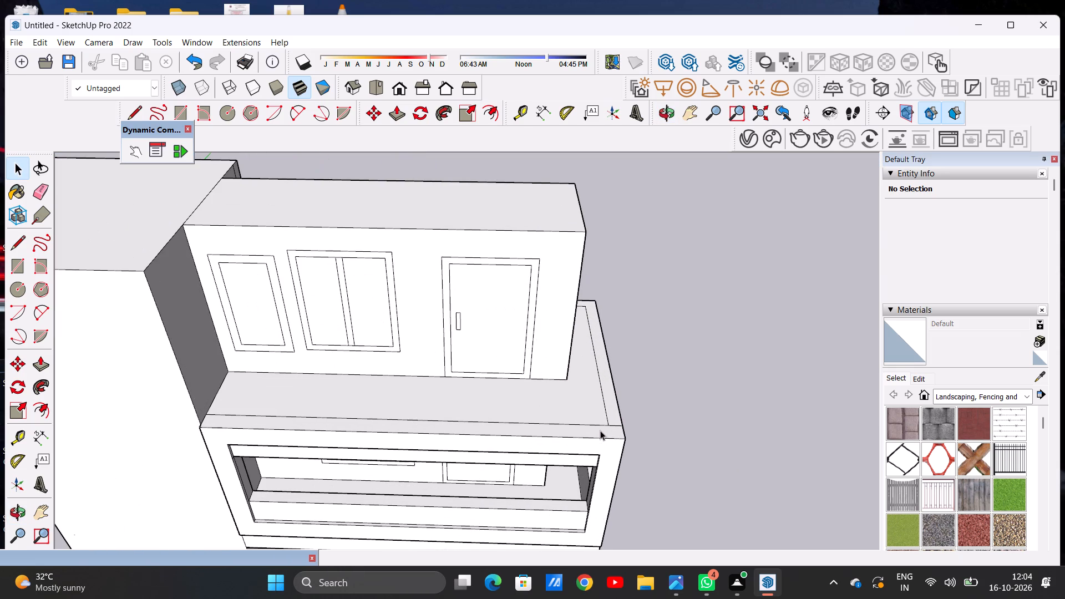
pyautogui.scroll(-6, 586, 398)
pyautogui.moveTo(540, 430); pyautogui.dragTo(345, 557, button='middle')
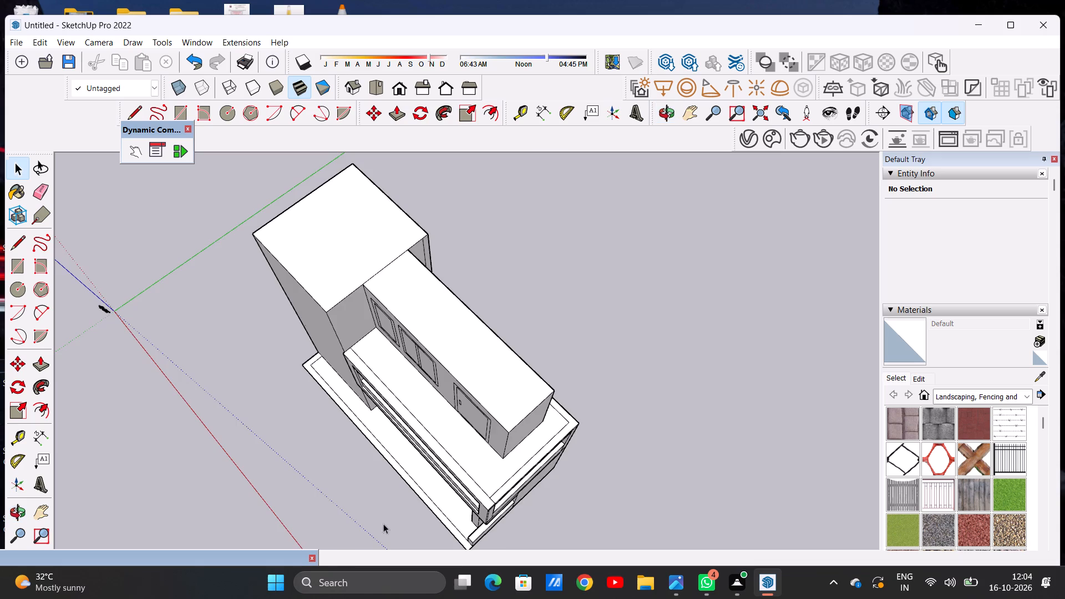
pyautogui.scroll(20, 484, 488)
pyautogui.scroll(11, 484, 488)
pyautogui.scroll(-9, 474, 502)
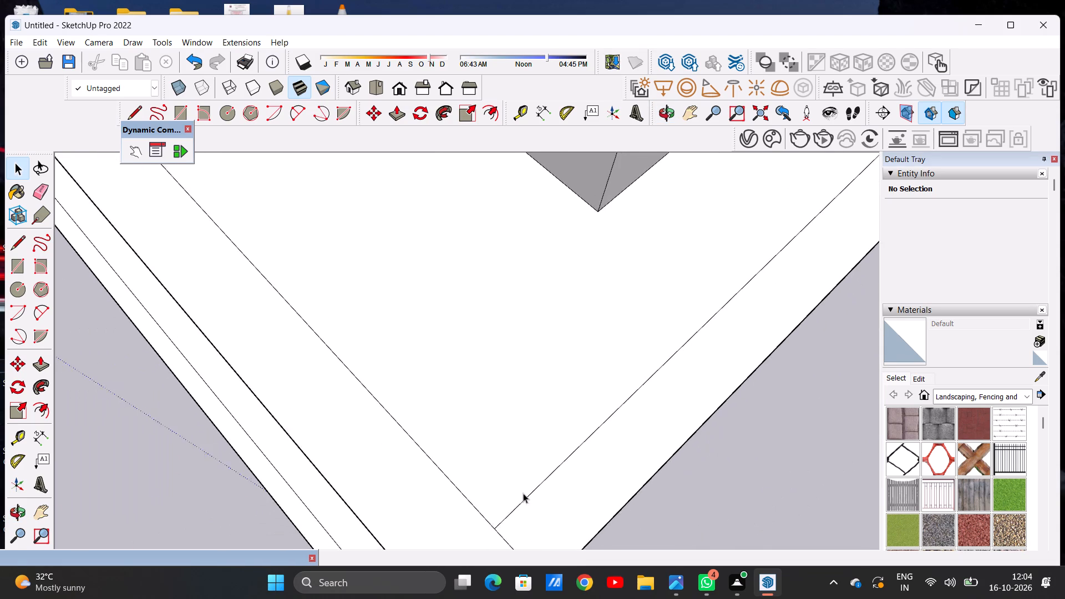
pyautogui.scroll(-15, 523, 493)
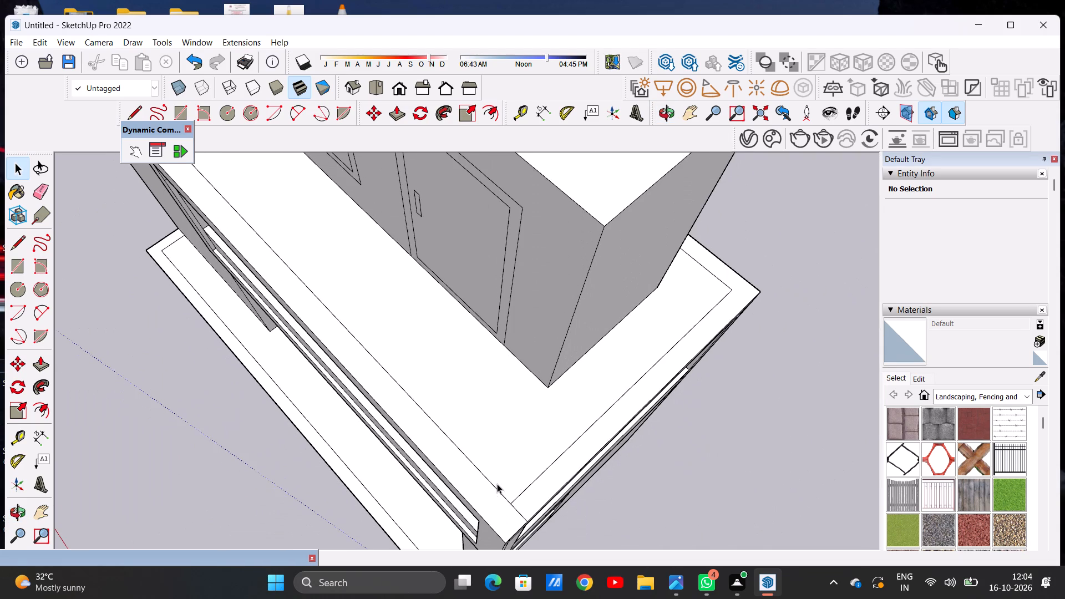
pyautogui.scroll(-7, 461, 474)
pyautogui.moveTo(374, 429); pyautogui.dragTo(580, 478, button='middle')
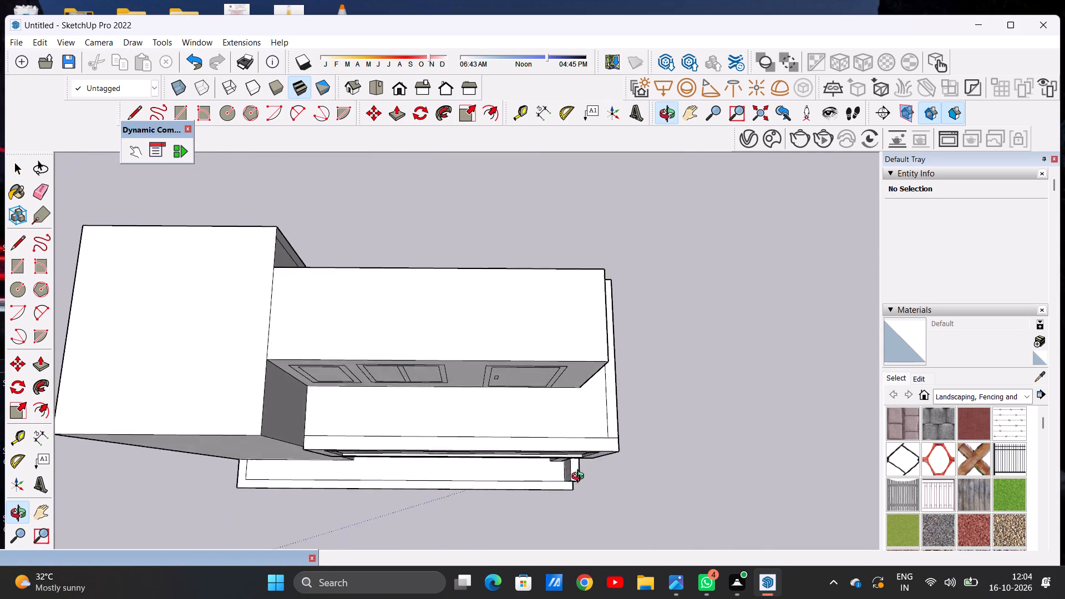
# Draw a straight line across the terrace floor, parallel to and just inside the front rim line, ending at the side rim line.
pyautogui.moveTo(580, 478); pyautogui.dragTo(589, 480, button='middle')
pyautogui.scroll(7, 610, 428)
pyautogui.scroll(-6, 591, 423)
pyautogui.scroll(1, 546, 443)
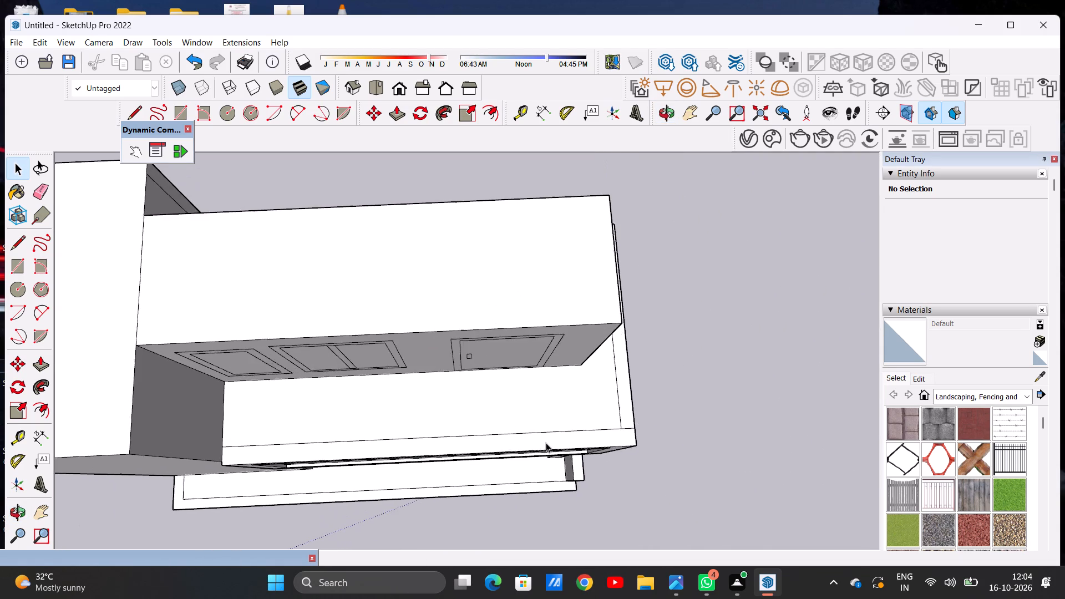
pyautogui.scroll(3, 546, 443)
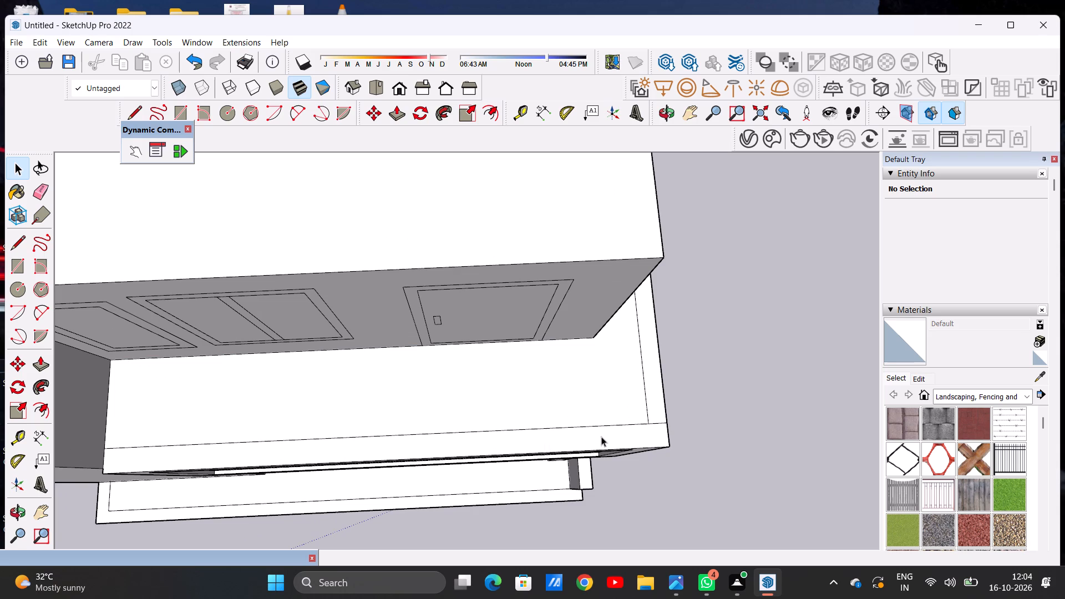
pyautogui.scroll(-6, 606, 436)
pyautogui.moveTo(589, 441); pyautogui.dragTo(576, 456, button='middle')
pyautogui.scroll(1, 575, 456)
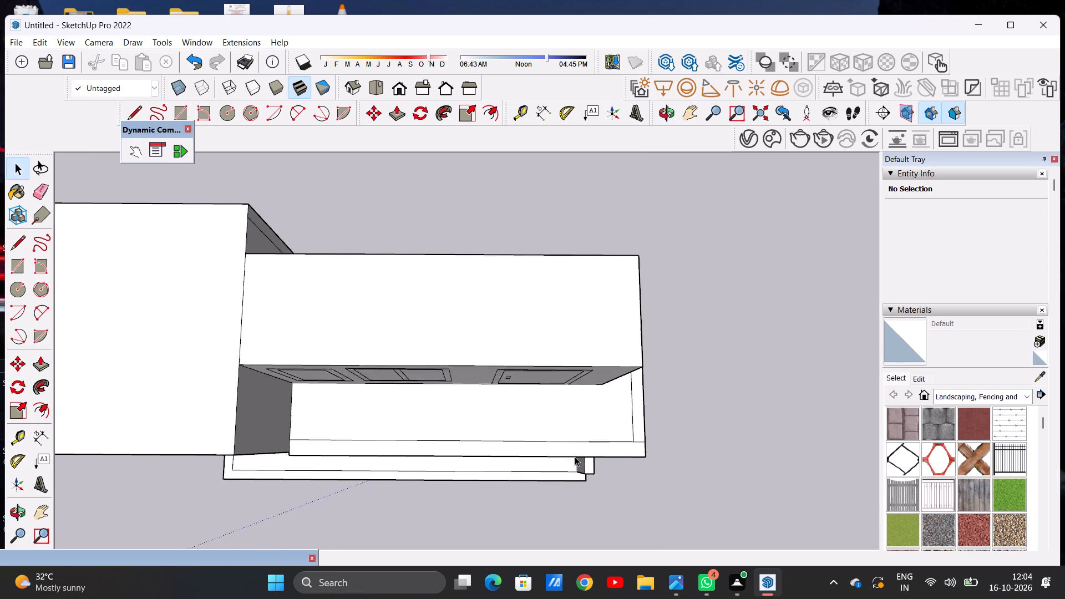
pyautogui.scroll(1, 575, 456)
pyautogui.press('l')
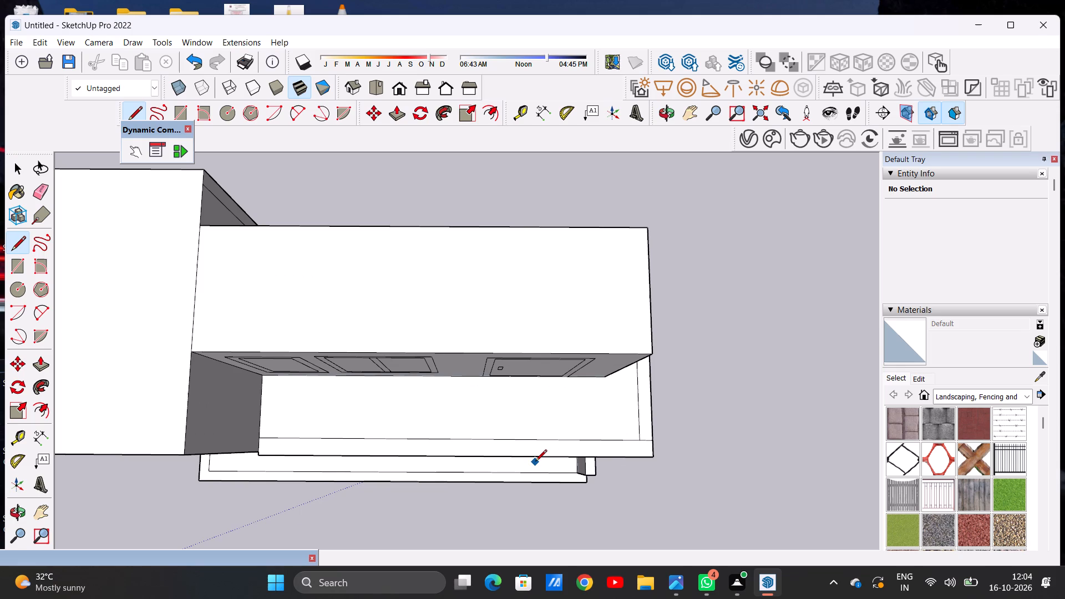
pyautogui.scroll(-1, 660, 377)
pyautogui.scroll(4, 488, 433)
pyautogui.scroll(2, 211, 428)
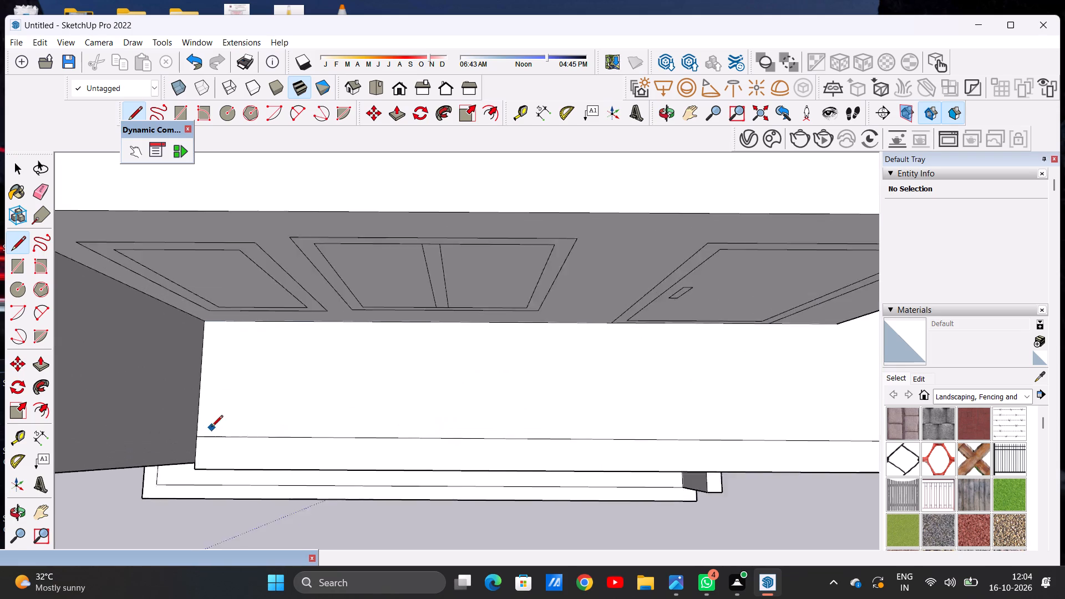
pyautogui.scroll(5, 211, 428)
pyautogui.click(188, 415)
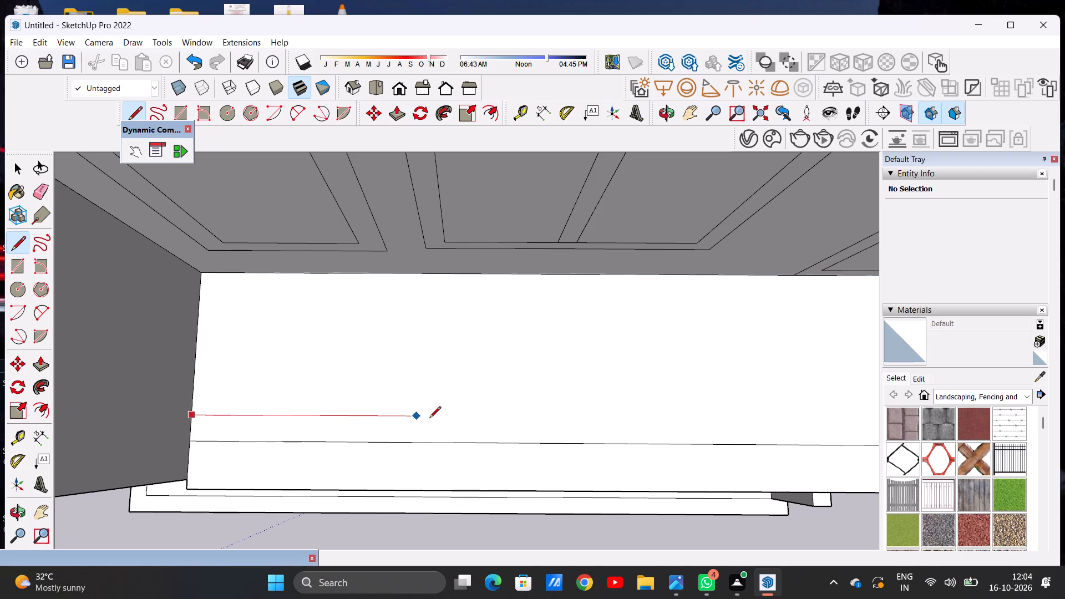
pyautogui.scroll(-2, 428, 419)
pyautogui.scroll(1, 428, 419)
pyautogui.scroll(-10, 428, 419)
pyautogui.scroll(9, 697, 417)
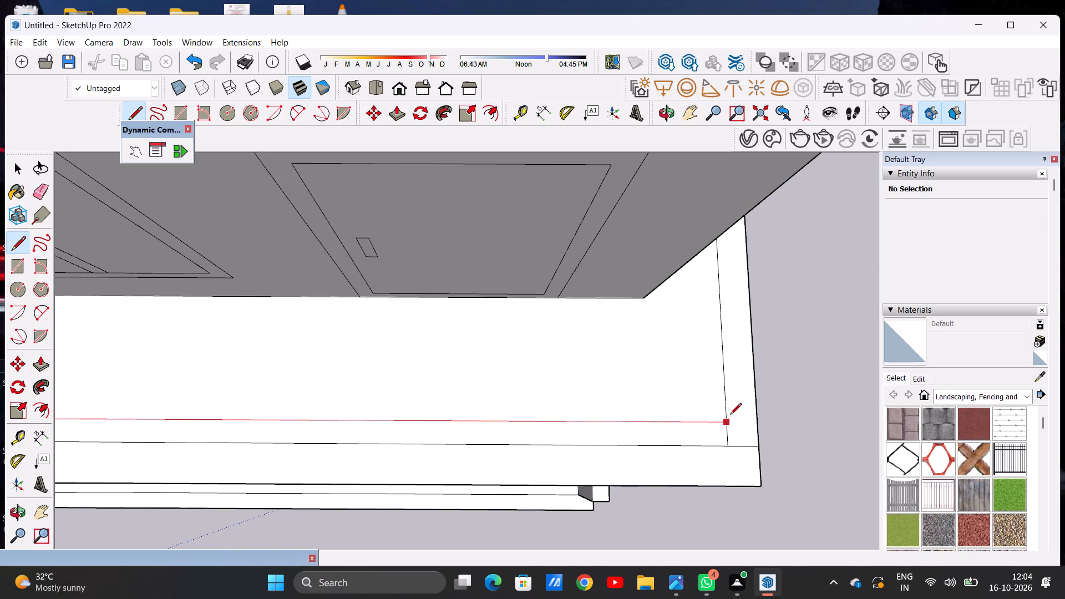
pyautogui.click(726, 418)
pyautogui.press('space')
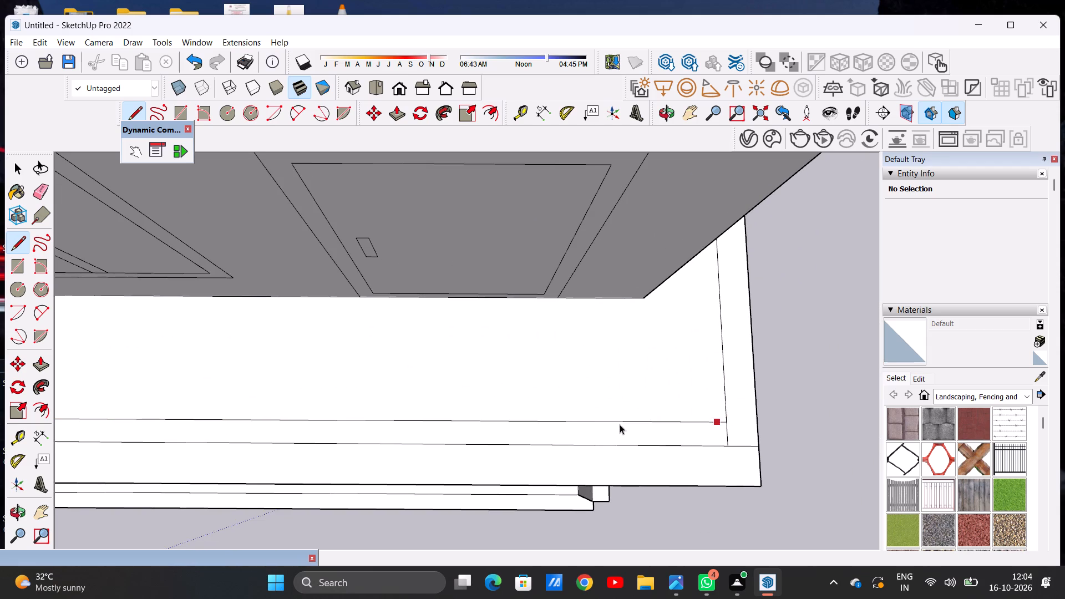
# Push/Pull the narrow strip behind the terrace's front rim upward to the tall side block's roof level, forming a front screen wall.
pyautogui.scroll(-16, 619, 427)
pyautogui.moveTo(650, 460); pyautogui.dragTo(612, 326, button='middle')
pyautogui.scroll(6, 625, 420)
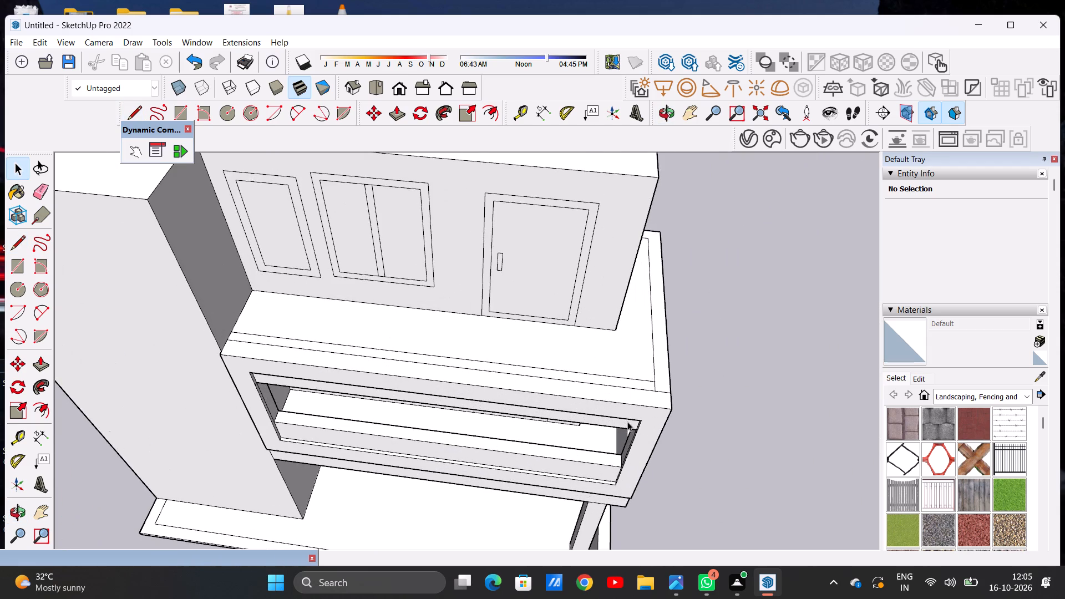
pyautogui.moveTo(646, 418); pyautogui.dragTo(671, 414, button='middle')
pyautogui.scroll(6, 662, 368)
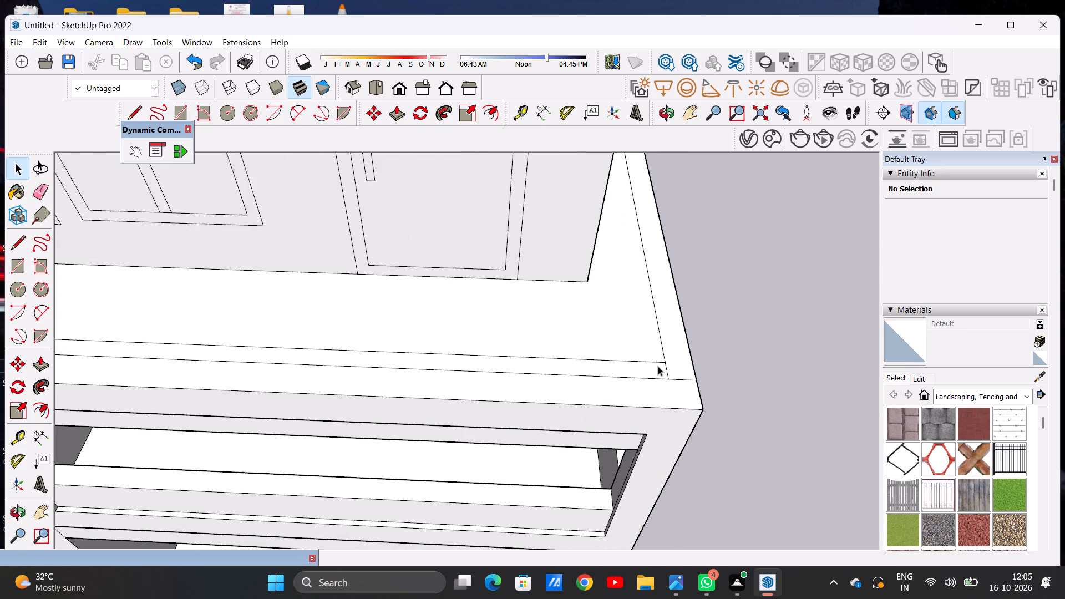
pyautogui.press('p')
pyautogui.scroll(5, 653, 357)
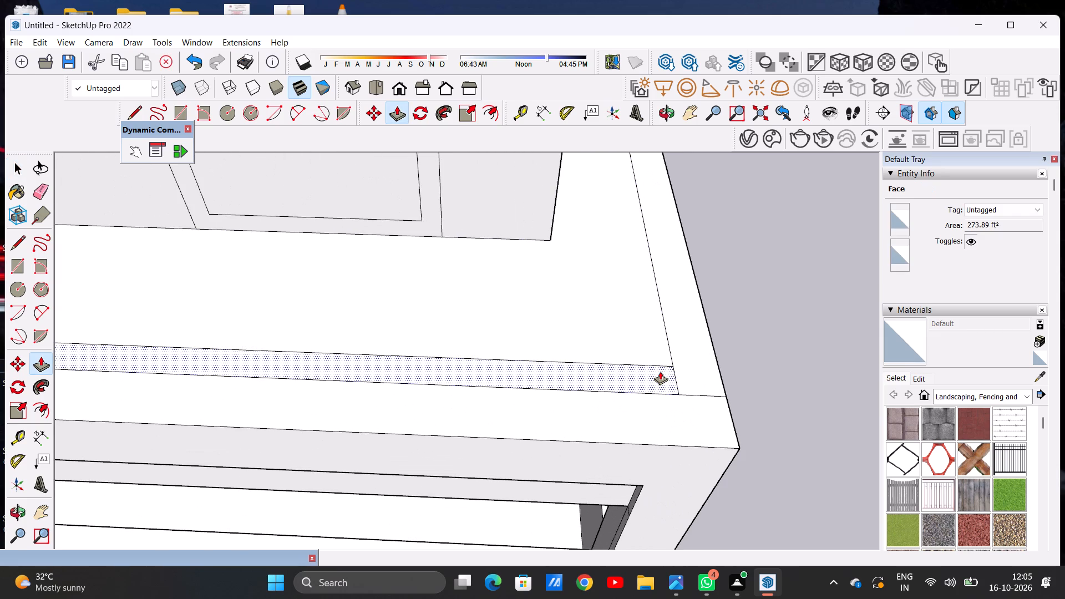
pyautogui.click(660, 371)
pyautogui.scroll(-16, 671, 348)
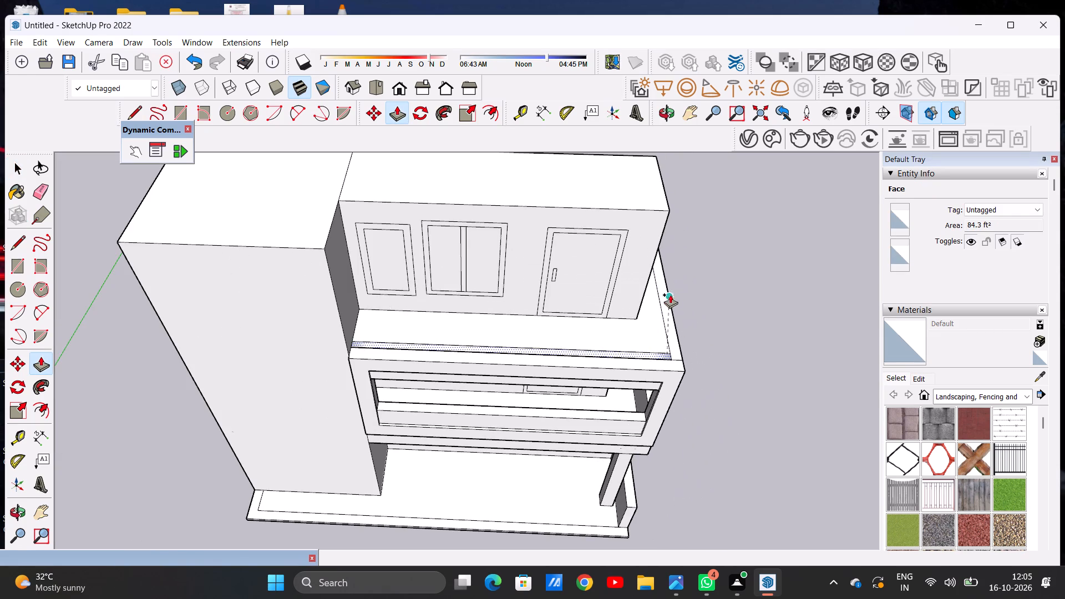
pyautogui.click(319, 247)
pyautogui.press('space')
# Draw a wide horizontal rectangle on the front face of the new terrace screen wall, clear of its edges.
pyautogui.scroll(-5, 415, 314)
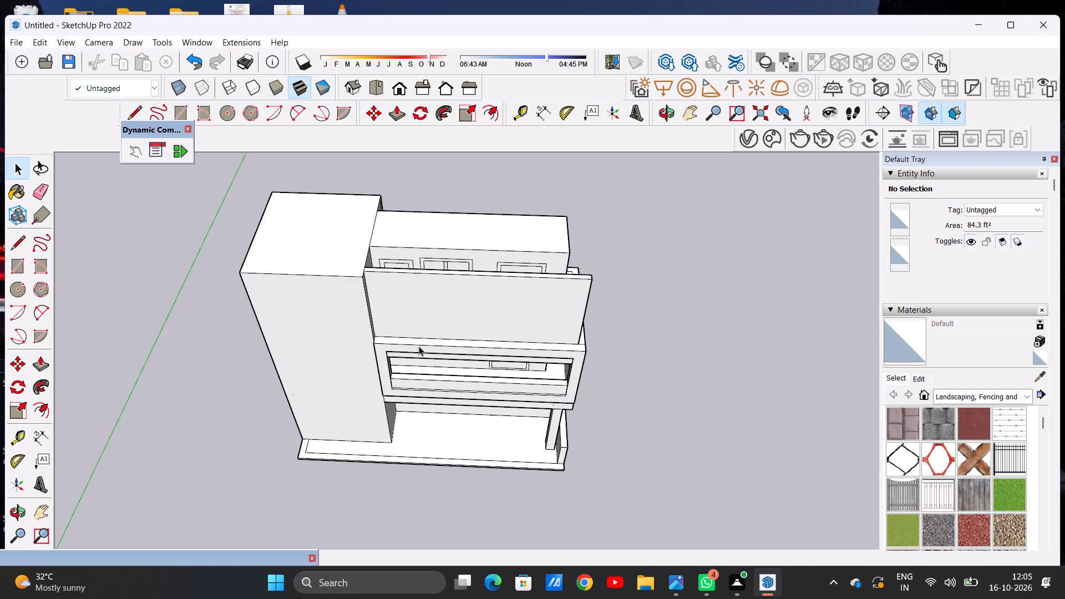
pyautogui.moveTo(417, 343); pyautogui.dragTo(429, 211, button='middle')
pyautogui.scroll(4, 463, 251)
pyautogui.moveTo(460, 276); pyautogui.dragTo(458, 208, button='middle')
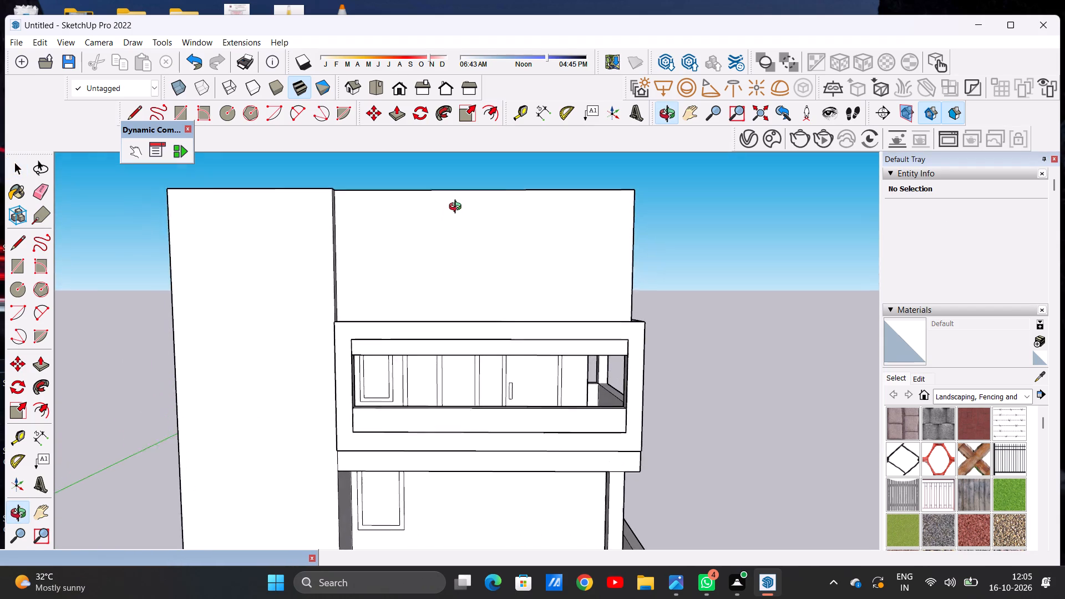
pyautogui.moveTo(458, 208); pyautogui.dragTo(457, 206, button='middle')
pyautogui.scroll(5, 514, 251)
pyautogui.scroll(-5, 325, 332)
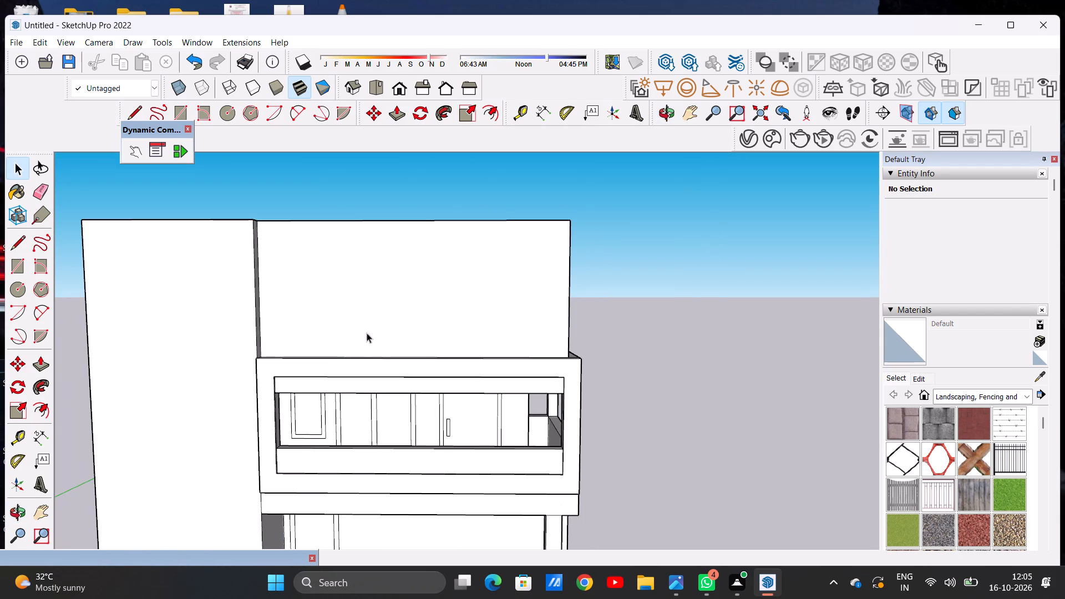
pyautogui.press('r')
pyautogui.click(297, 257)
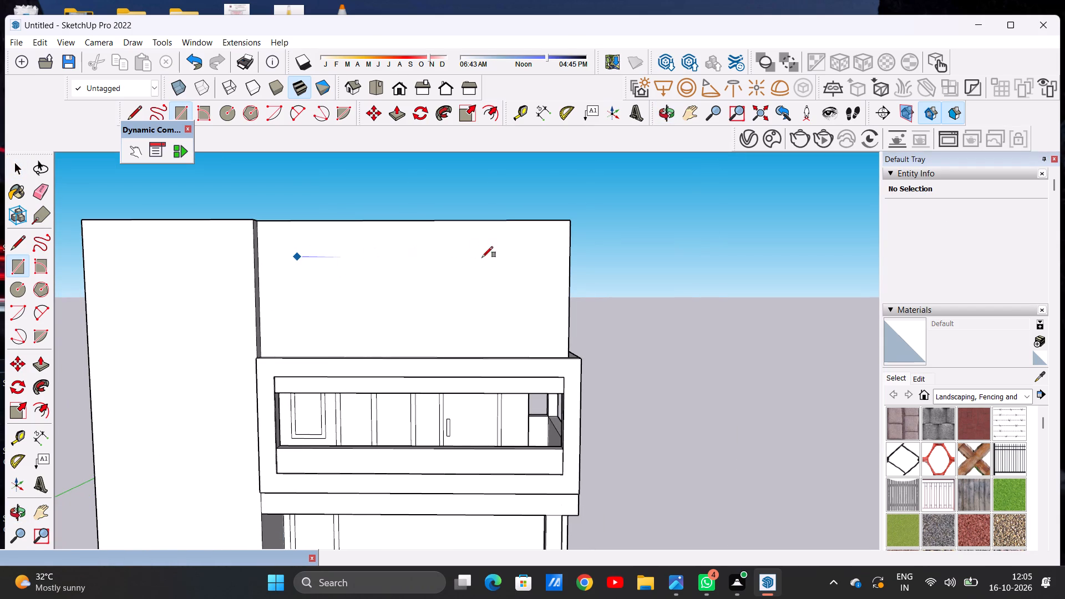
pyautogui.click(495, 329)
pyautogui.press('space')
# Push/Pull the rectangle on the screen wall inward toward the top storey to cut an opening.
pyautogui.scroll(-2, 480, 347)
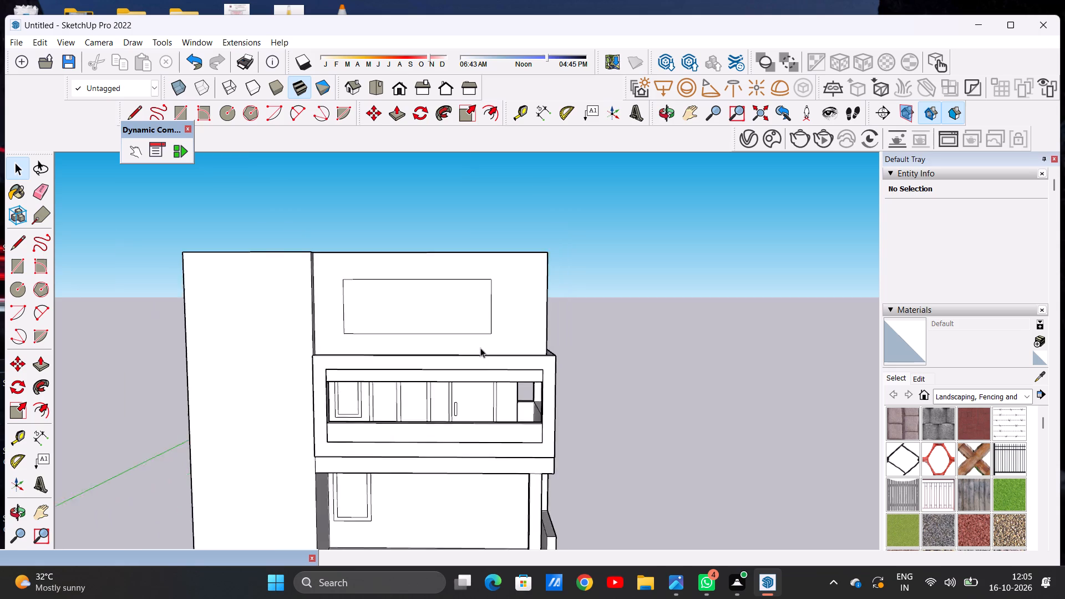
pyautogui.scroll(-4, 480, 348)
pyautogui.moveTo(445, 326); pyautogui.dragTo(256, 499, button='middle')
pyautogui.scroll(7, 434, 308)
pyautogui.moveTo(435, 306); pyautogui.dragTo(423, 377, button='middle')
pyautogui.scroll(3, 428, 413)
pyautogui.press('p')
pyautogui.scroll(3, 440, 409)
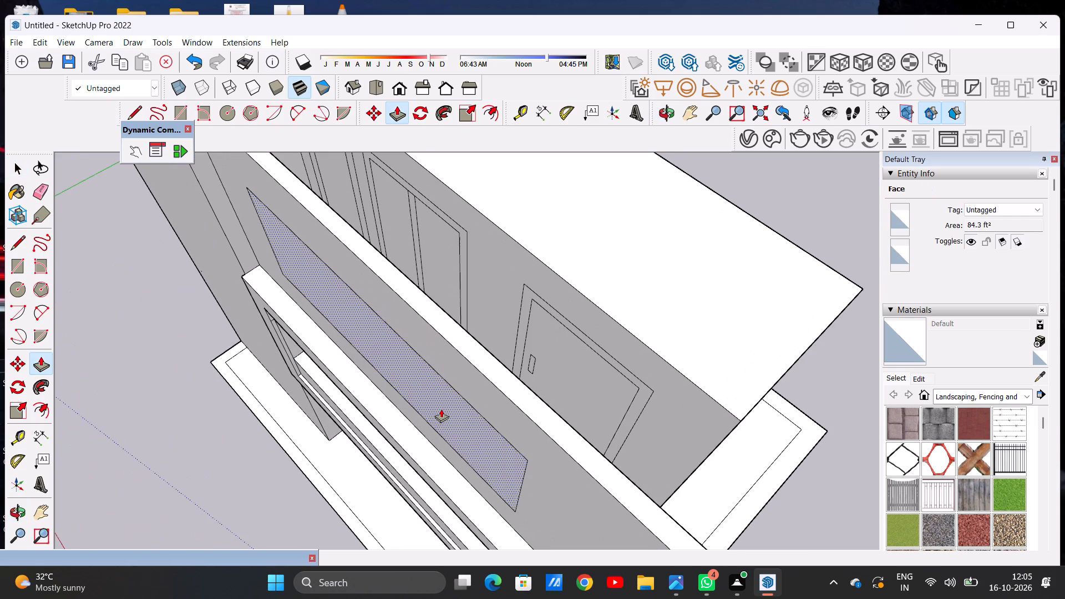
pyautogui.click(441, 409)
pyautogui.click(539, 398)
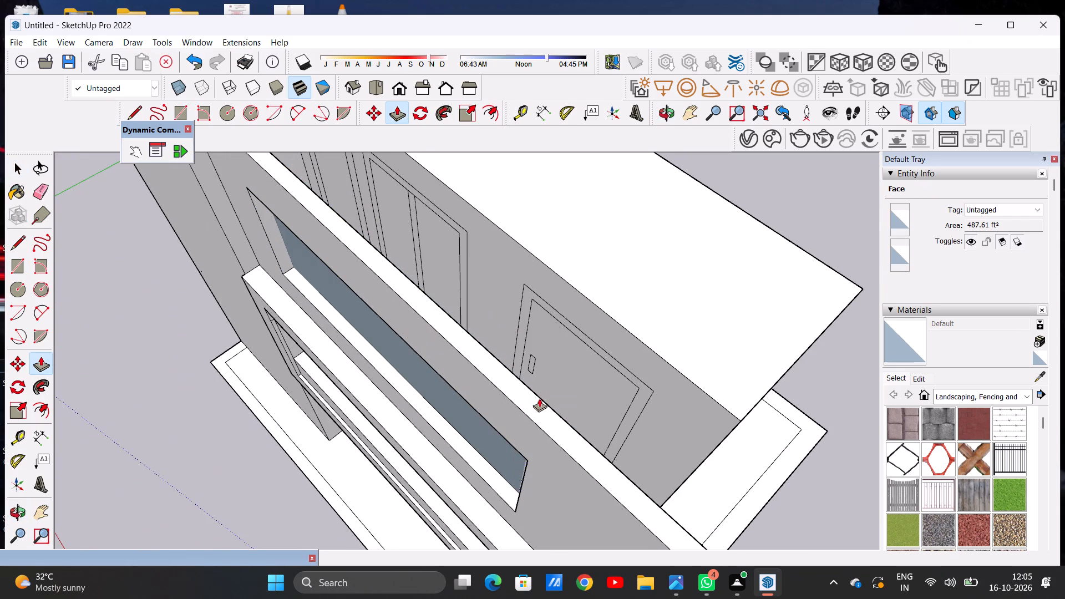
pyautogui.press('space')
# Examine the screen wall's recessed rectangle from the front, the open side and above.
pyautogui.scroll(-5, 493, 450)
pyautogui.moveTo(489, 471); pyautogui.dragTo(608, 335, button='middle')
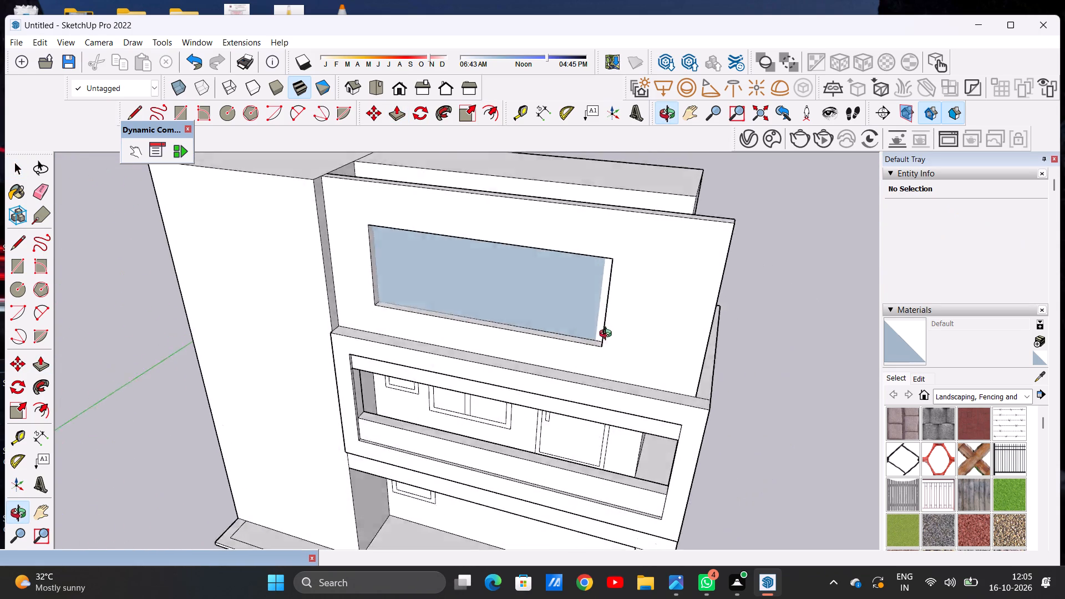
pyautogui.moveTo(608, 335); pyautogui.dragTo(645, 305, button='middle')
pyautogui.scroll(2, 608, 281)
pyautogui.scroll(-1, 606, 277)
pyautogui.scroll(3, 606, 277)
pyautogui.moveTo(600, 298); pyautogui.dragTo(570, 259, button='middle')
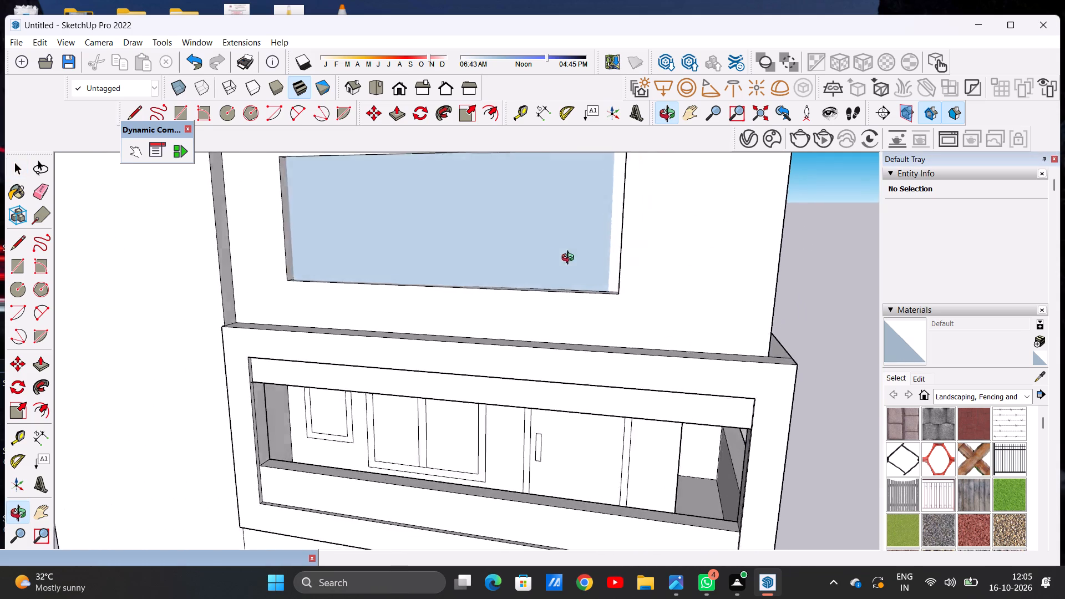
pyautogui.moveTo(570, 259); pyautogui.dragTo(430, 375, button='middle')
pyautogui.scroll(-5, 469, 335)
pyautogui.moveTo(581, 342); pyautogui.dragTo(308, 361, button='middle')
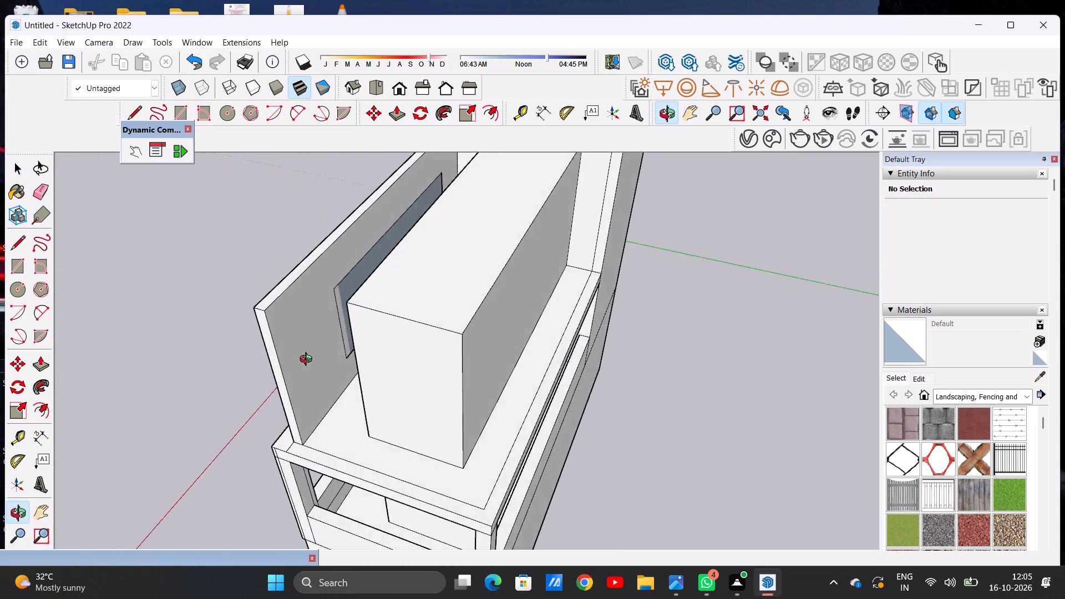
pyautogui.moveTo(308, 361); pyautogui.dragTo(317, 368, button='middle')
pyautogui.scroll(14, 353, 302)
pyautogui.scroll(-1, 409, 337)
pyautogui.scroll(5, 409, 337)
pyautogui.scroll(-2, 371, 350)
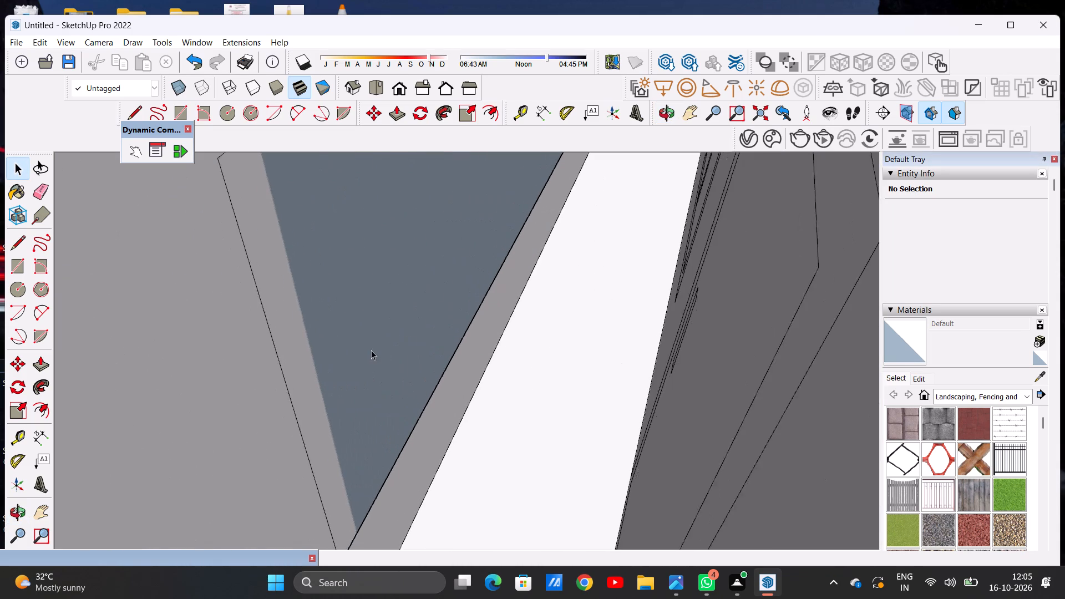
pyautogui.scroll(-4, 371, 350)
pyautogui.moveTo(442, 243); pyautogui.dragTo(593, 275, button='middle')
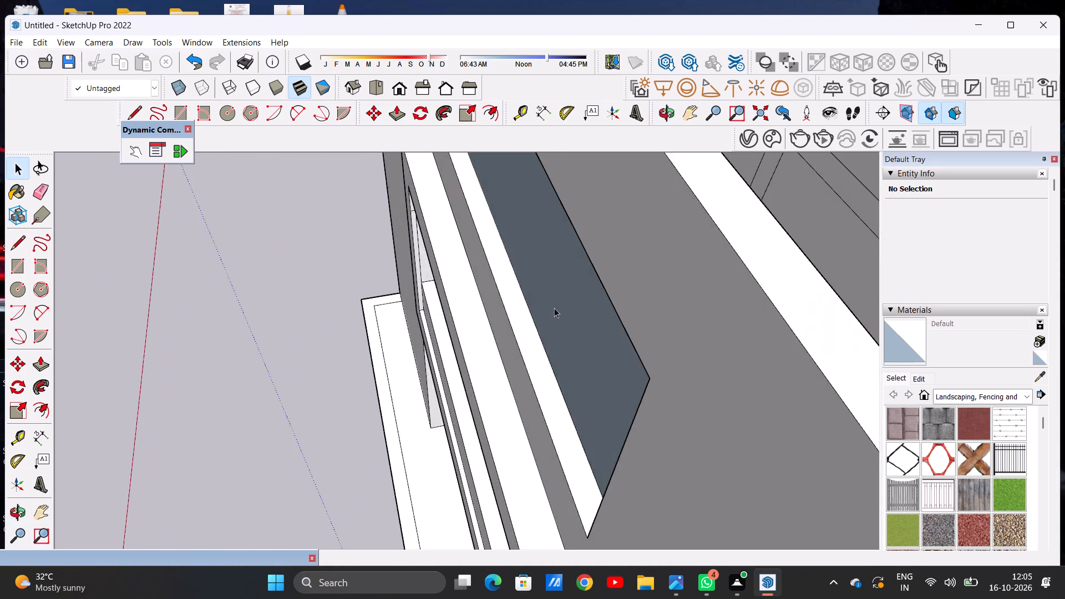
pyautogui.scroll(-5, 542, 320)
pyautogui.moveTo(468, 399); pyautogui.dragTo(646, 342, button='middle')
pyautogui.scroll(-9, 450, 396)
pyautogui.moveTo(415, 393); pyautogui.dragTo(583, 323, button='middle')
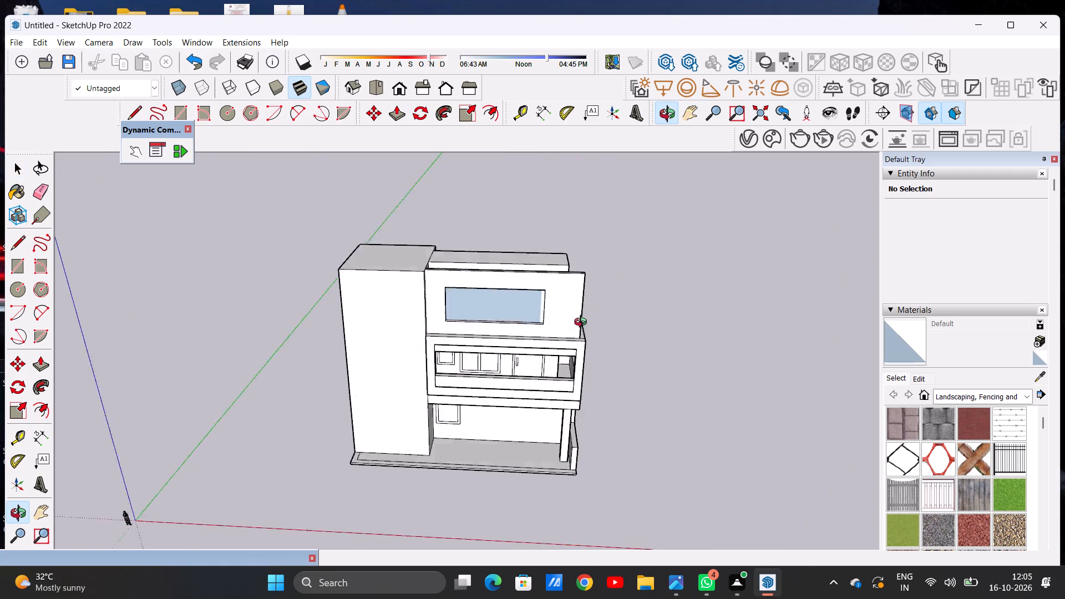
pyautogui.moveTo(583, 323); pyautogui.dragTo(584, 318, button='middle')
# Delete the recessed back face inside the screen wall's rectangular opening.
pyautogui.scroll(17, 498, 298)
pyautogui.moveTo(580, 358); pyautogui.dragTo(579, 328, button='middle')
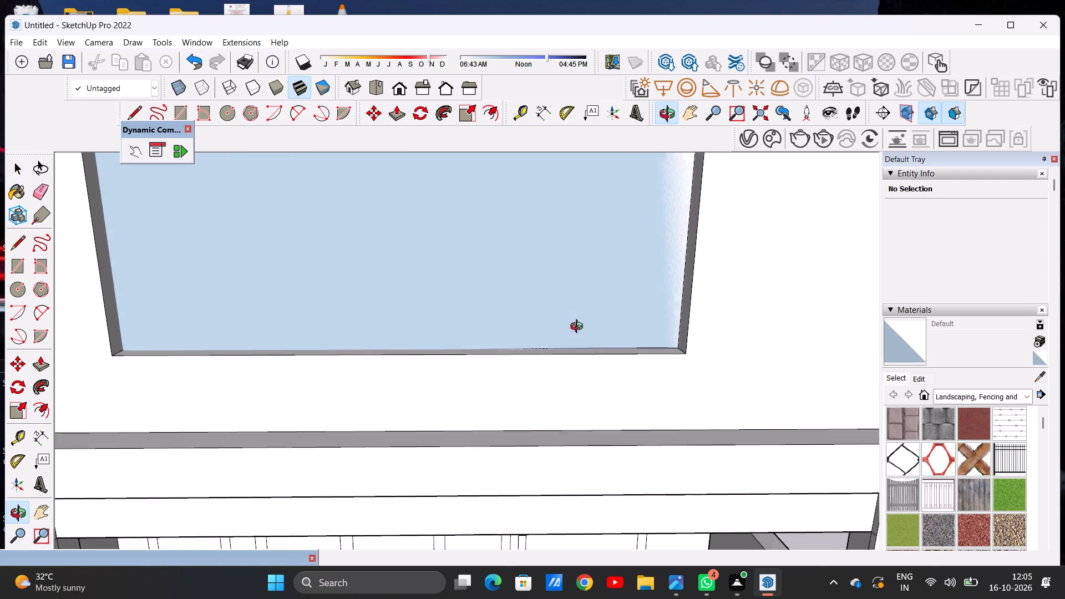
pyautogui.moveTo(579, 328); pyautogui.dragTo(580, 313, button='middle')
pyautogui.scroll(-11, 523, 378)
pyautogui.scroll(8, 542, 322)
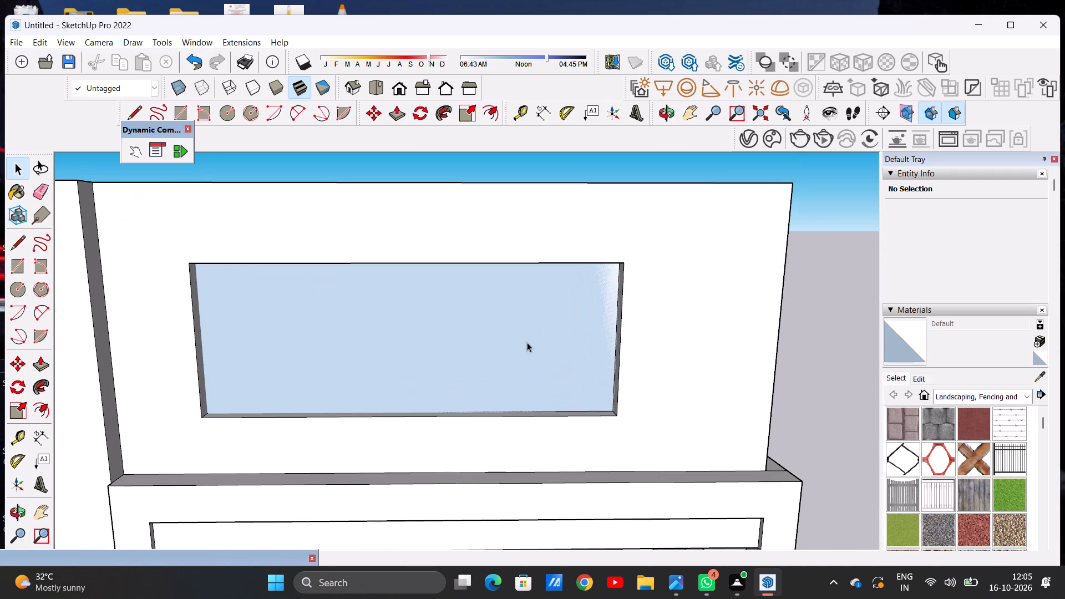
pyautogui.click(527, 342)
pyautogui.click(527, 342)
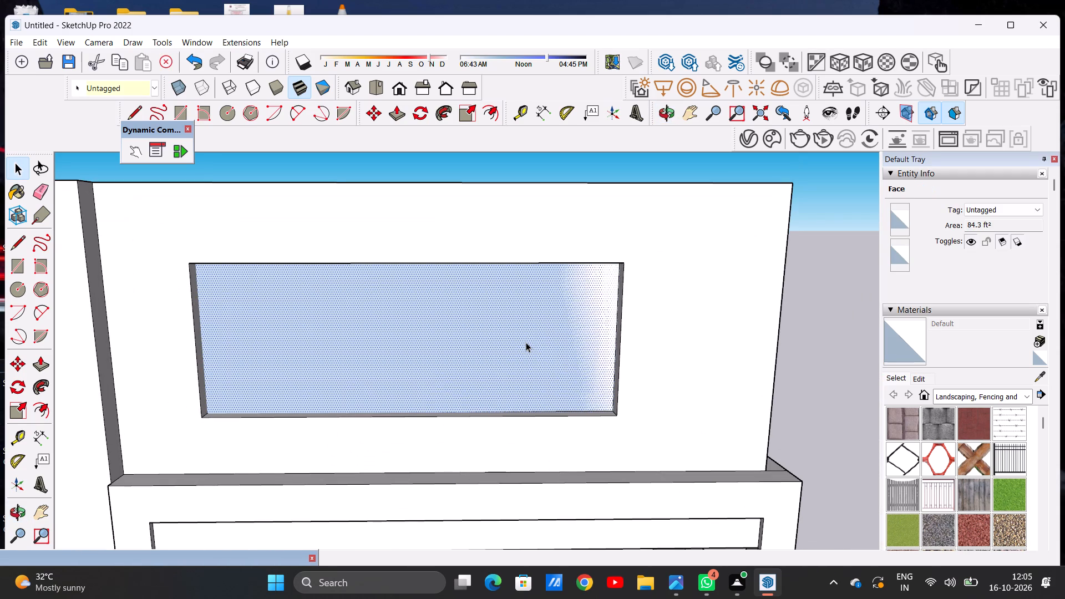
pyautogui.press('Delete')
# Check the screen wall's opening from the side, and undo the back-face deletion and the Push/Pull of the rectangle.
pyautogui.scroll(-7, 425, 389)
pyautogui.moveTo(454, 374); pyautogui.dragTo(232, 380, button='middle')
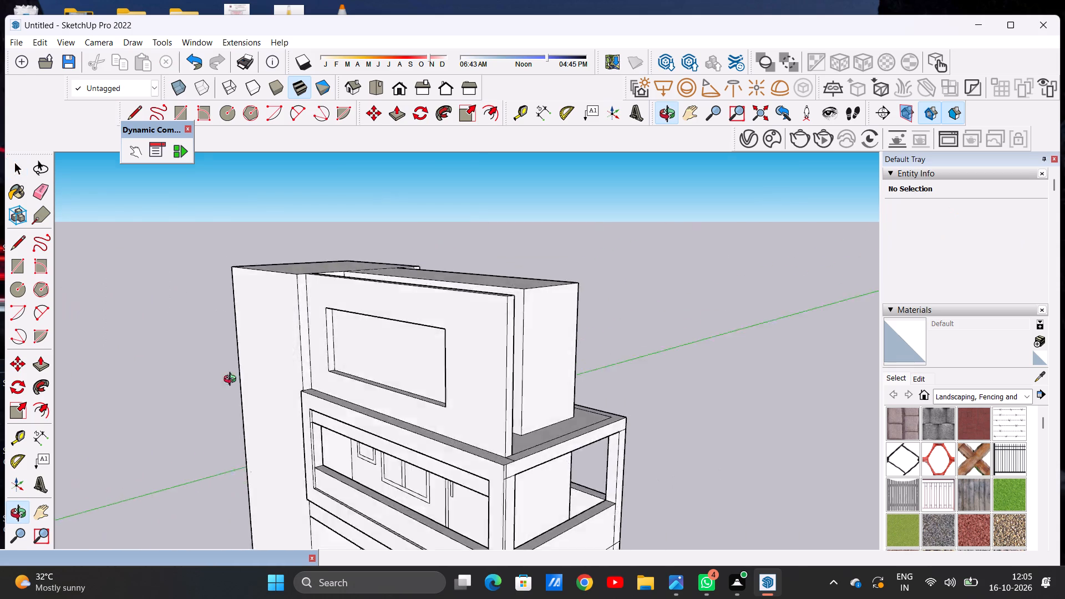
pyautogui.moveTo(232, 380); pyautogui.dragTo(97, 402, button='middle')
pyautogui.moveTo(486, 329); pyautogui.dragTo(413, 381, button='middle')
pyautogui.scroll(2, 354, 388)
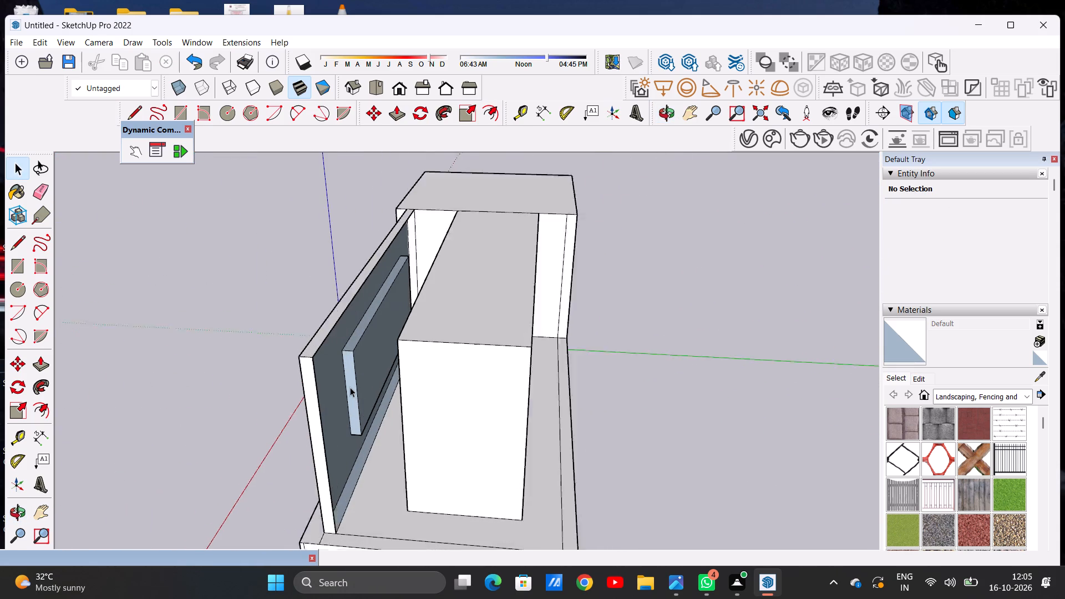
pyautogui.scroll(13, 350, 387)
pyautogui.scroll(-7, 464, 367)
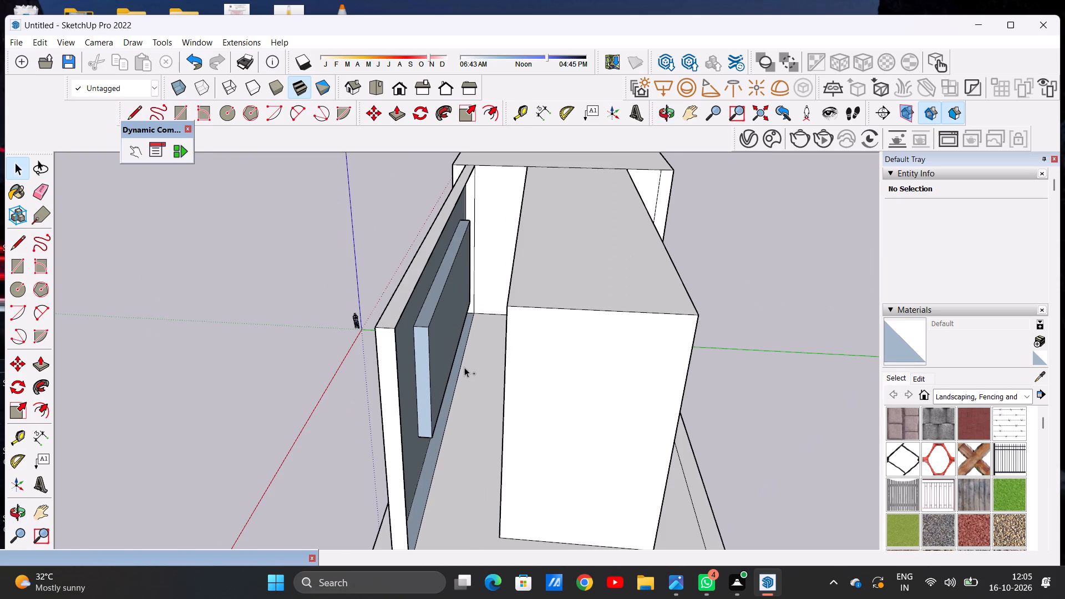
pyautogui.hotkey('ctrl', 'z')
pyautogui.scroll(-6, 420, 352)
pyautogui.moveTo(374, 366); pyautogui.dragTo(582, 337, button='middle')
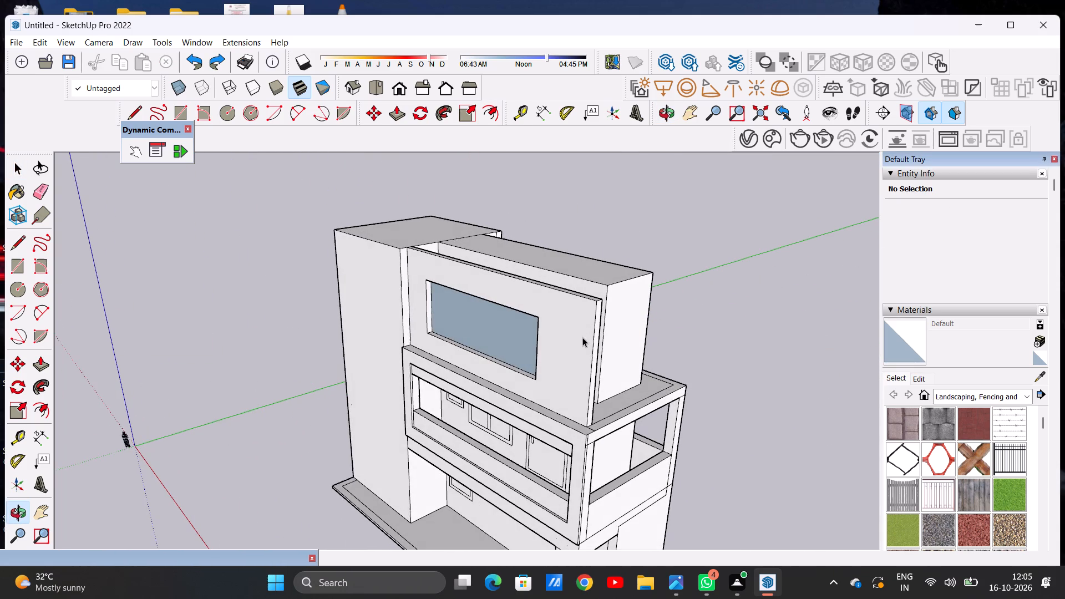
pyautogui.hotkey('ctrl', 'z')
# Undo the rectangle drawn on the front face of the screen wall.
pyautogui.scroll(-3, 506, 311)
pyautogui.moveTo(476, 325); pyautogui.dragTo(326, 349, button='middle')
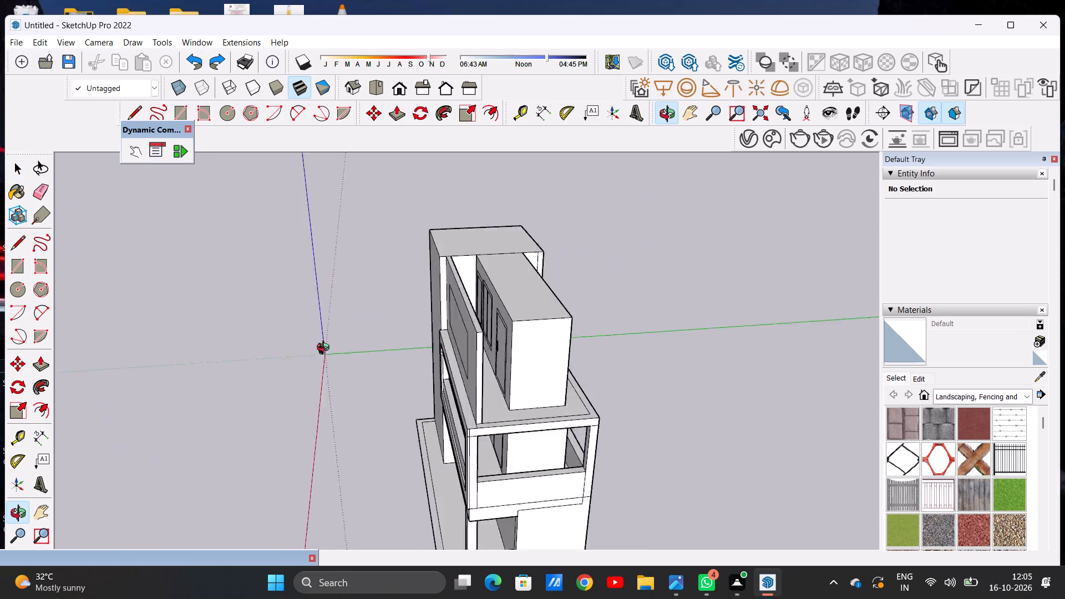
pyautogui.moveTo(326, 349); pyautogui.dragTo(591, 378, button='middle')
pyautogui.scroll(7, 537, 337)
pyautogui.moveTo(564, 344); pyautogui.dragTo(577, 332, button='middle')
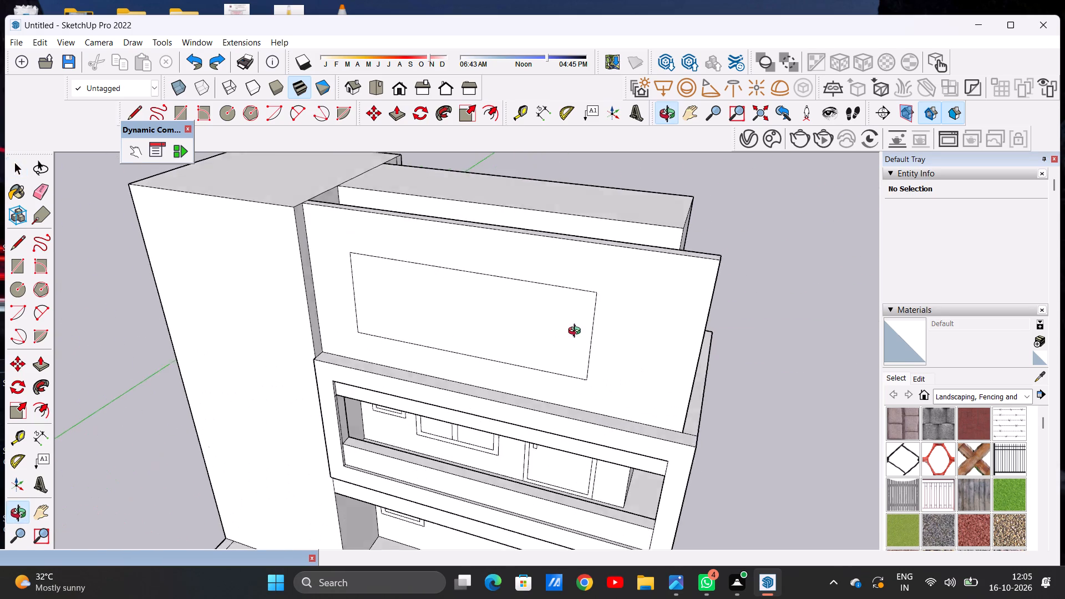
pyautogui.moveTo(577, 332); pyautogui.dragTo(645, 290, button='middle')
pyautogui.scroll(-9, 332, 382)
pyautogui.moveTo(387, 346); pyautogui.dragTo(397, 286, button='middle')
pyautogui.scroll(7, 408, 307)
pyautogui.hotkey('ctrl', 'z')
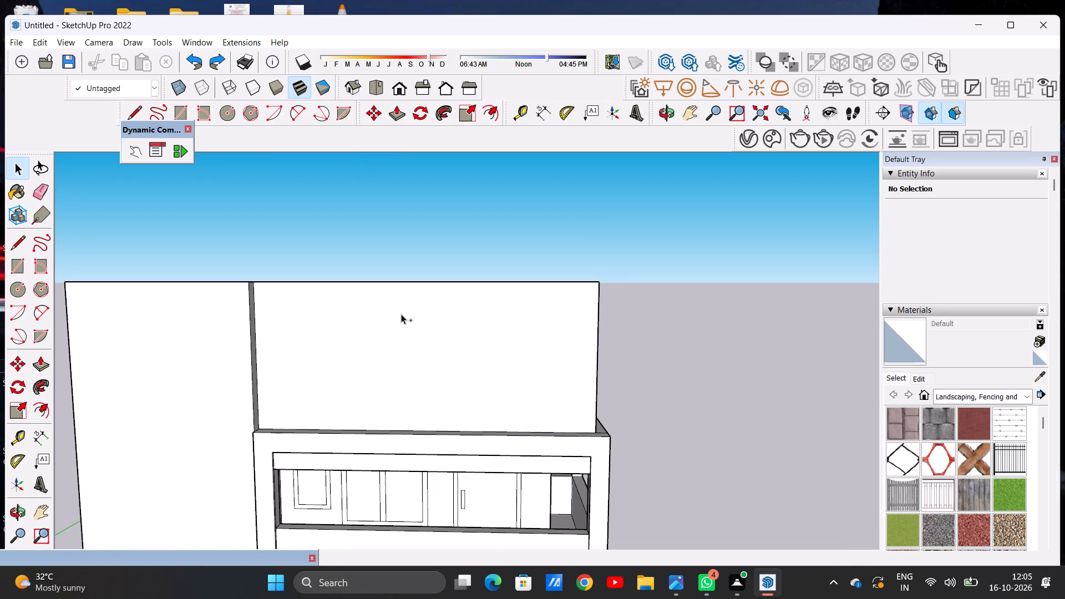
# Examine the blank front screen wall on the top-storey terrace from the front, the side and above.
pyautogui.scroll(-7, 383, 362)
pyautogui.moveTo(403, 347); pyautogui.dragTo(214, 473, button='middle')
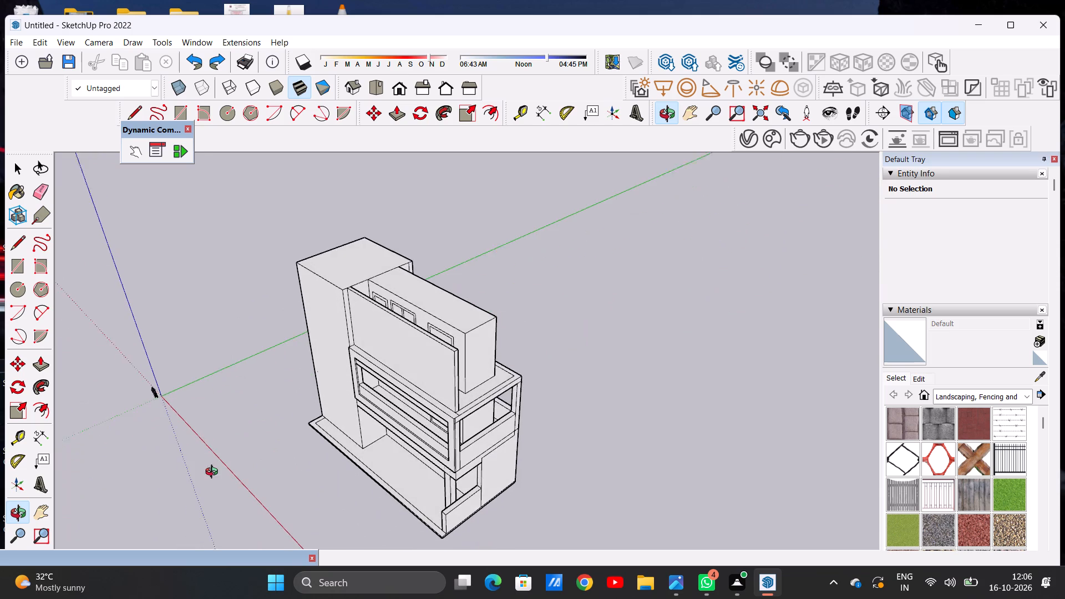
pyautogui.moveTo(214, 473); pyautogui.dragTo(217, 479, button='middle')
pyautogui.scroll(6, 371, 332)
pyautogui.moveTo(536, 335); pyautogui.dragTo(240, 403, button='middle')
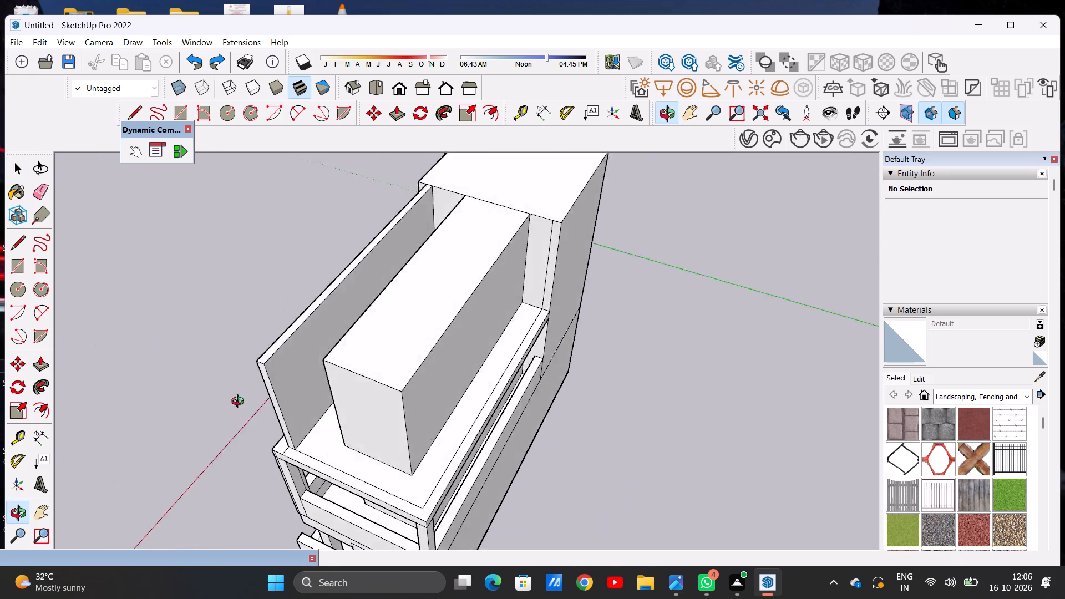
pyautogui.moveTo(240, 403); pyautogui.dragTo(579, 363, button='middle')
pyautogui.scroll(-3, 366, 374)
pyautogui.moveTo(332, 401); pyautogui.dragTo(483, 389, button='middle')
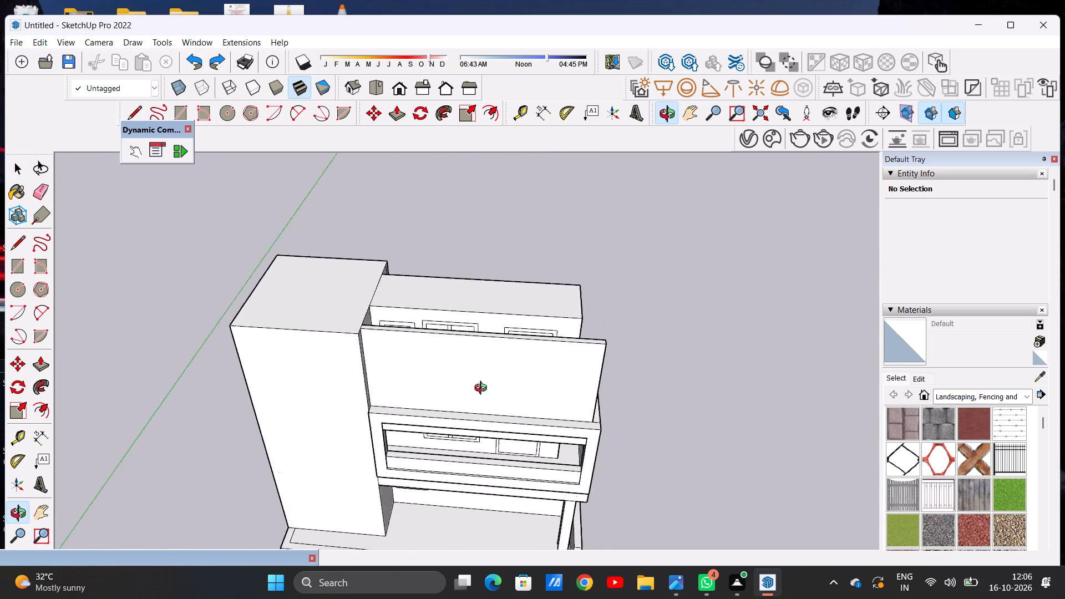
pyautogui.moveTo(483, 389); pyautogui.dragTo(477, 301, button='middle')
pyautogui.scroll(6, 458, 323)
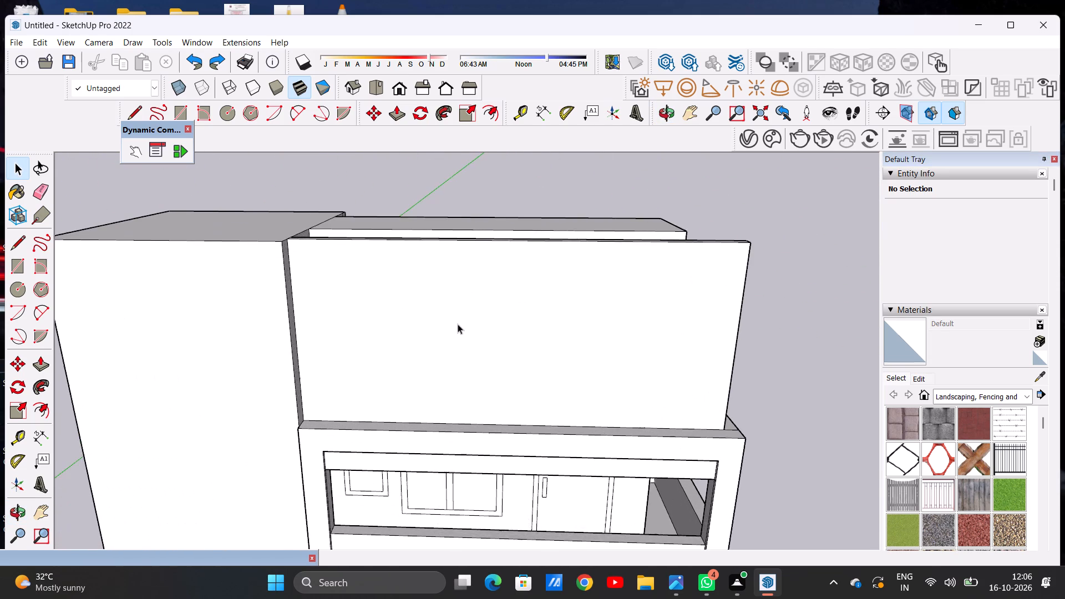
pyautogui.scroll(3, 429, 360)
pyautogui.scroll(-3, 410, 384)
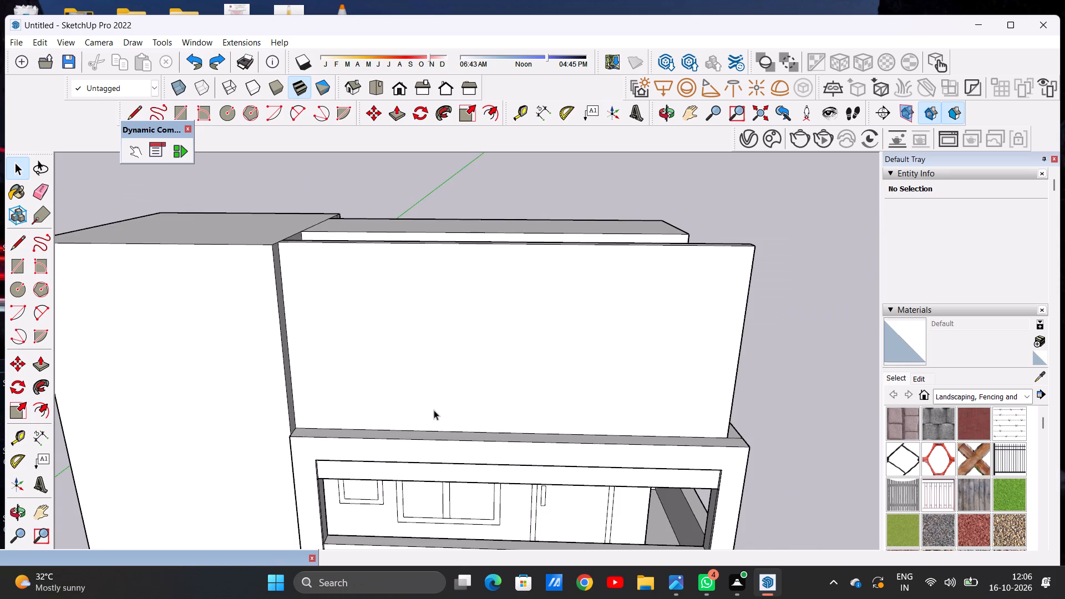
pyautogui.scroll(-5, 453, 397)
pyautogui.moveTo(469, 429); pyautogui.dragTo(484, 359, button='middle')
pyautogui.middleClick(484, 359)
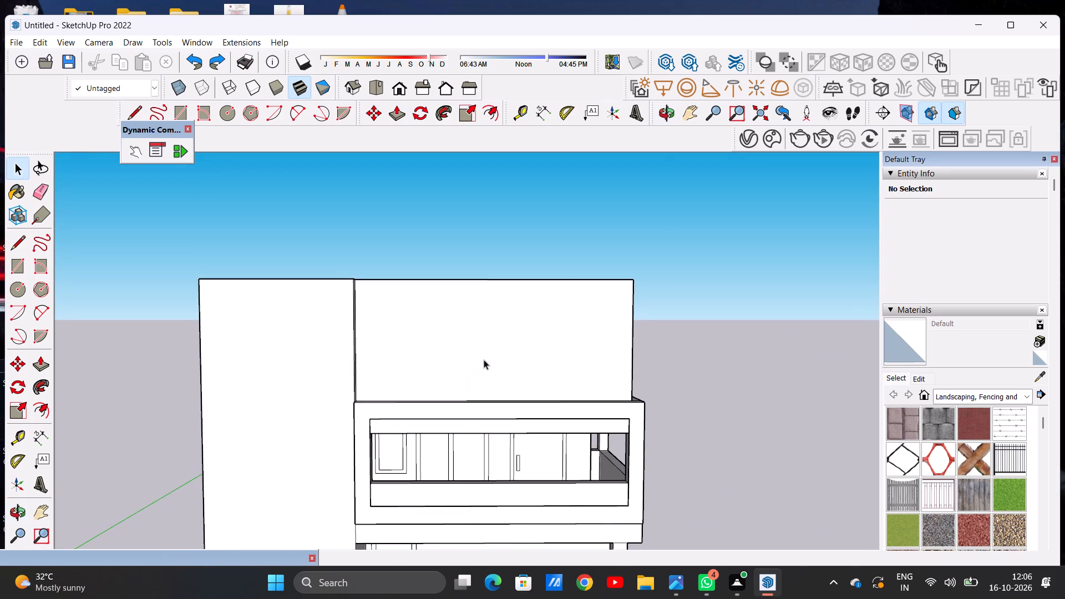
pyautogui.scroll(2, 528, 353)
pyautogui.moveTo(528, 353); pyautogui.dragTo(382, 382, button='middle')
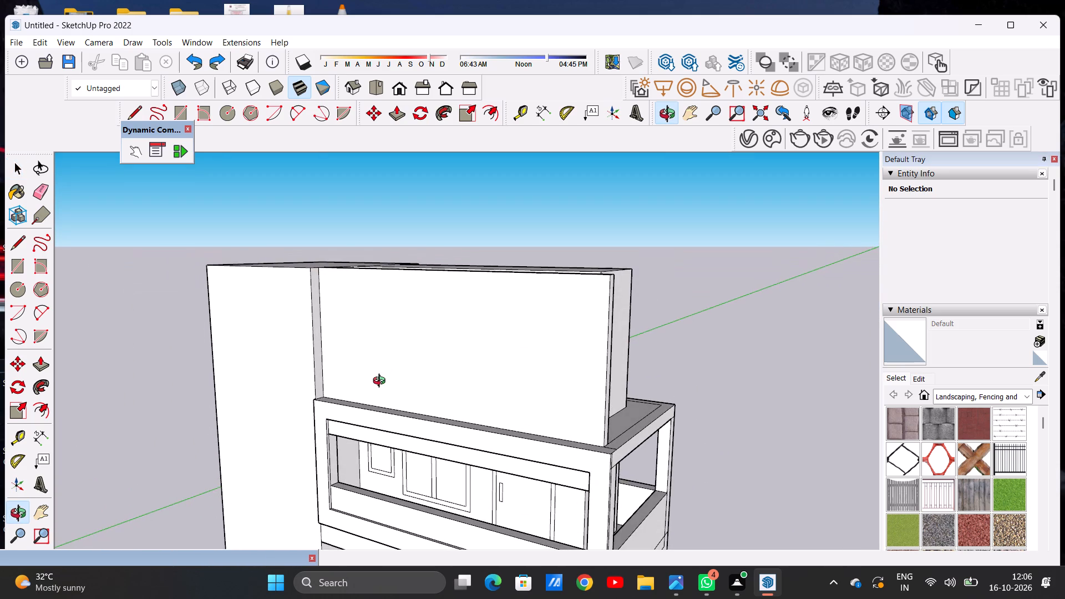
pyautogui.moveTo(382, 382); pyautogui.dragTo(460, 432, button='middle')
pyautogui.middleClick(461, 432)
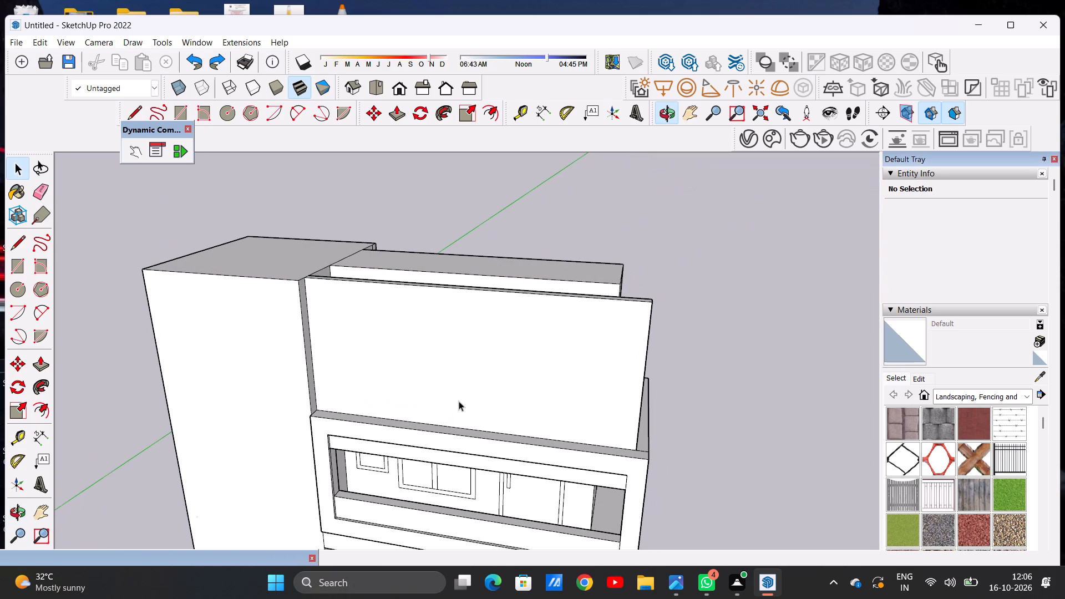
# Undo the screen wall's extrusion and the line dividing the terrace's front border strip.
pyautogui.hotkey('ctrl', 'z')
pyautogui.hotkey('ctrl', 'z')
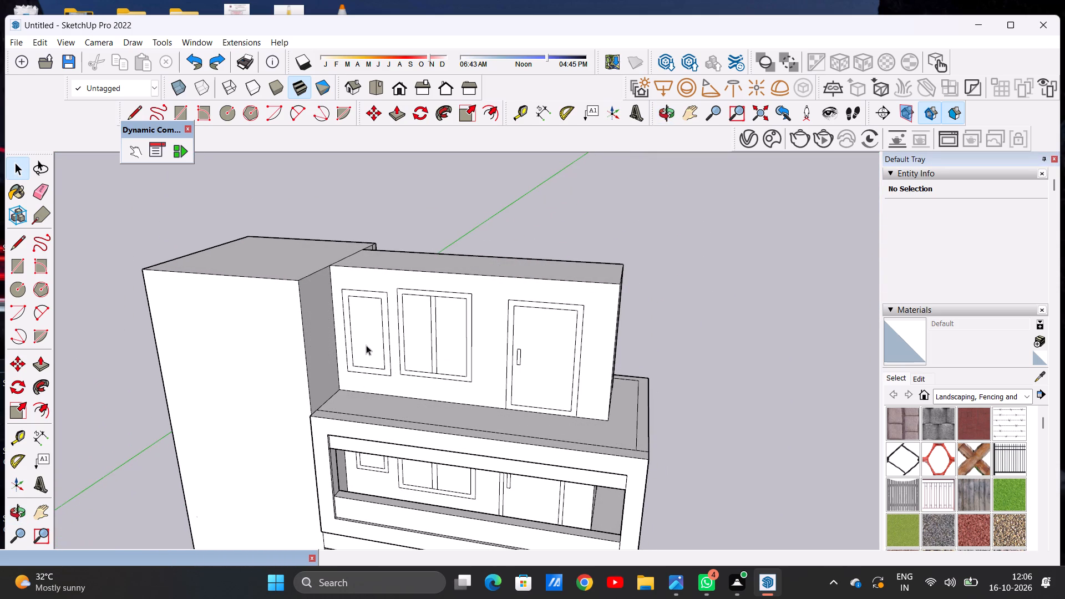
# Examine the top-storey terrace and its front edge above the balcony from several angles.
pyautogui.moveTo(363, 370); pyautogui.dragTo(404, 487, button='middle')
pyautogui.scroll(-4, 352, 377)
pyautogui.scroll(1, 352, 377)
pyautogui.scroll(-8, 352, 377)
pyautogui.scroll(8, 412, 413)
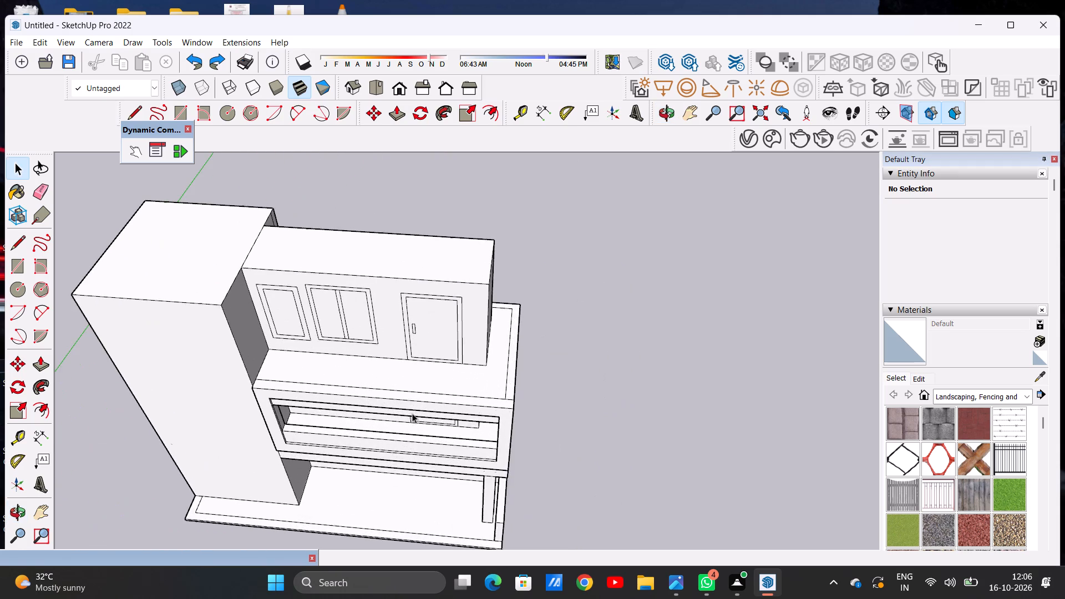
pyautogui.moveTo(182, 367); pyautogui.dragTo(202, 368, button='middle')
pyautogui.scroll(5, 271, 414)
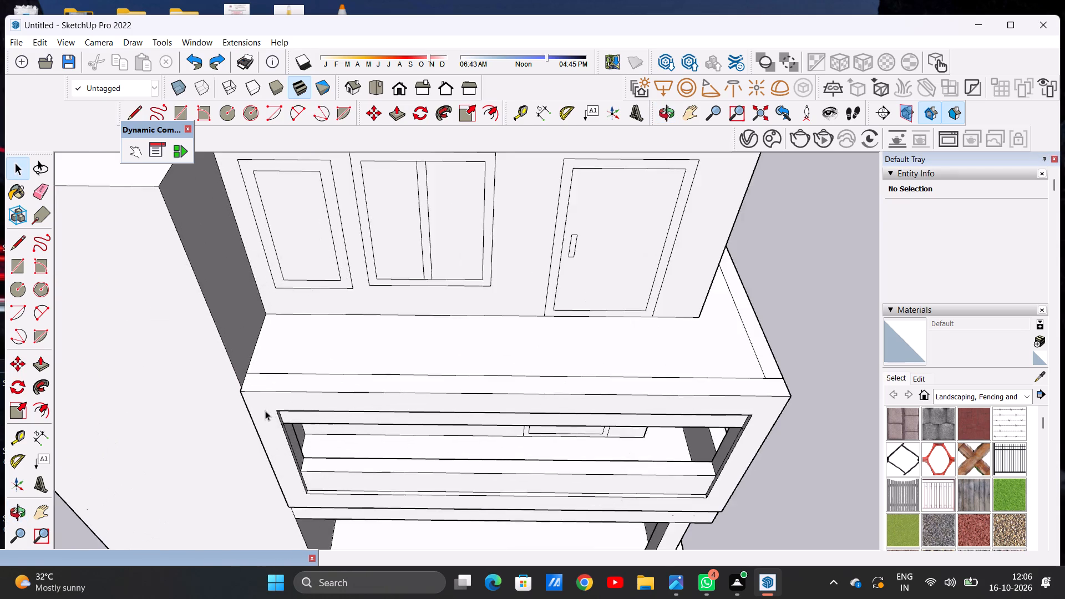
pyautogui.scroll(7, 265, 410)
pyautogui.scroll(-5, 267, 392)
pyautogui.moveTo(227, 431); pyautogui.dragTo(426, 338, button='middle')
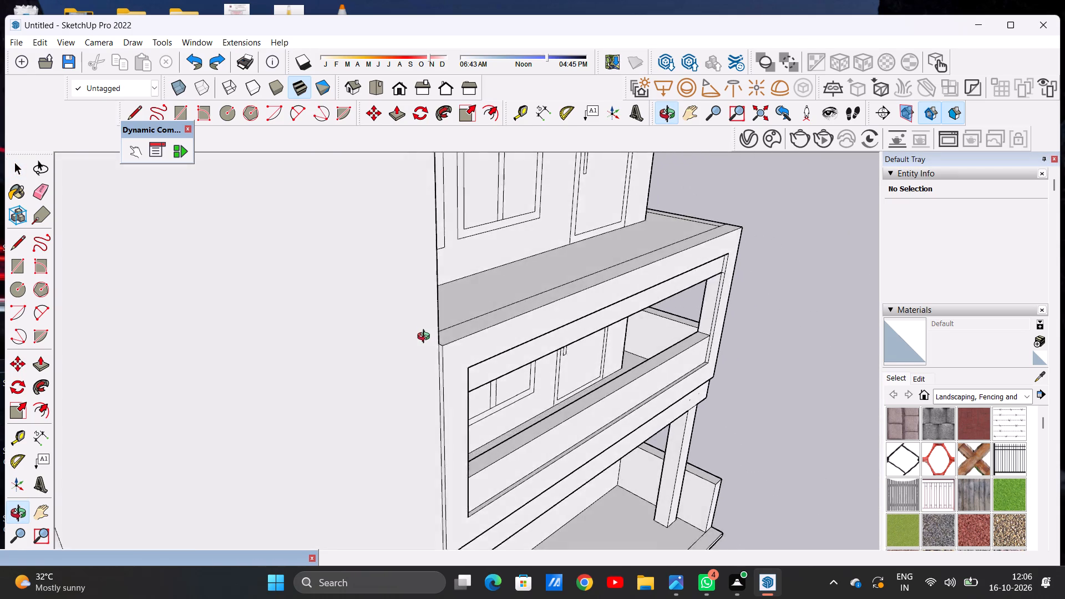
pyautogui.moveTo(426, 338); pyautogui.dragTo(231, 462, button='middle')
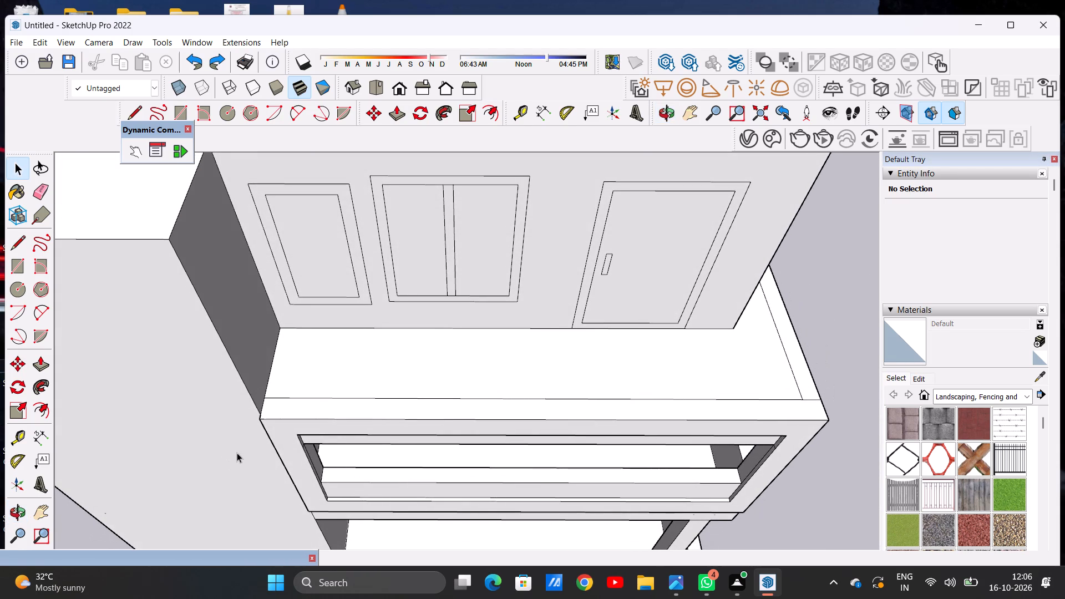
pyautogui.scroll(-5, 468, 348)
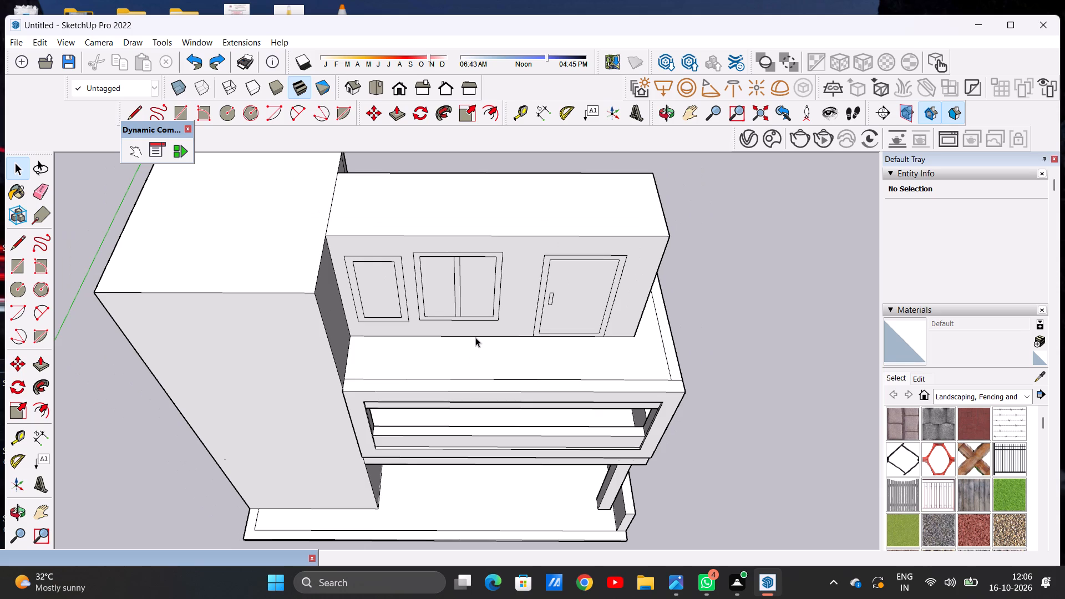
pyautogui.scroll(-10, 419, 373)
pyautogui.moveTo(486, 387); pyautogui.dragTo(420, 251, button='middle')
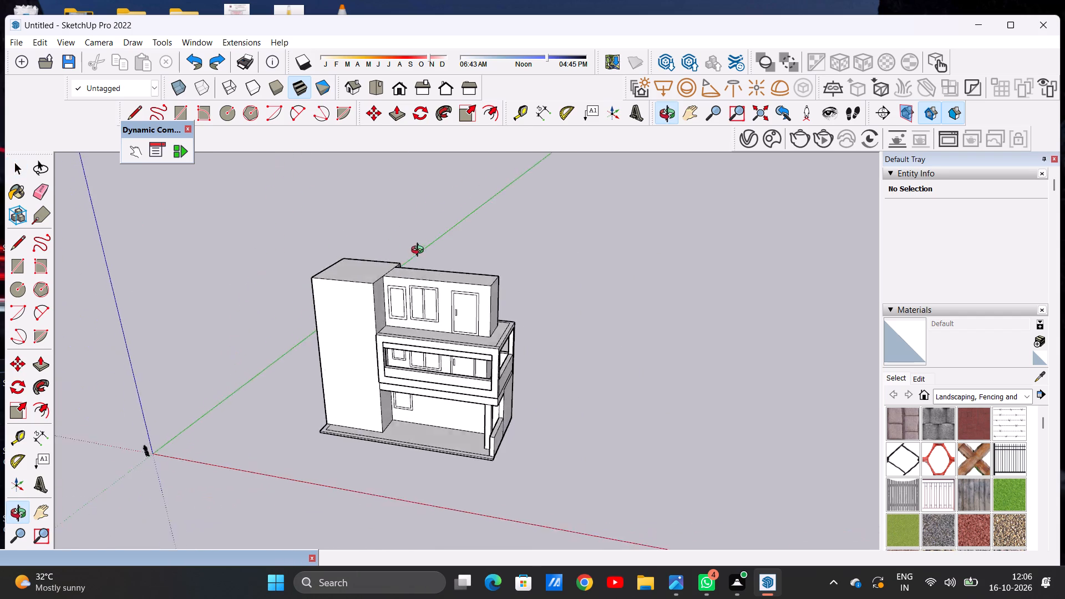
pyautogui.moveTo(420, 251); pyautogui.dragTo(456, 213, button='middle')
pyautogui.scroll(7, 426, 337)
pyautogui.moveTo(493, 315); pyautogui.dragTo(301, 368, button='middle')
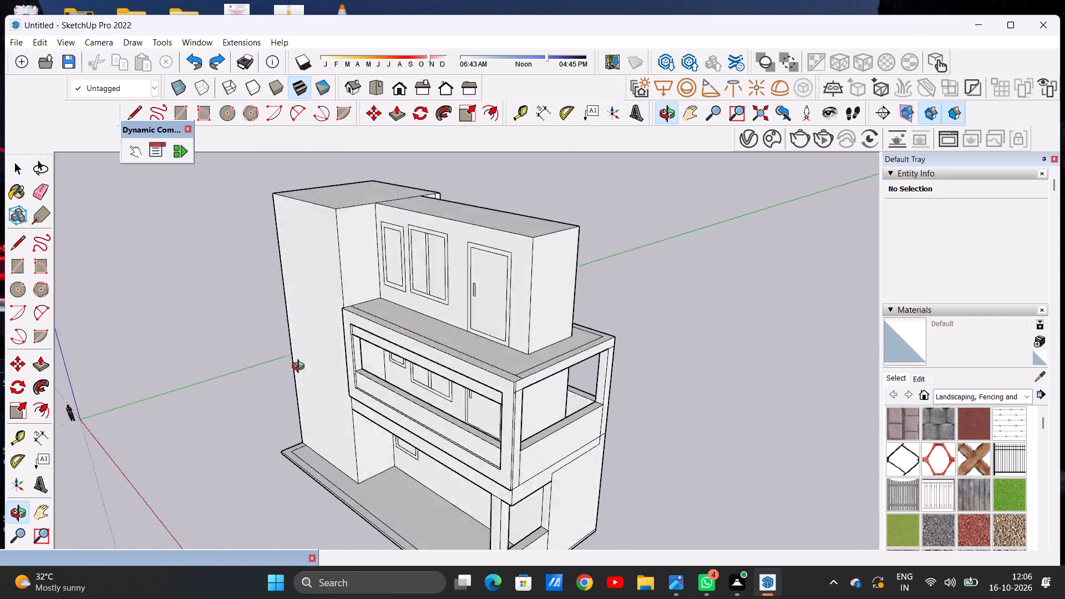
pyautogui.moveTo(301, 368); pyautogui.dragTo(430, 476, button='middle')
pyautogui.scroll(7, 532, 436)
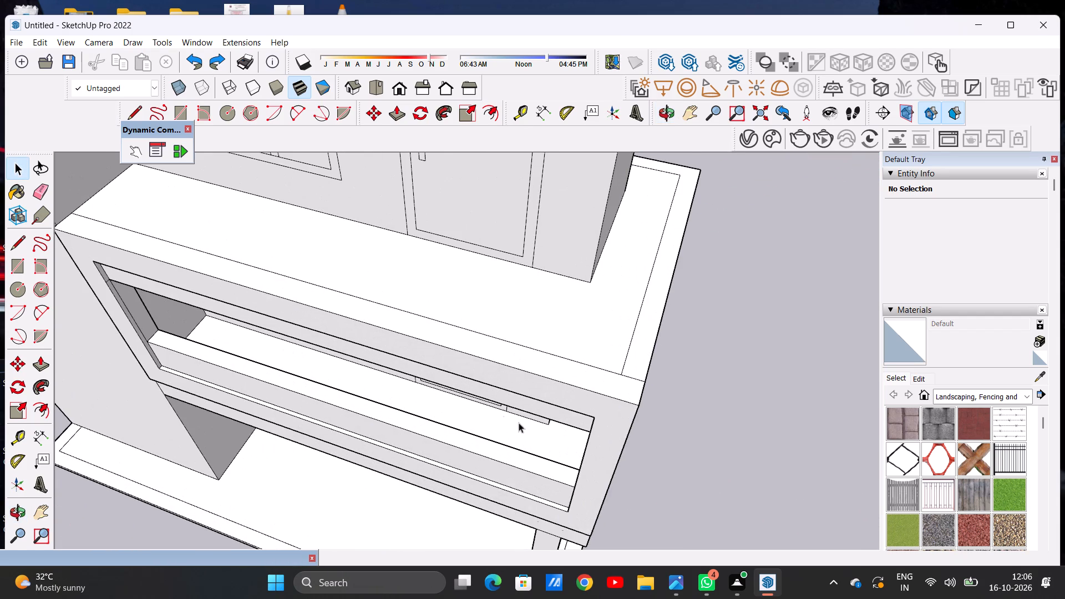
# Draw a line along the terrace's front border strip, close to its outer edge, from the tower to the open side edge.
pyautogui.scroll(-5, 356, 331)
pyautogui.moveTo(199, 301); pyautogui.dragTo(237, 352, button='middle')
pyautogui.scroll(6, 185, 339)
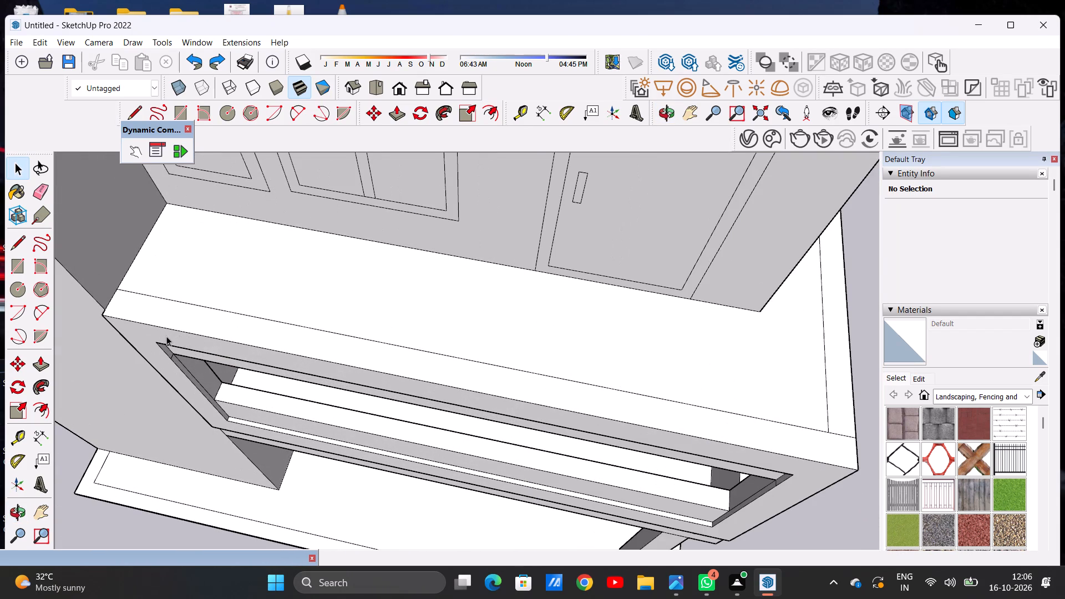
pyautogui.press('l')
pyautogui.scroll(20, 112, 303)
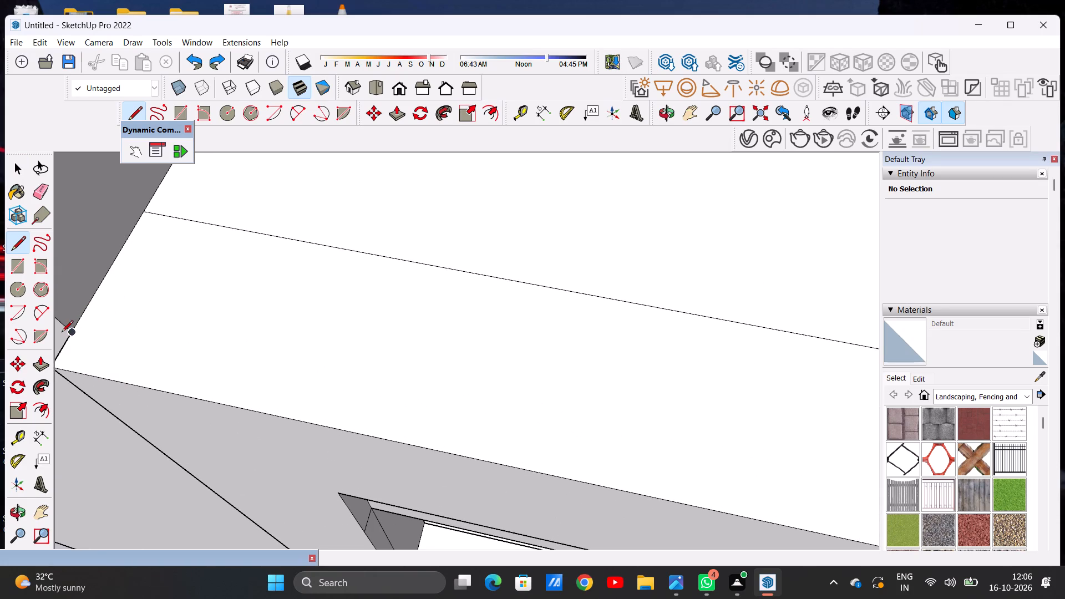
pyautogui.click(75, 329)
pyautogui.scroll(-14, 287, 348)
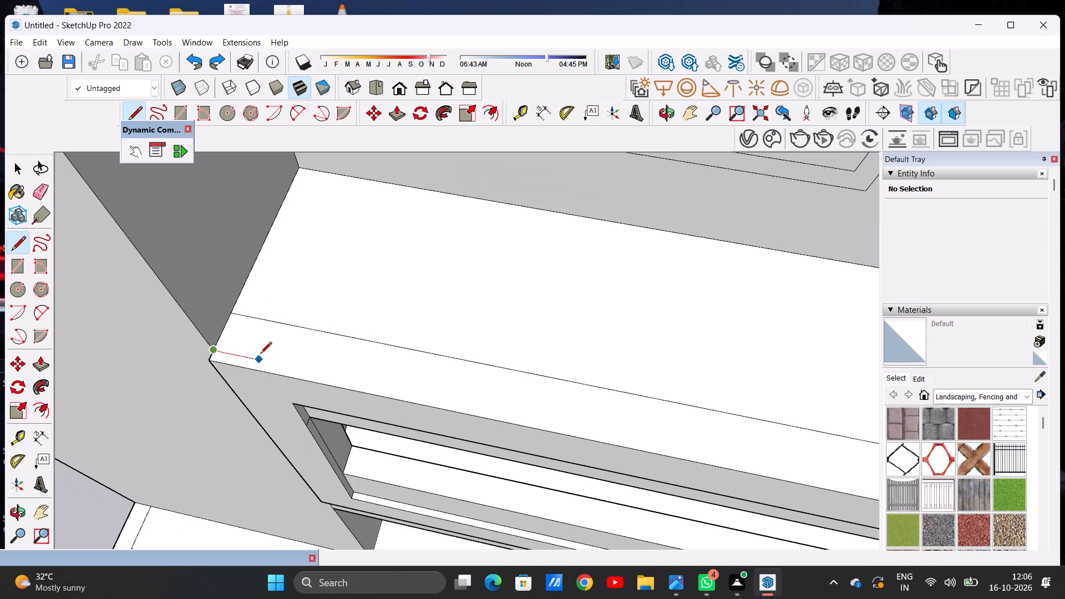
pyautogui.scroll(-9, 260, 356)
pyautogui.scroll(2, 651, 399)
pyautogui.scroll(-12, 417, 413)
pyautogui.scroll(10, 594, 427)
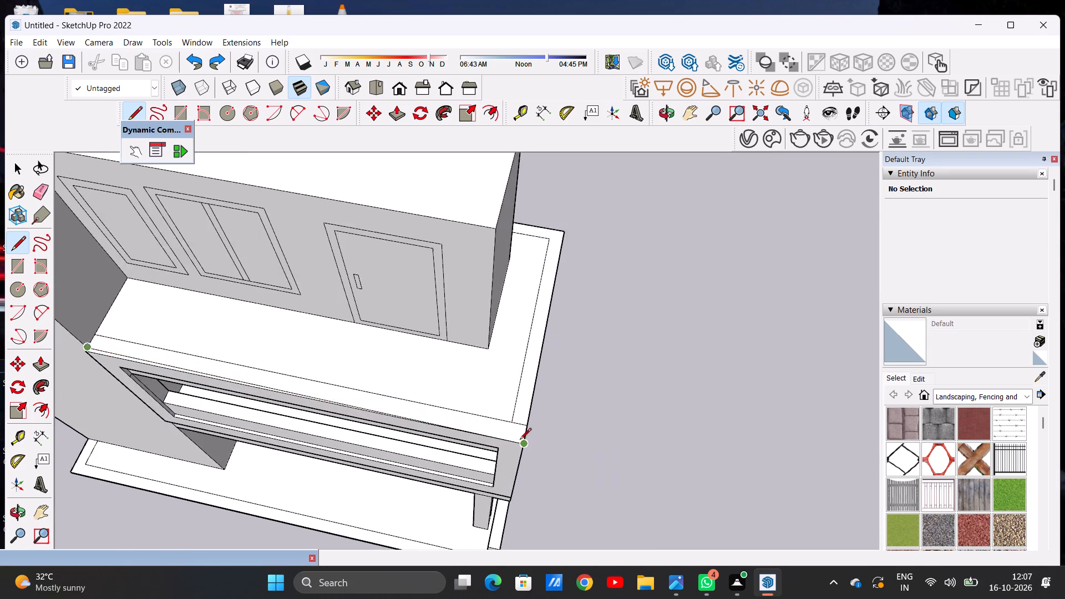
pyautogui.scroll(8, 520, 440)
pyautogui.click(538, 436)
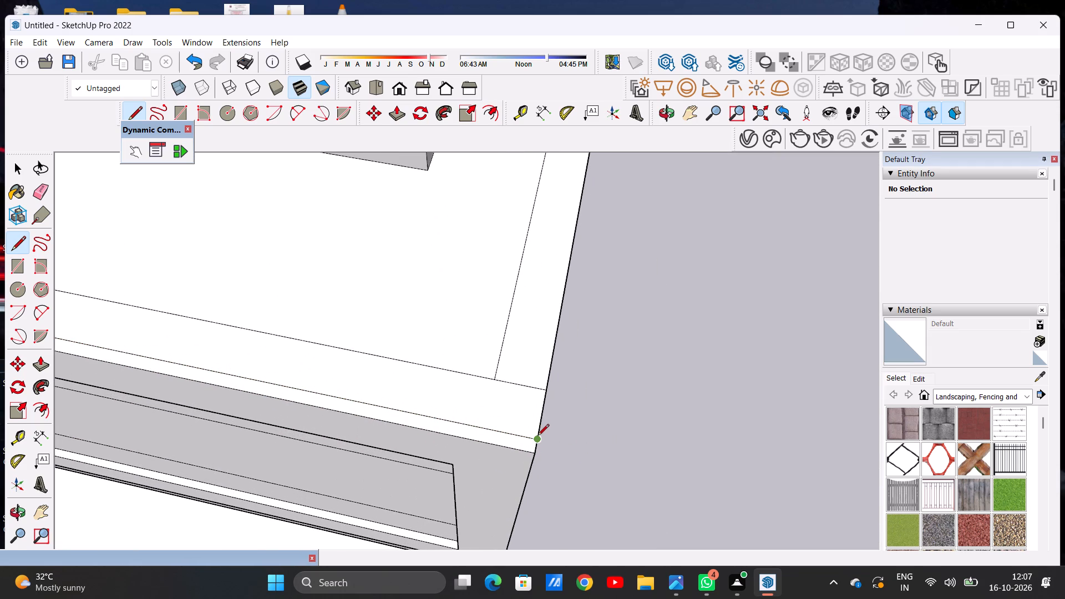
pyautogui.press('space')
# Delete the face closing the middle storey's front balcony opening.
pyautogui.scroll(-10, 656, 354)
pyautogui.moveTo(323, 541); pyautogui.dragTo(364, 389, button='middle')
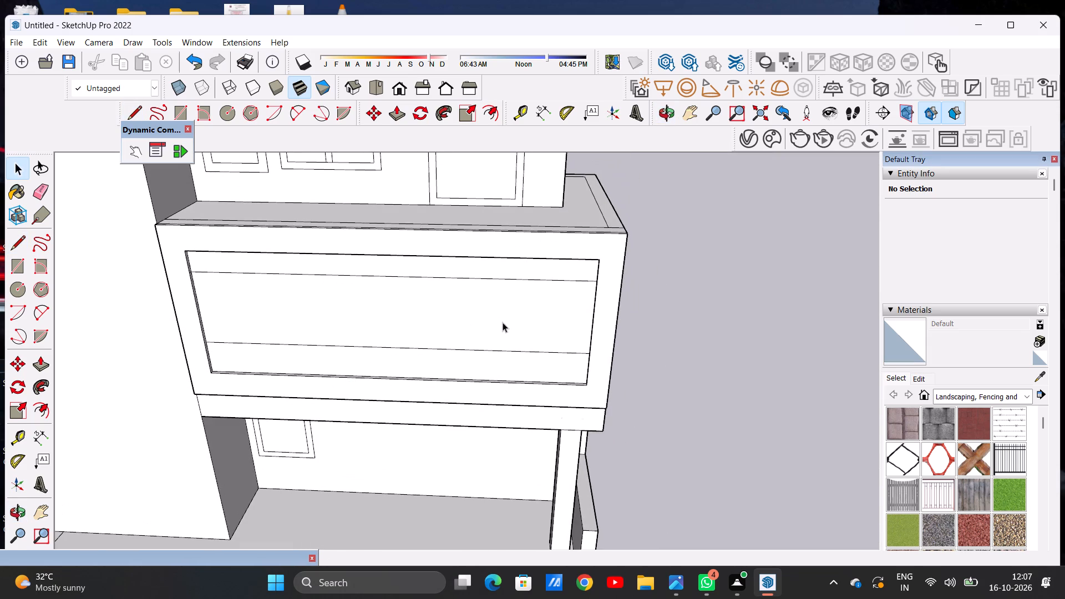
pyautogui.click(503, 322)
pyautogui.press('Delete')
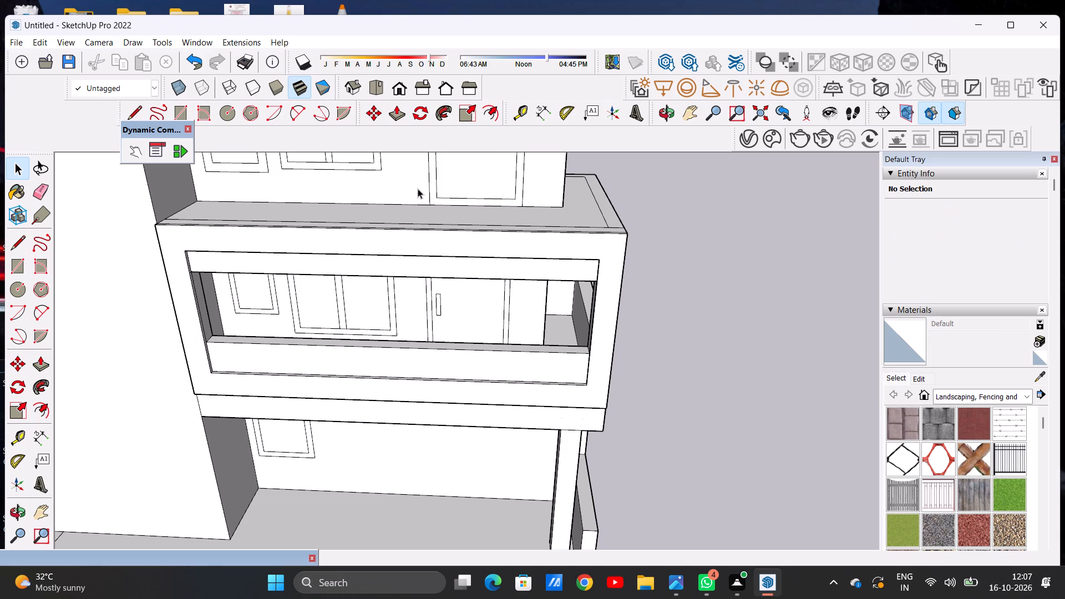
# Push/Pull the inner part of the terrace's front border strip up to the tower's top to form a screen wall.
pyautogui.scroll(-13, 438, 296)
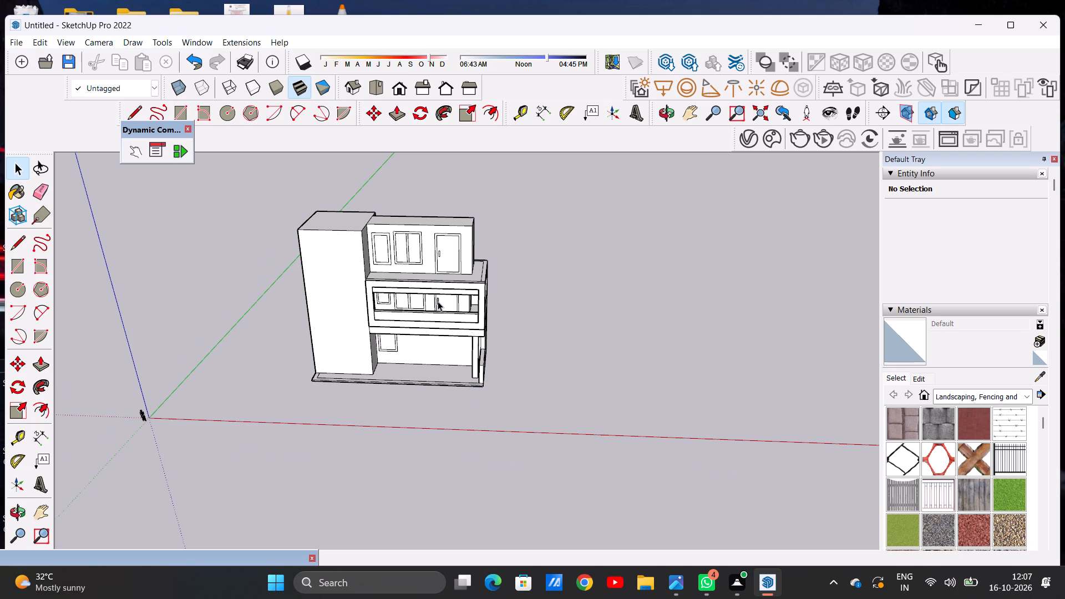
pyautogui.scroll(8, 450, 263)
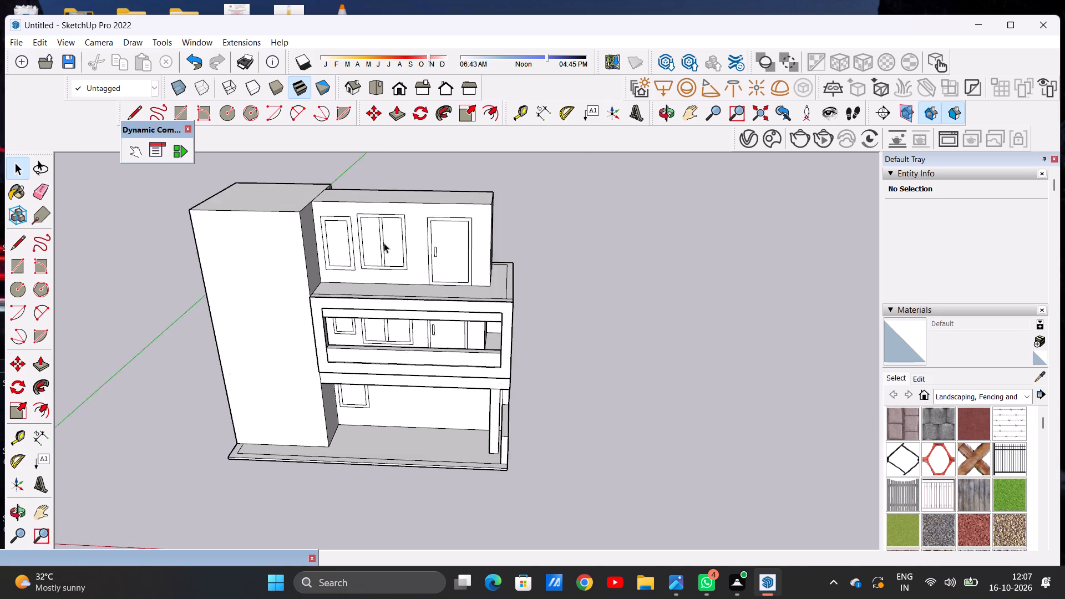
pyautogui.scroll(4, 384, 243)
pyautogui.moveTo(359, 250); pyautogui.dragTo(368, 352, button='middle')
pyautogui.scroll(-10, 527, 288)
pyautogui.scroll(11, 557, 339)
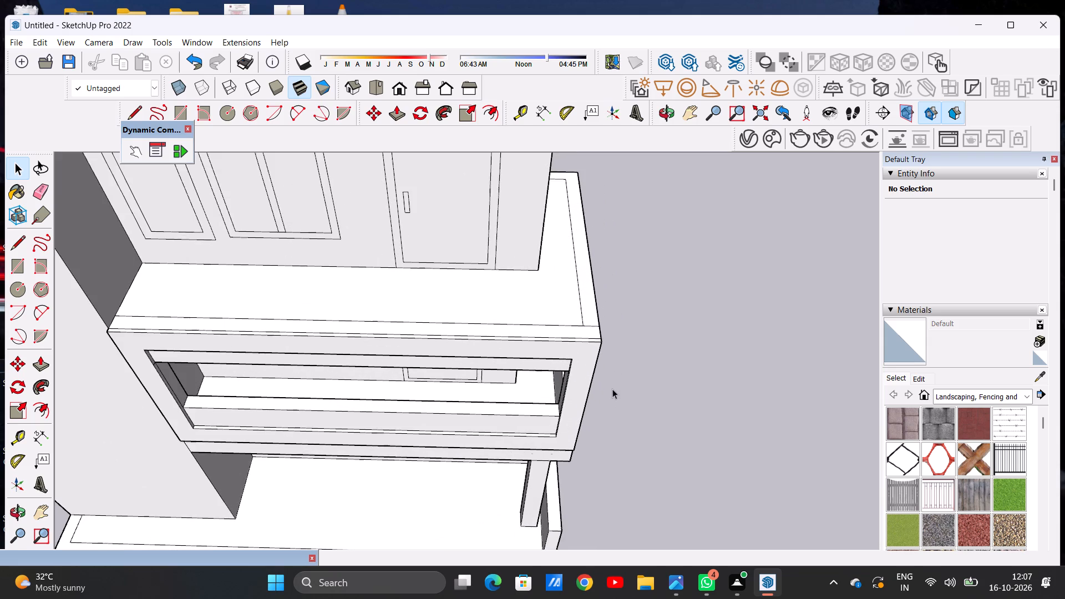
pyautogui.moveTo(590, 370); pyautogui.dragTo(565, 406, button='middle')
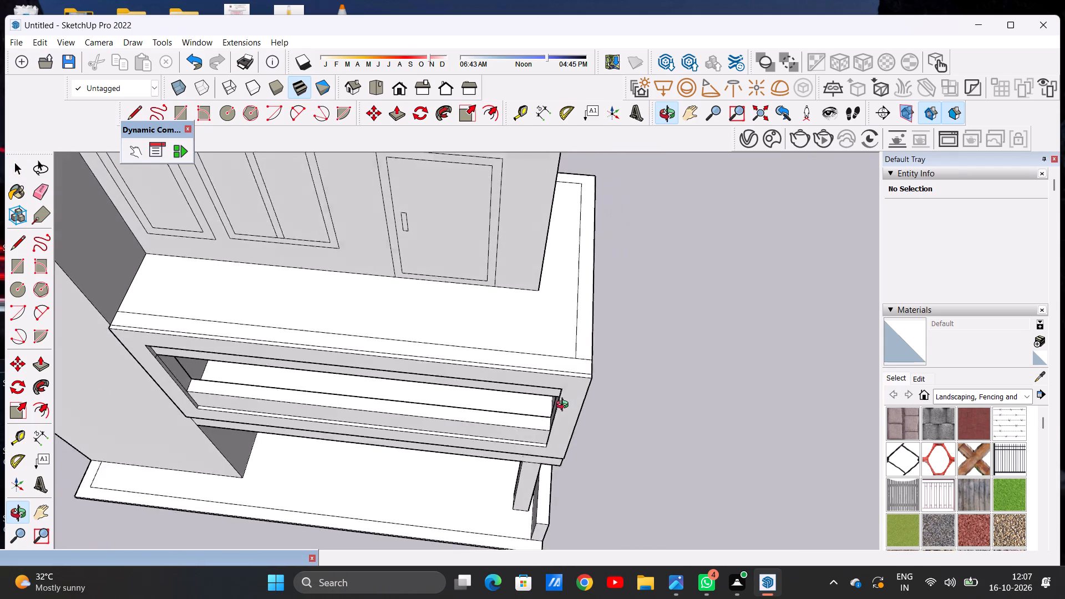
pyautogui.moveTo(565, 406); pyautogui.dragTo(576, 402, button='middle')
pyautogui.scroll(-7, 588, 389)
pyautogui.scroll(8, 584, 386)
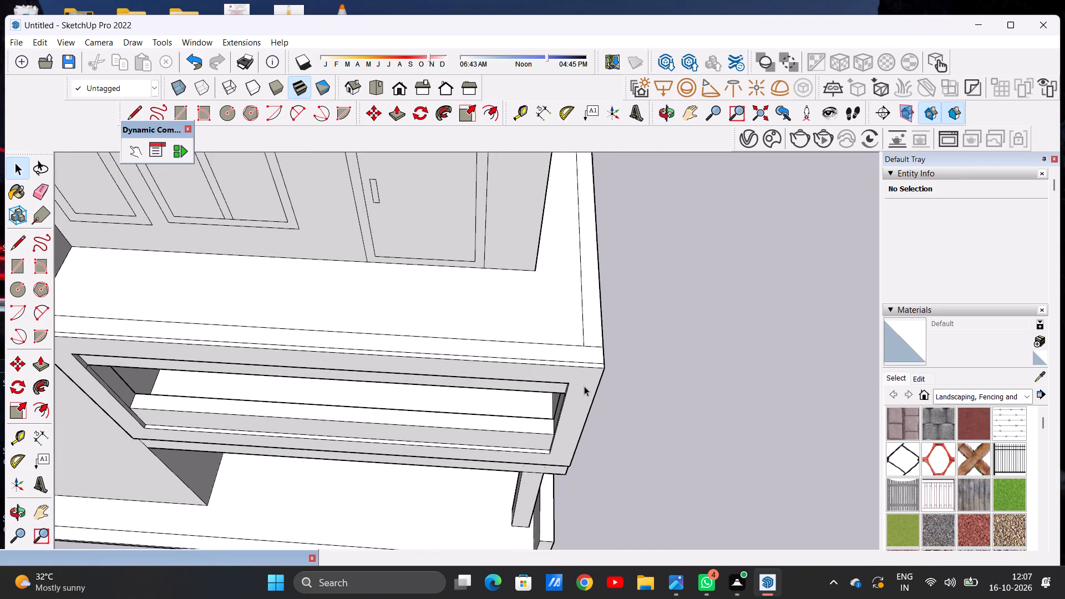
pyautogui.scroll(1, 597, 347)
pyautogui.press('p')
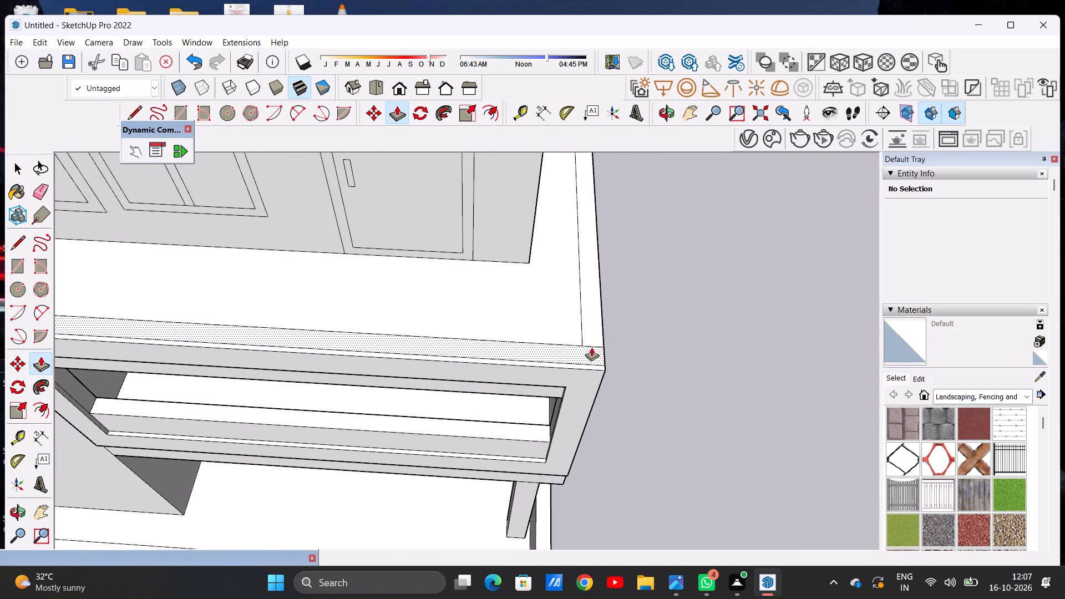
pyautogui.click(591, 347)
pyautogui.scroll(-12, 620, 264)
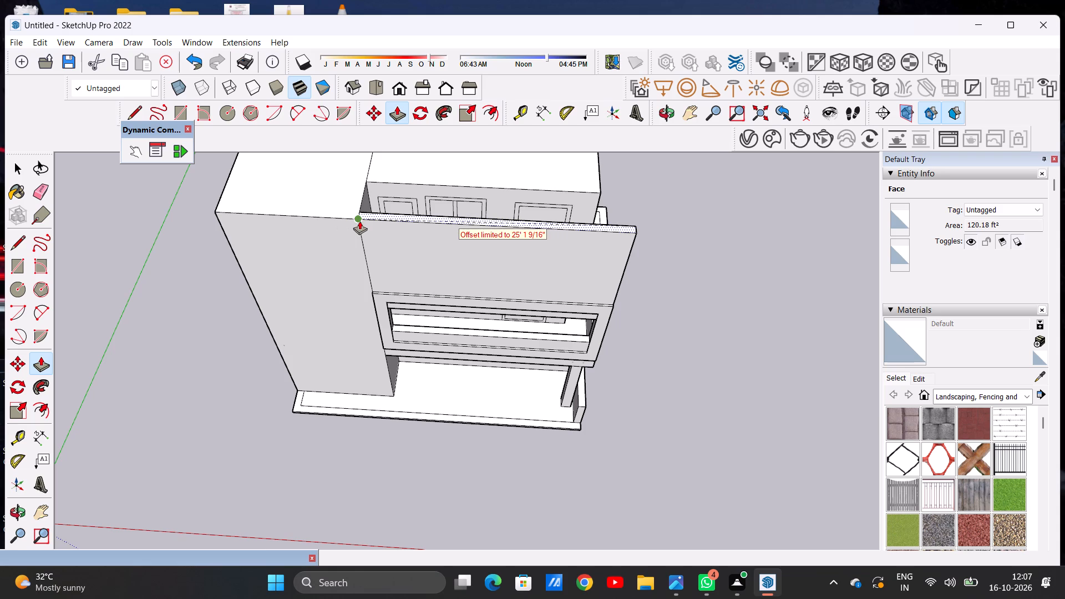
pyautogui.doubleClick(359, 221)
pyautogui.press('space')
# Draw a horizontal rectangle on the front face of the screen wall, in the half nearer the tower.
pyautogui.scroll(-6, 358, 327)
pyautogui.moveTo(398, 356); pyautogui.dragTo(429, 185, button='middle')
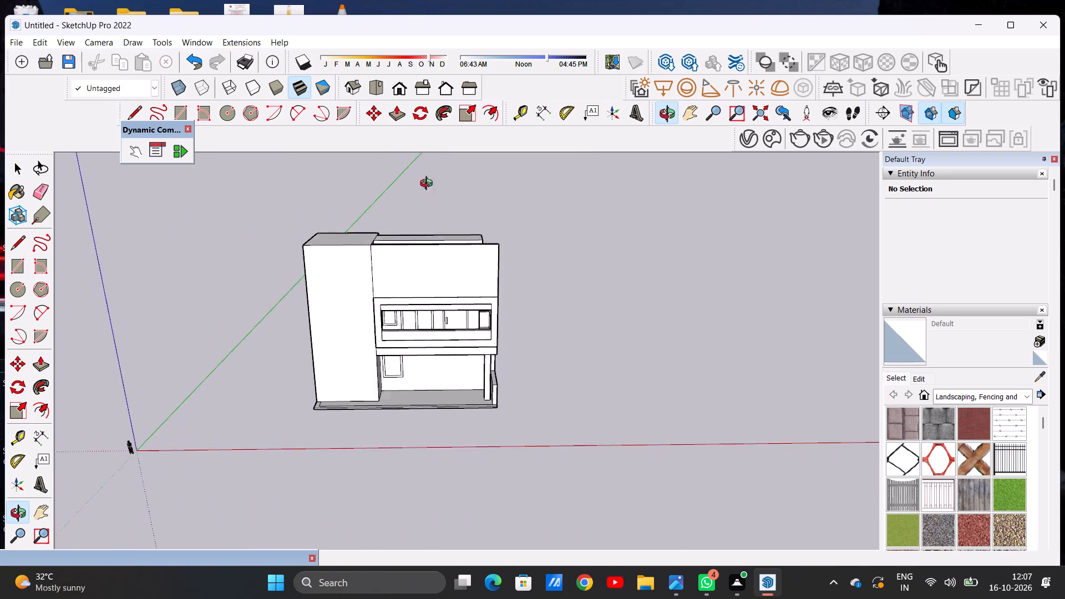
pyautogui.moveTo(429, 185); pyautogui.dragTo(441, 174, button='middle')
pyautogui.scroll(7, 398, 273)
pyautogui.press('r')
pyautogui.moveTo(385, 239); pyautogui.dragTo(391, 240)
pyautogui.click(486, 295)
pyautogui.press('space')
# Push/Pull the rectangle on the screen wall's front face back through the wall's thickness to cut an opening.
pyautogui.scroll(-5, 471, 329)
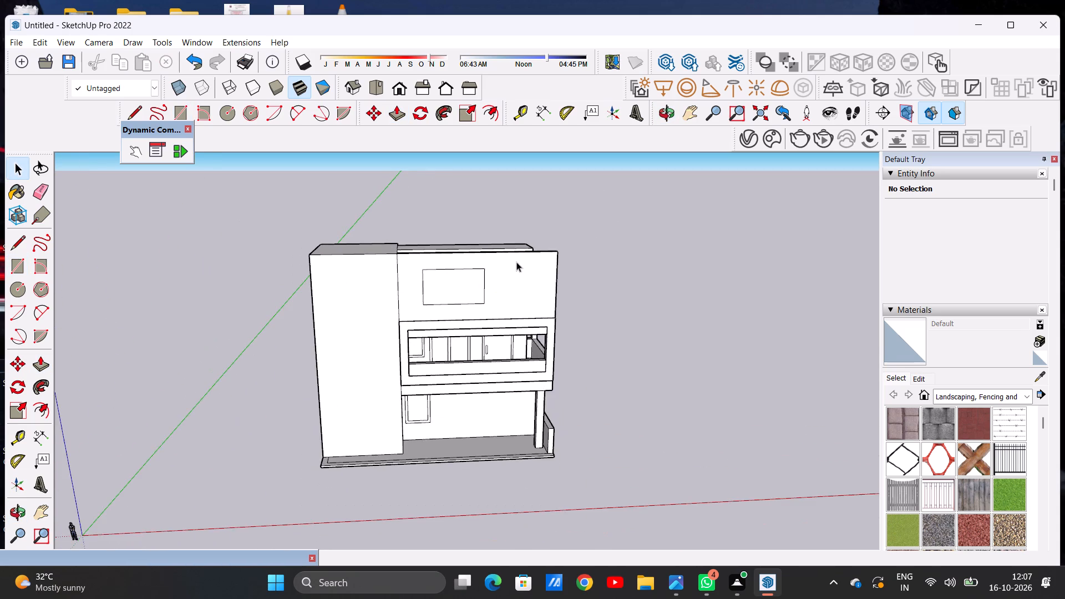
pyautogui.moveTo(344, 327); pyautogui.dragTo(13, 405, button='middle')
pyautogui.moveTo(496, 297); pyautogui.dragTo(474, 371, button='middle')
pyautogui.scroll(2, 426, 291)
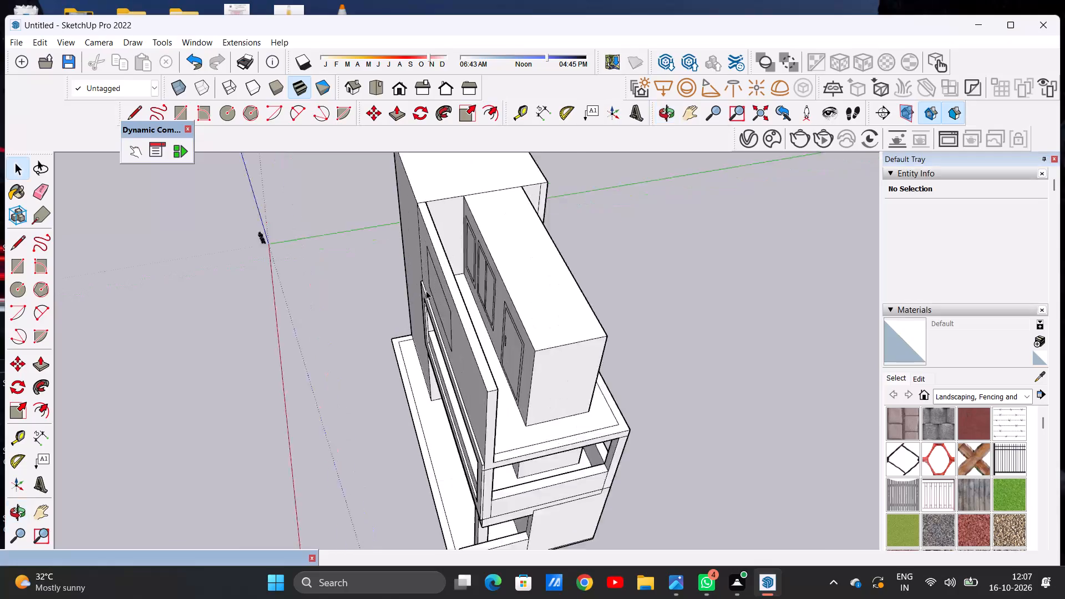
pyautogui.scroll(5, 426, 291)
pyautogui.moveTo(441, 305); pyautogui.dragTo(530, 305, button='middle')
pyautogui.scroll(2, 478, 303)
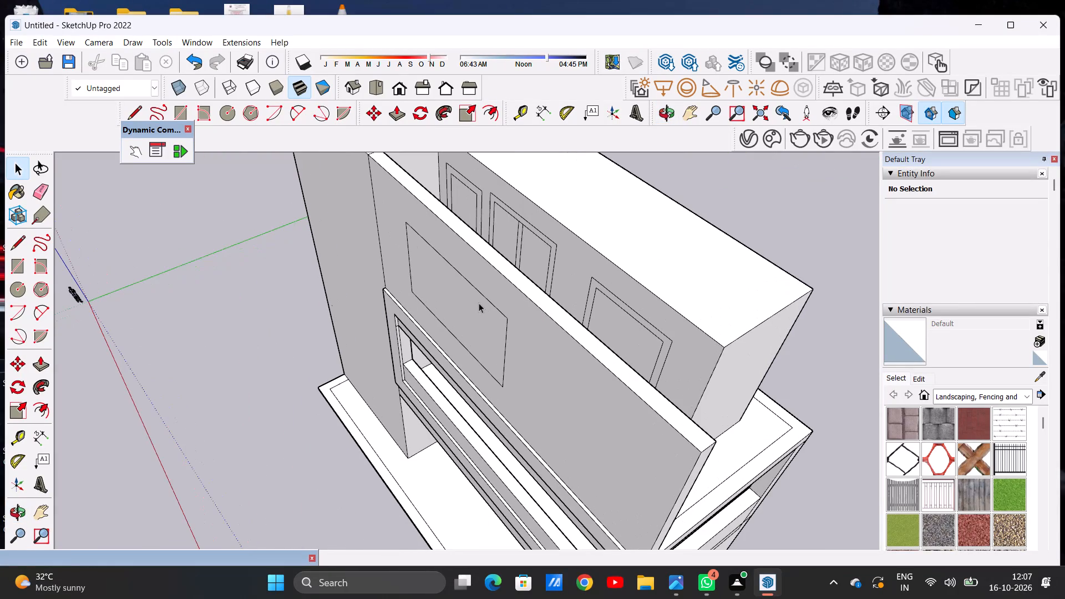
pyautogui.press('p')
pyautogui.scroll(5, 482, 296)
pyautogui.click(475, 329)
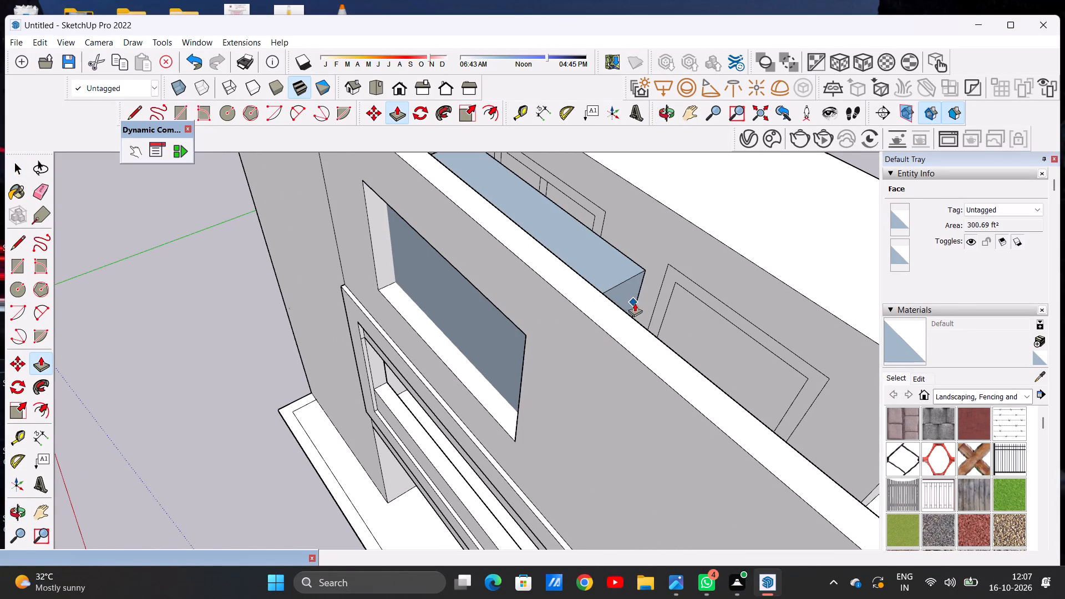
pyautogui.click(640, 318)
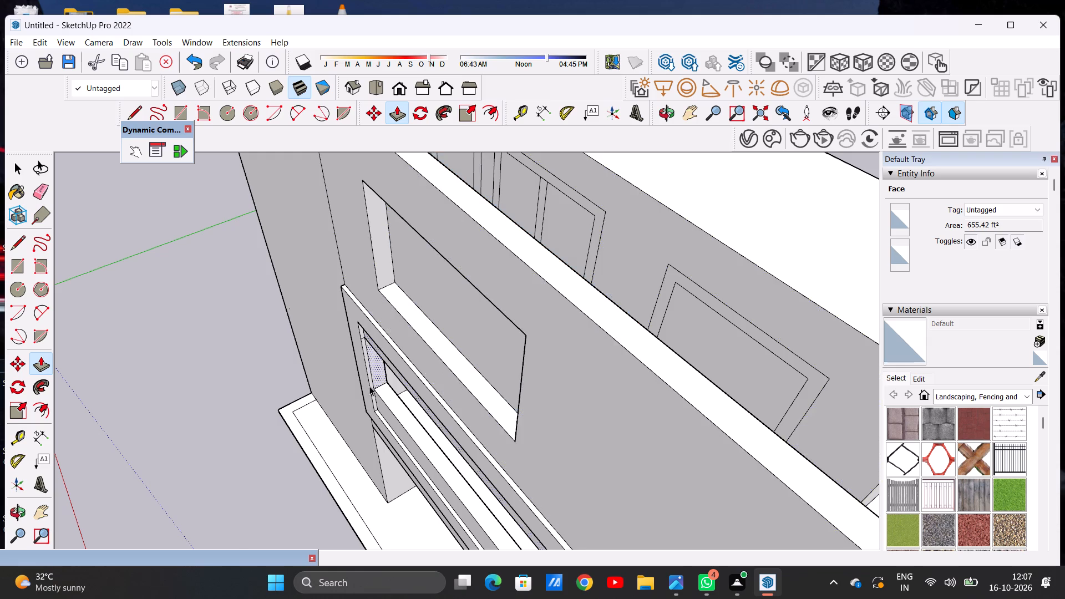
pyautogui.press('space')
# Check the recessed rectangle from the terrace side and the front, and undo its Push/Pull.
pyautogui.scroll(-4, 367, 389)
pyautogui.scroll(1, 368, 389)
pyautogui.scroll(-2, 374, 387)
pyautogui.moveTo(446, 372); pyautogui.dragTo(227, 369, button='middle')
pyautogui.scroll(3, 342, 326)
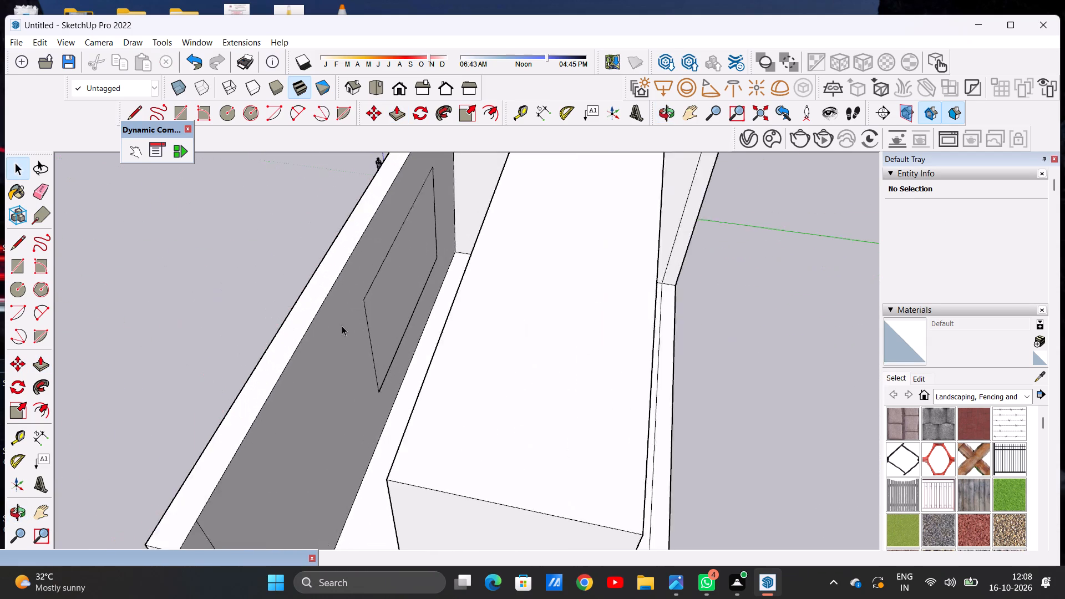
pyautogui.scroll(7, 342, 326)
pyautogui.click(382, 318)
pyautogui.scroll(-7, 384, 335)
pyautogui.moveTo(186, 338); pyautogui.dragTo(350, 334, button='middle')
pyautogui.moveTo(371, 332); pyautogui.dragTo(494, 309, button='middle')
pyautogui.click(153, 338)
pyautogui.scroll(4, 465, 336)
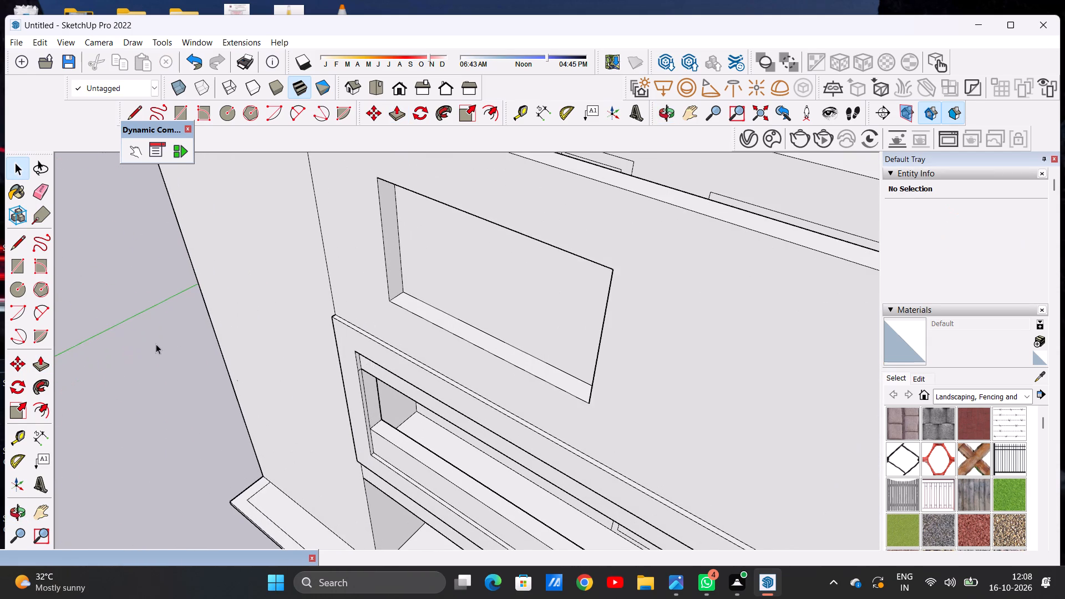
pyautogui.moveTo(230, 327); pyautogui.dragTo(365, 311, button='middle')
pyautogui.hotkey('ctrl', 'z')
# Undo the rectangle drawn on the screen wall's front face.
pyautogui.scroll(-14, 195, 327)
pyautogui.moveTo(291, 305); pyautogui.dragTo(392, 172, button='middle')
pyautogui.scroll(-9, 435, 299)
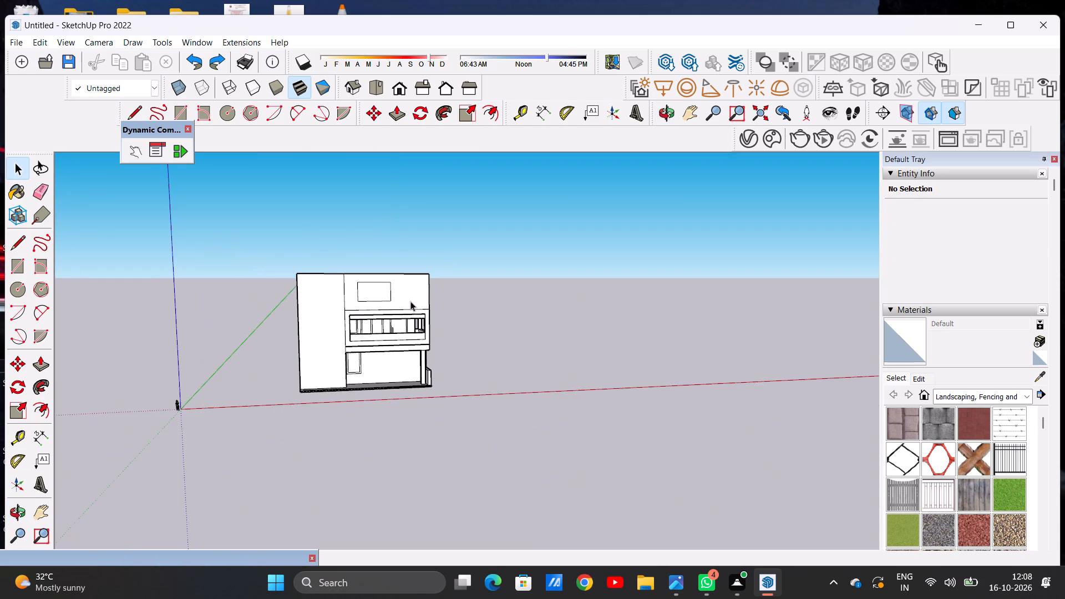
pyautogui.moveTo(327, 321); pyautogui.dragTo(70, 390, button='middle')
pyautogui.scroll(6, 484, 268)
pyautogui.scroll(4, 382, 286)
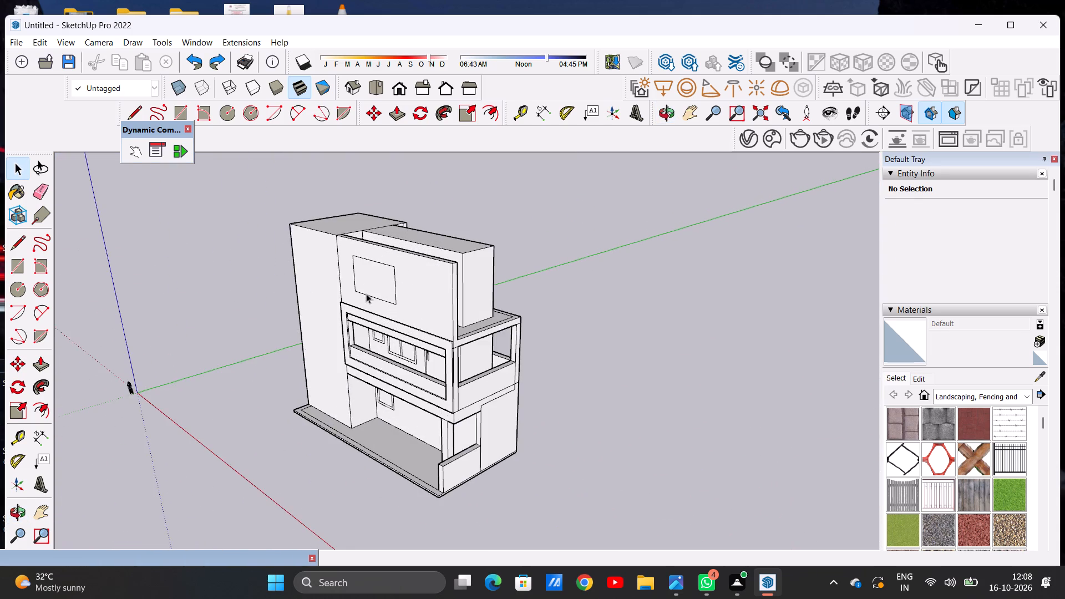
pyautogui.moveTo(366, 293); pyautogui.dragTo(548, 277, button='middle')
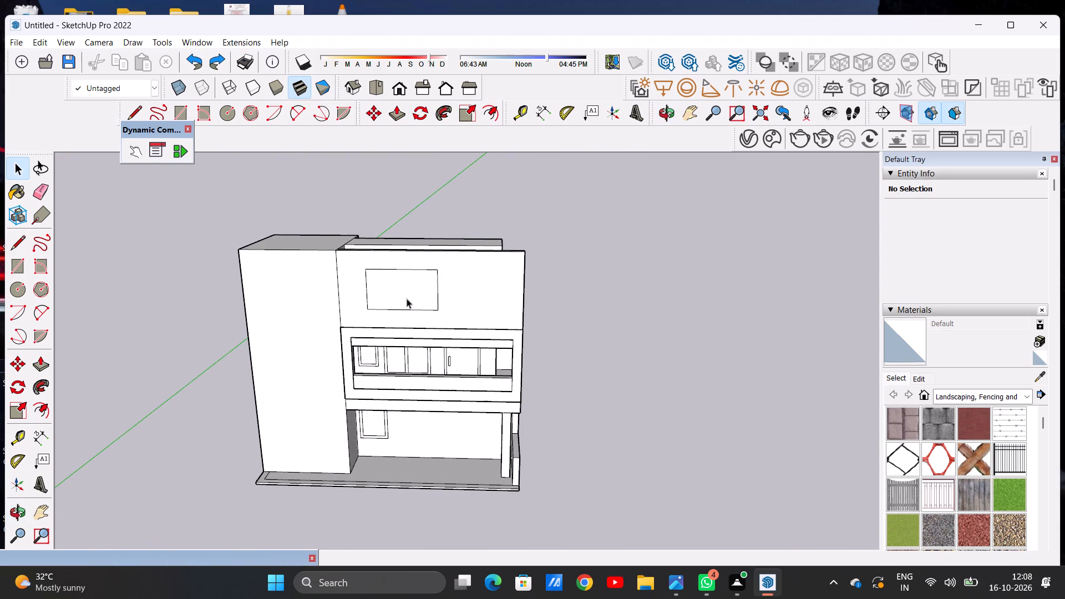
pyautogui.scroll(4, 409, 296)
pyautogui.moveTo(408, 319); pyautogui.dragTo(420, 281, button='middle')
pyautogui.hotkey('ctrl', 'z')
# Draw a long horizontal rectangle on the screen wall's front face, starting from the tower's edge and stopping short of the open end.
pyautogui.scroll(-9, 232, 296)
pyautogui.moveTo(273, 298); pyautogui.dragTo(313, 296, button='middle')
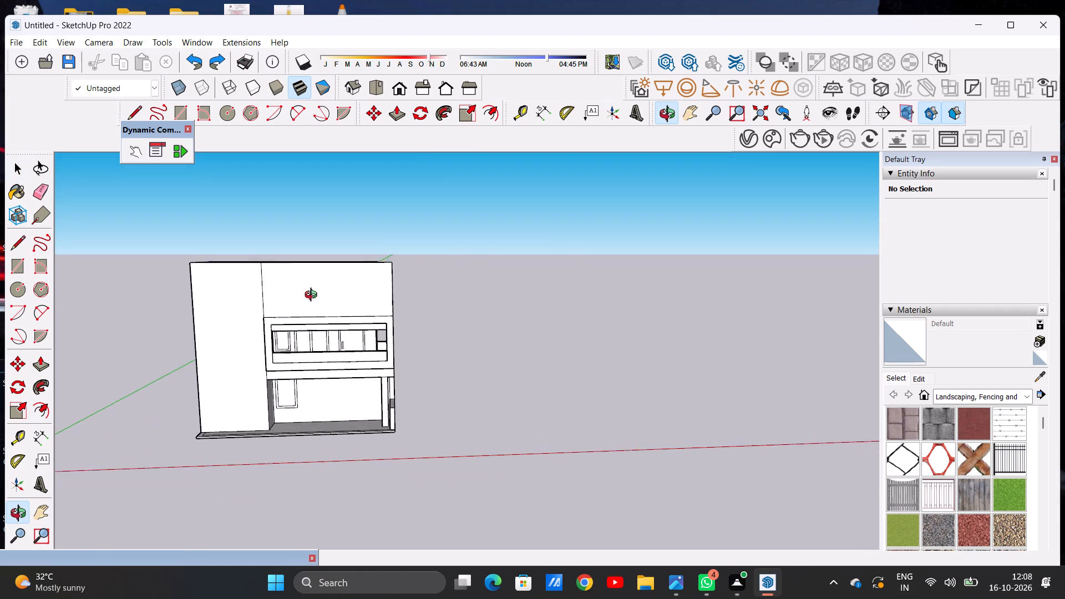
pyautogui.moveTo(313, 296); pyautogui.dragTo(298, 298, button='middle')
pyautogui.scroll(-6, 494, 314)
pyautogui.scroll(3, 339, 301)
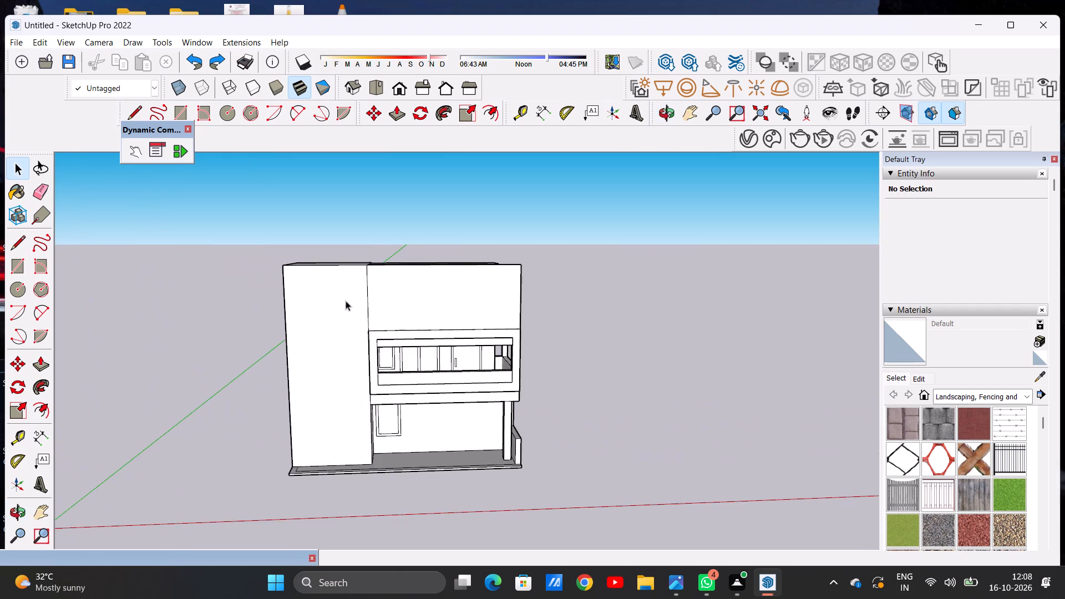
pyautogui.scroll(7, 346, 301)
pyautogui.press('r')
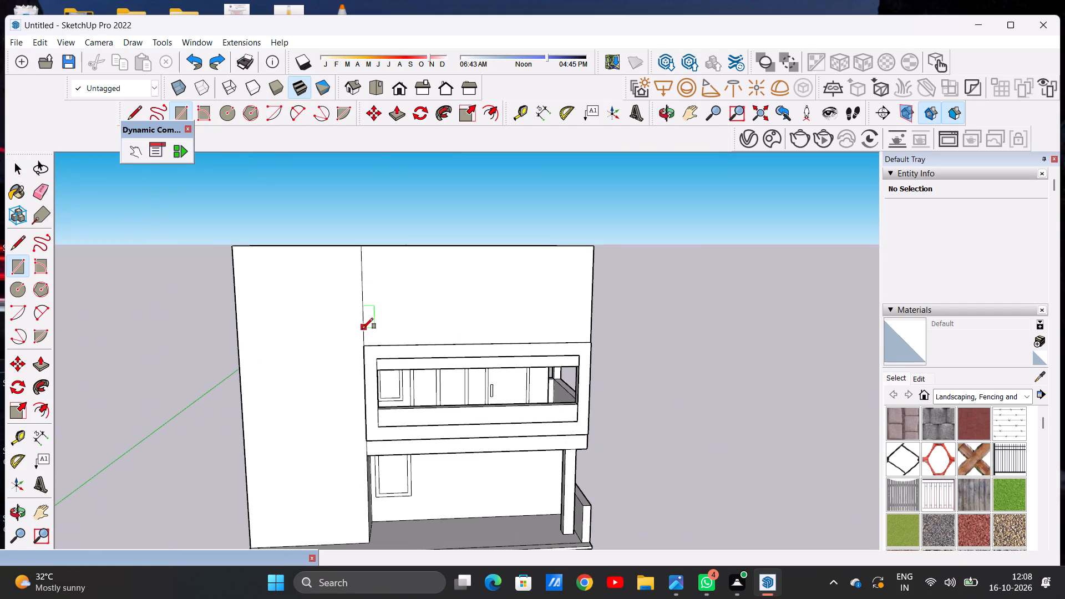
pyautogui.click(362, 336)
pyautogui.click(364, 277)
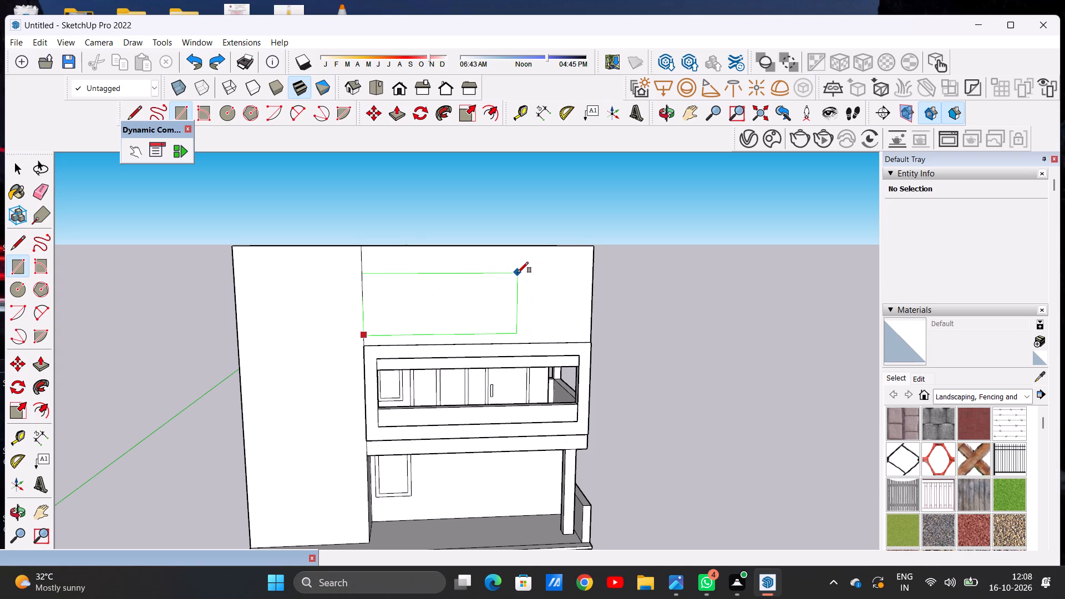
pyautogui.click(516, 273)
pyautogui.press('space')
pyautogui.scroll(-2, 448, 340)
pyautogui.scroll(7, 504, 318)
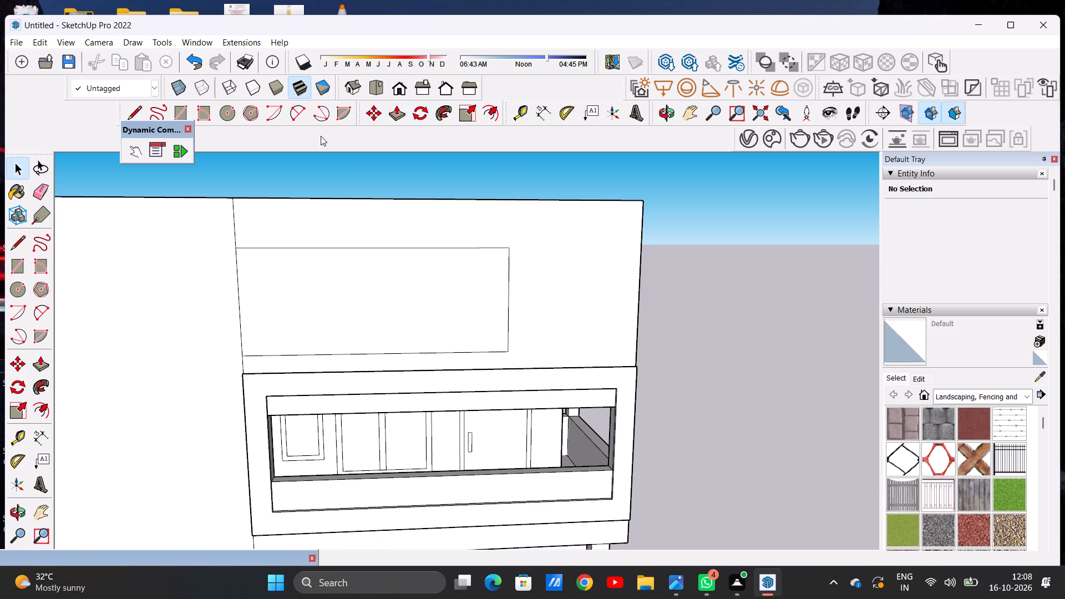
# Draw a semicircular arc of about 7' 9" radius bulging outward from the rectangle's short side away from the tower.
pyautogui.click(296, 113)
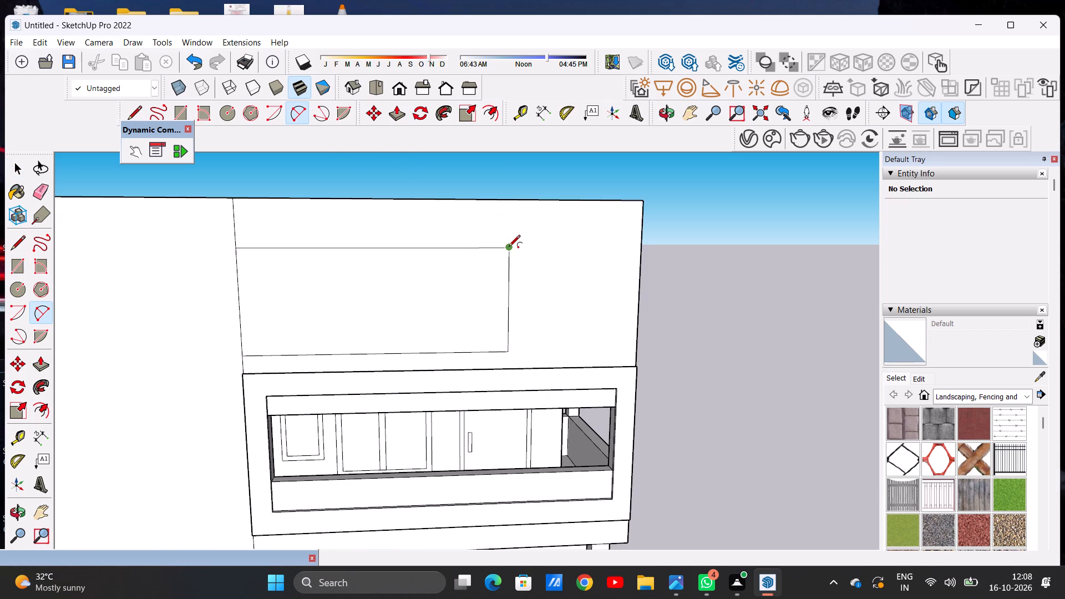
pyautogui.click(509, 247)
pyautogui.click(511, 353)
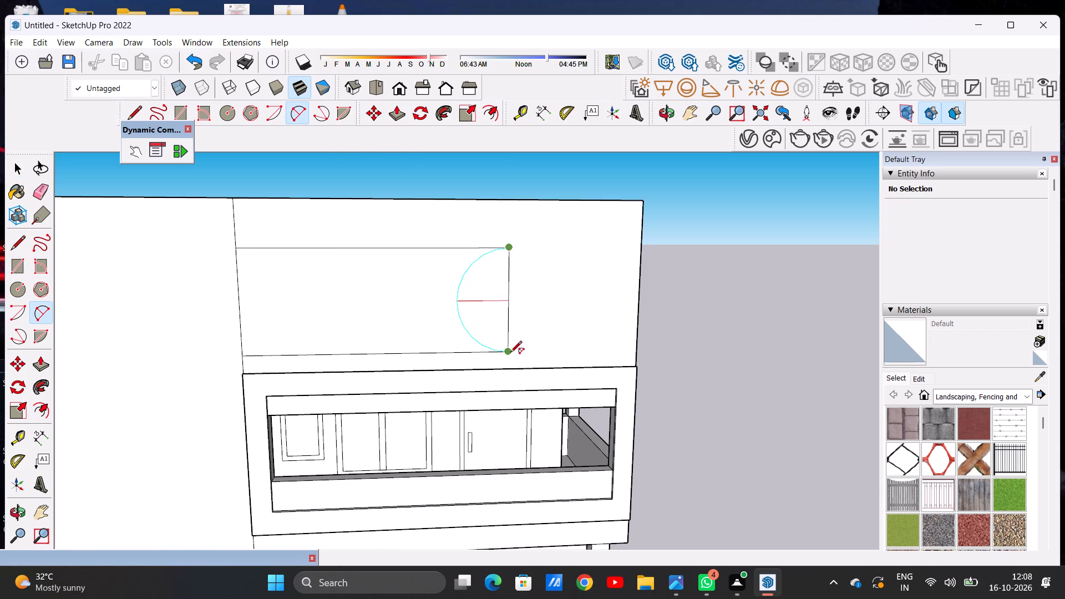
pyautogui.click(559, 347)
pyautogui.press('space')
# Set the semicircular arc's segment count to 60.
pyautogui.scroll(5, 553, 331)
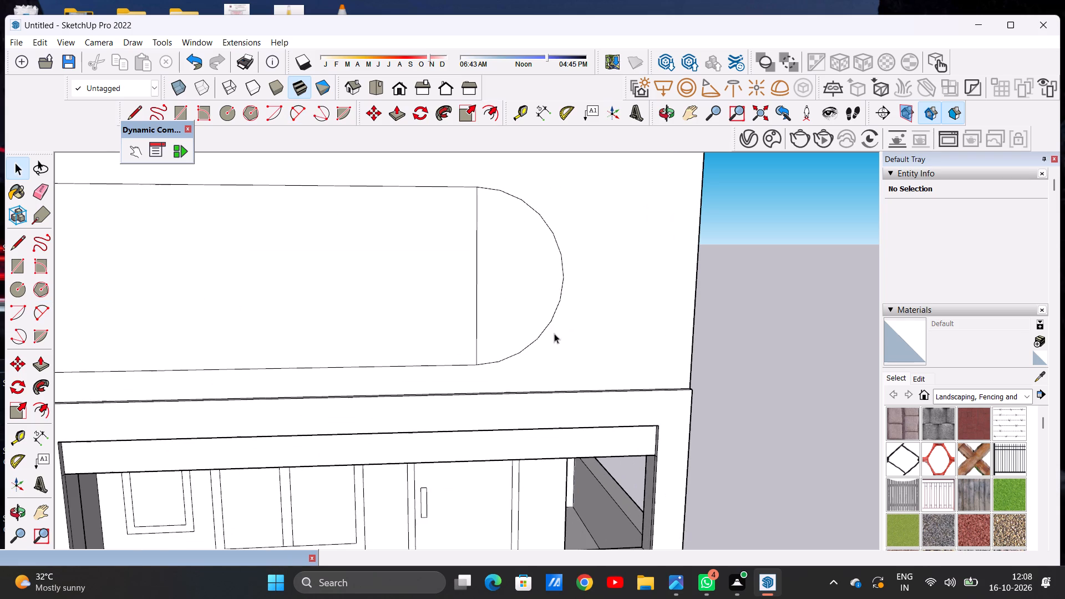
pyautogui.scroll(1, 554, 333)
pyautogui.click(533, 337)
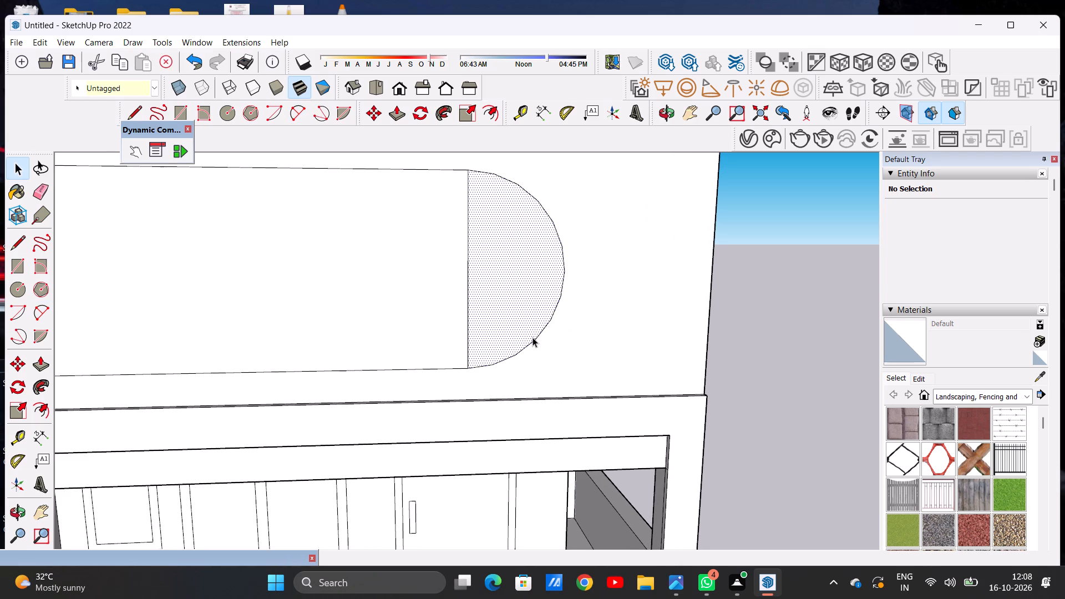
pyautogui.click(787, 330)
pyautogui.scroll(4, 602, 337)
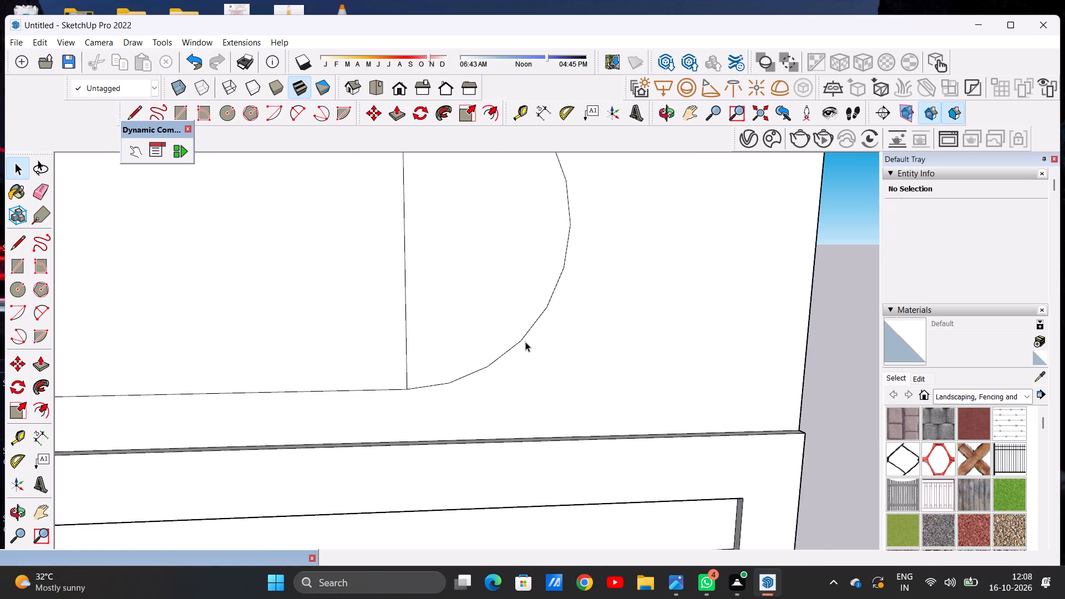
pyautogui.scroll(2, 525, 342)
pyautogui.scroll(-1, 525, 342)
pyautogui.scroll(4, 525, 342)
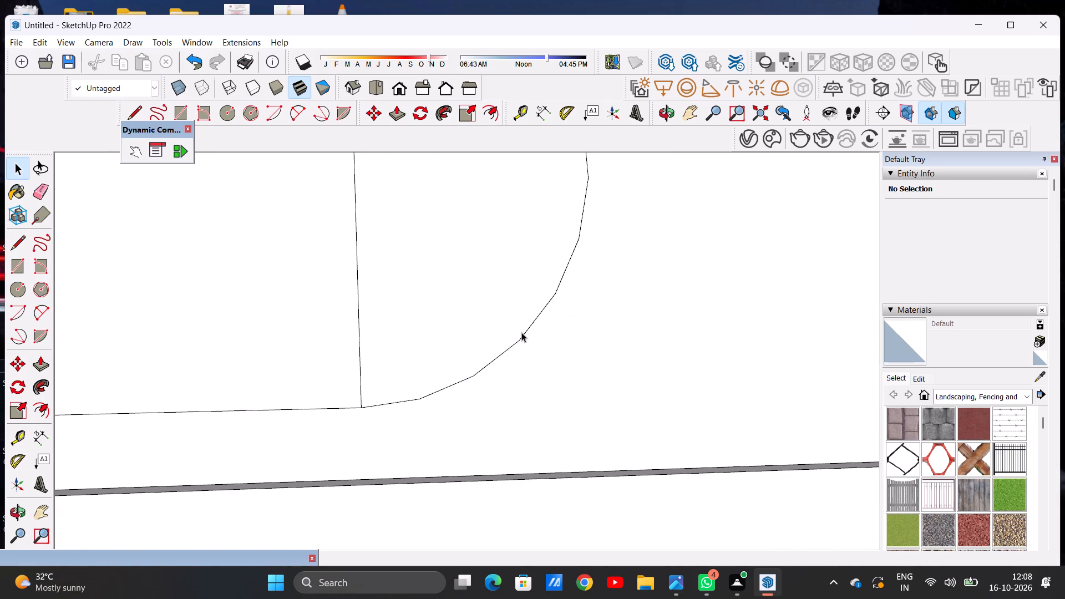
pyautogui.click(524, 332)
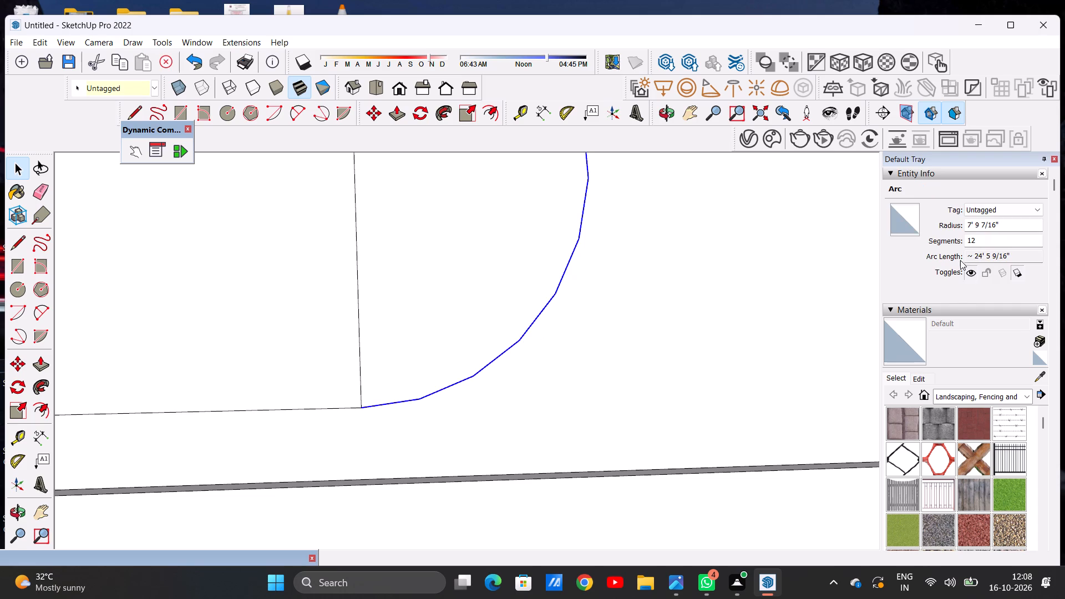
pyautogui.moveTo(978, 240); pyautogui.dragTo(963, 245)
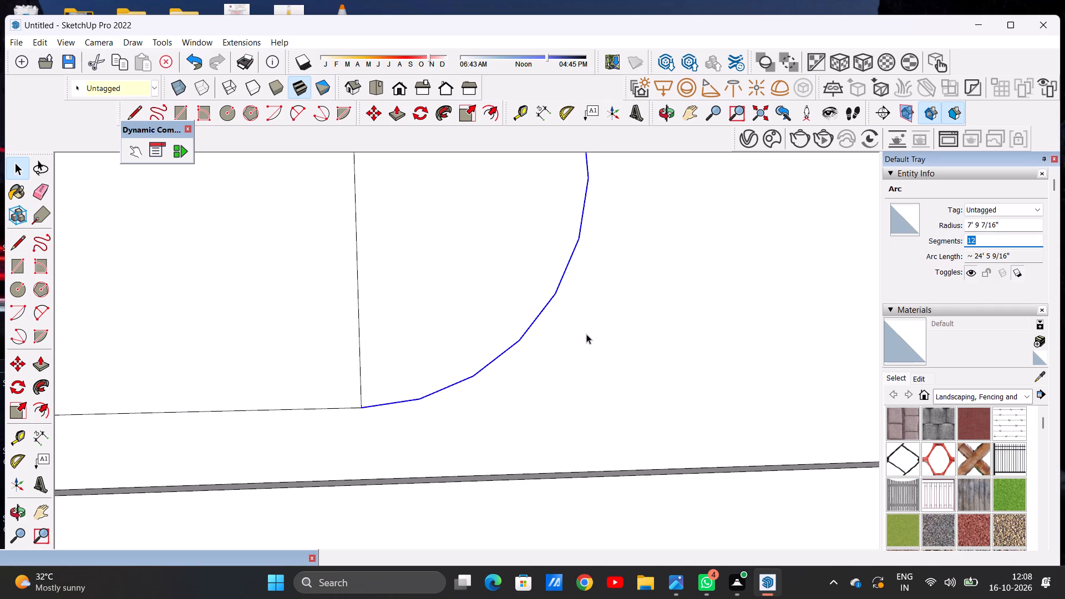
pyautogui.write('60')
pyautogui.hotkey('shift', 'Return')
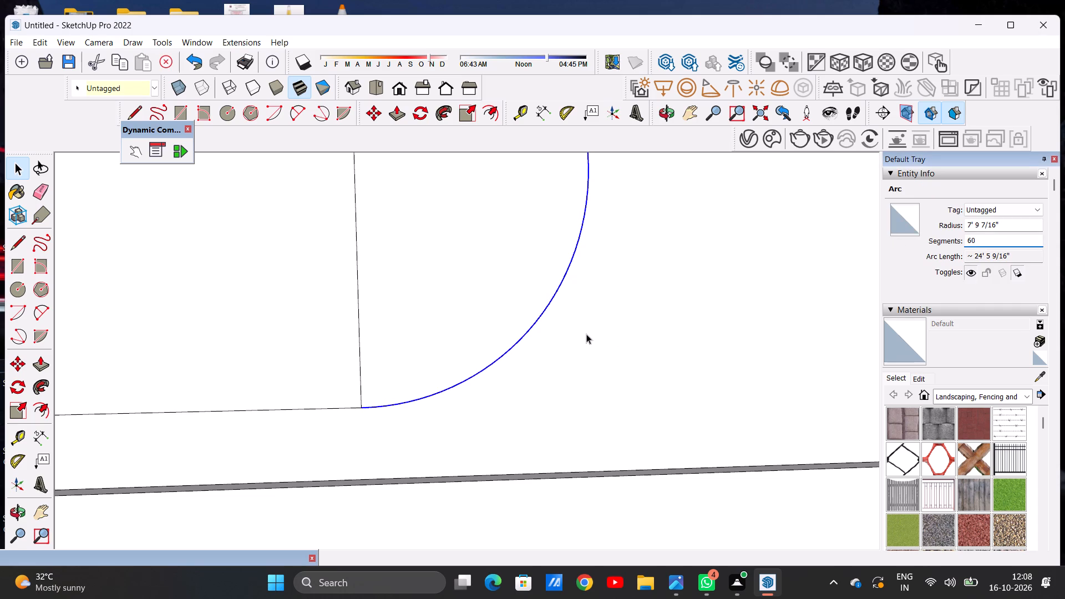
pyautogui.scroll(-15, 344, 383)
pyautogui.click(618, 321)
# Erase the vertical line between the rectangle and the semicircle to merge them into one round-ended outline.
pyautogui.scroll(4, 376, 331)
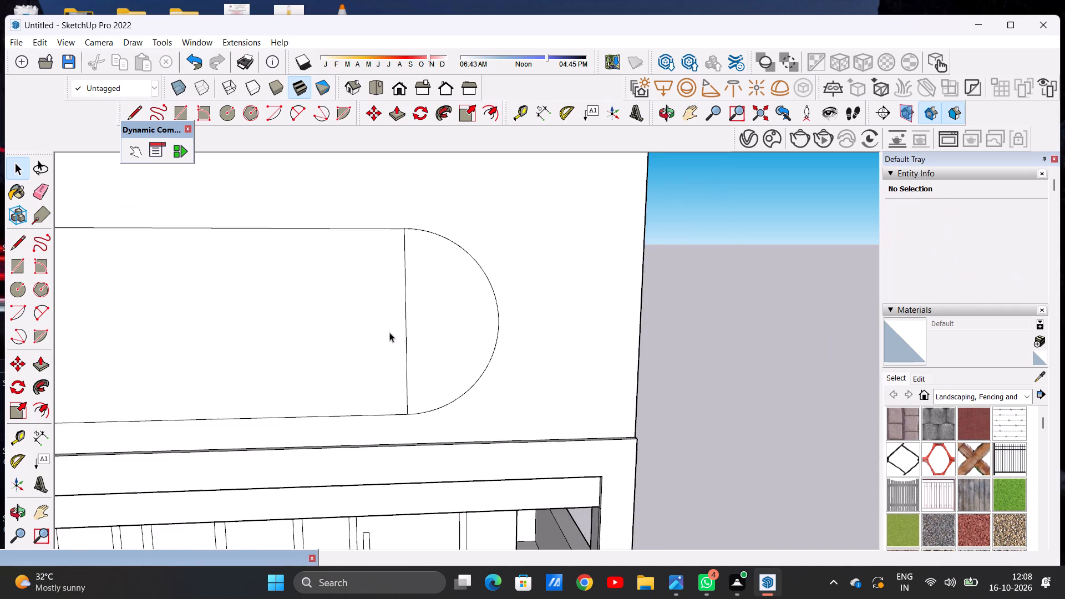
pyautogui.scroll(4, 389, 332)
pyautogui.press('e')
pyautogui.moveTo(403, 320); pyautogui.dragTo(398, 322)
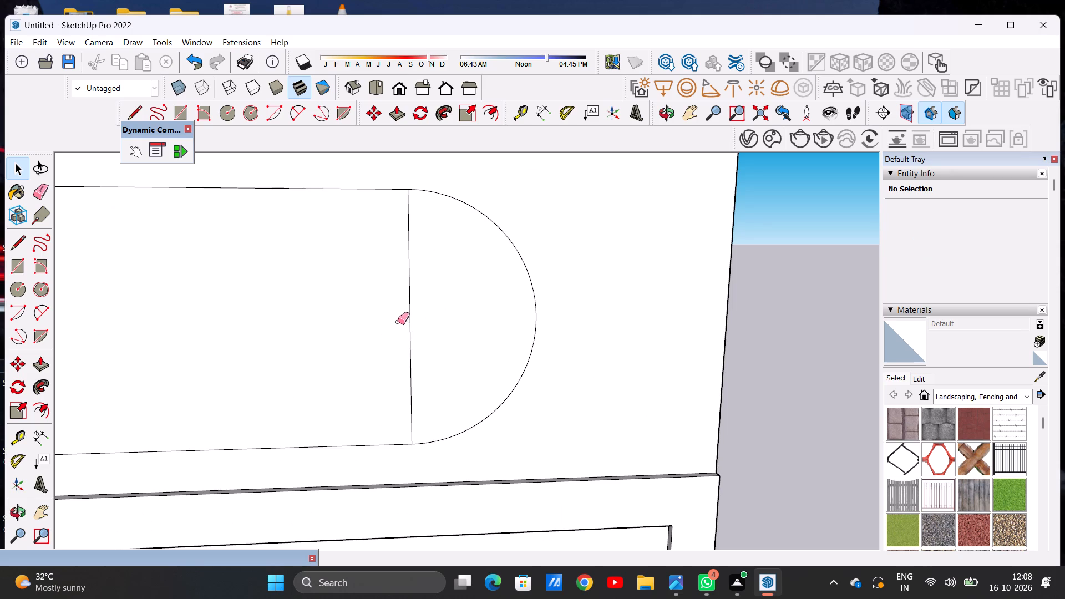
pyautogui.moveTo(403, 323); pyautogui.dragTo(415, 323)
pyautogui.press('space')
pyautogui.scroll(-20, 506, 362)
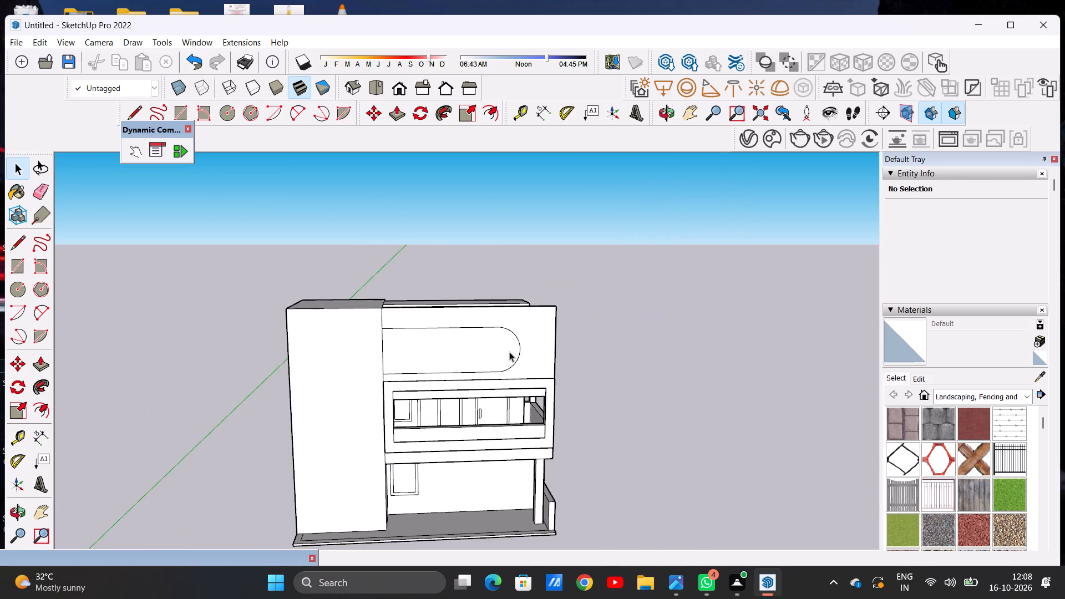
# Examine the round-ended outline on the screen wall from oblique views of the house.
pyautogui.scroll(7, 506, 353)
pyautogui.moveTo(474, 347); pyautogui.dragTo(0, 425, button='middle')
pyautogui.moveTo(44, 433); pyautogui.dragTo(95, 436, button='middle')
pyautogui.moveTo(163, 435); pyautogui.dragTo(455, 441, button='middle')
pyautogui.middleClick(453, 444)
pyautogui.scroll(-5, 457, 354)
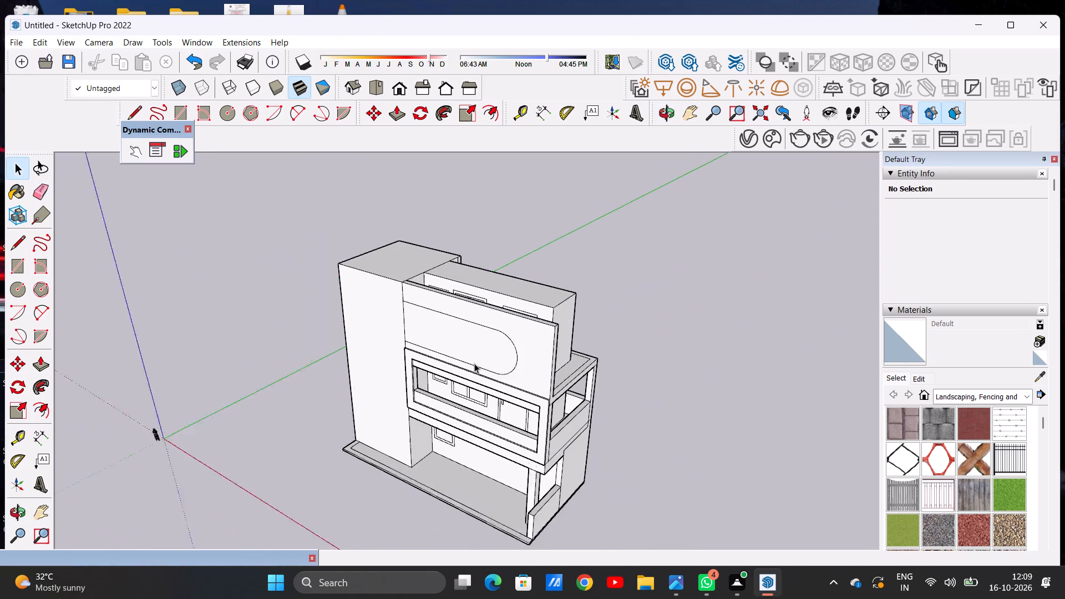
pyautogui.scroll(-2, 474, 363)
pyautogui.scroll(12, 479, 329)
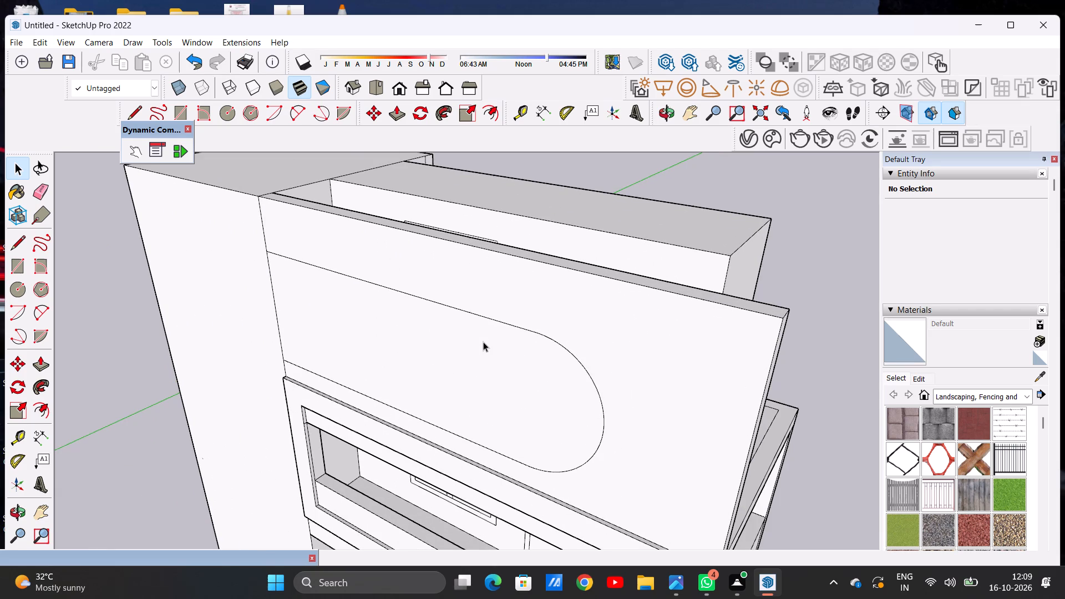
pyautogui.scroll(-3, 465, 407)
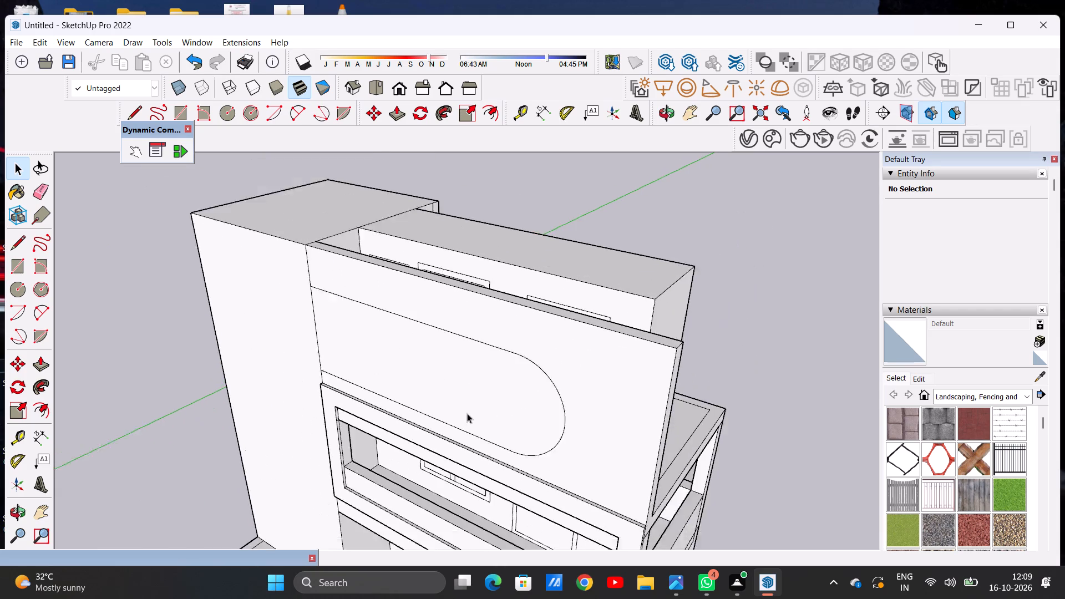
pyautogui.scroll(-2, 467, 413)
# Offset the round-ended outline on the screen wall inward to form a narrow border around the opening.
pyautogui.moveTo(430, 399); pyautogui.dragTo(607, 314, button='middle')
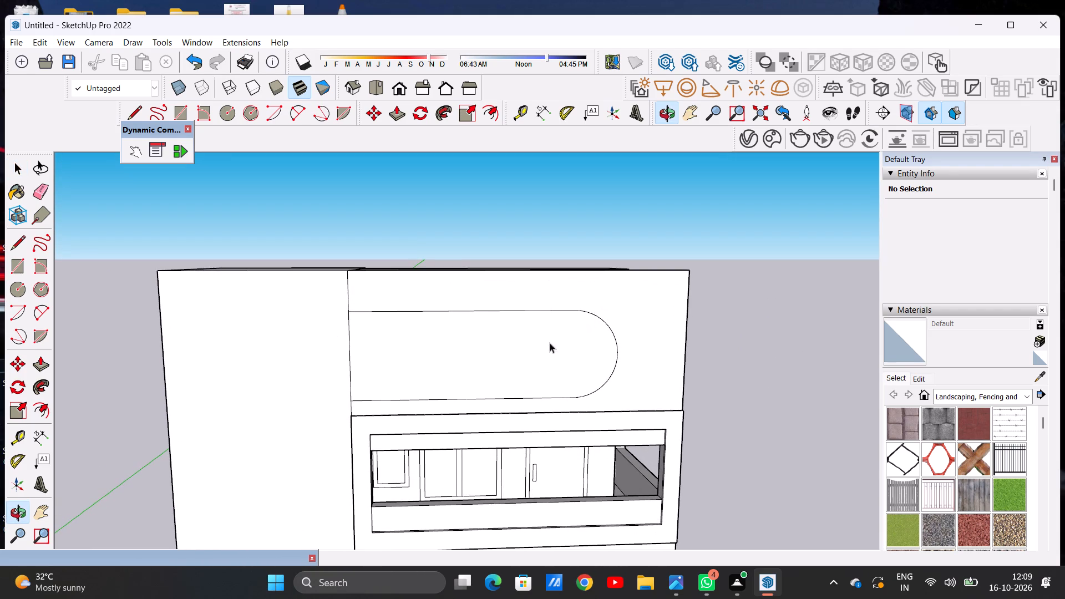
pyautogui.scroll(2, 609, 408)
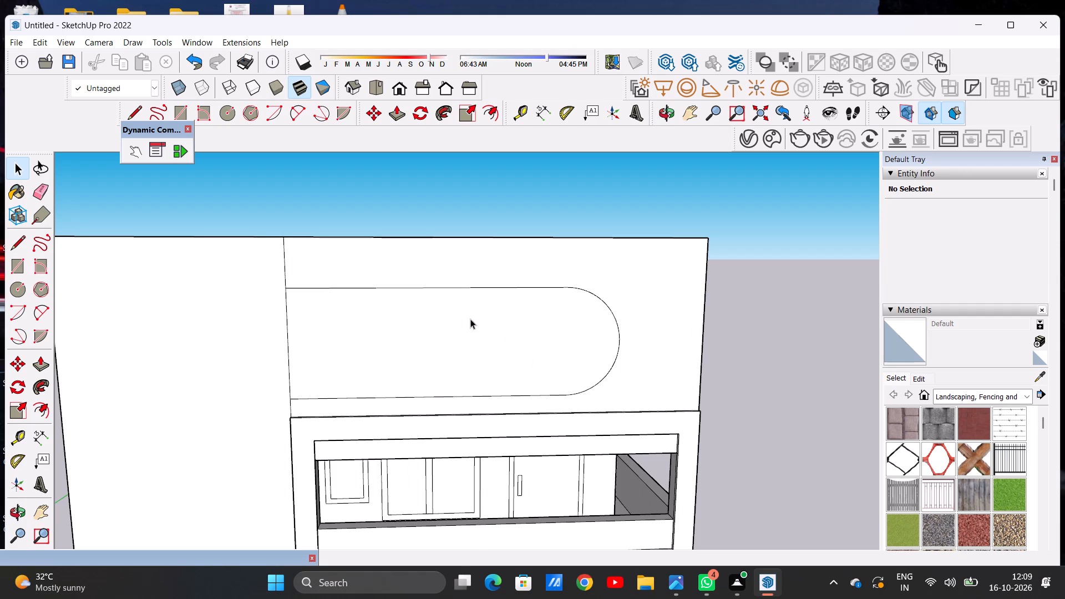
pyautogui.write('OF')
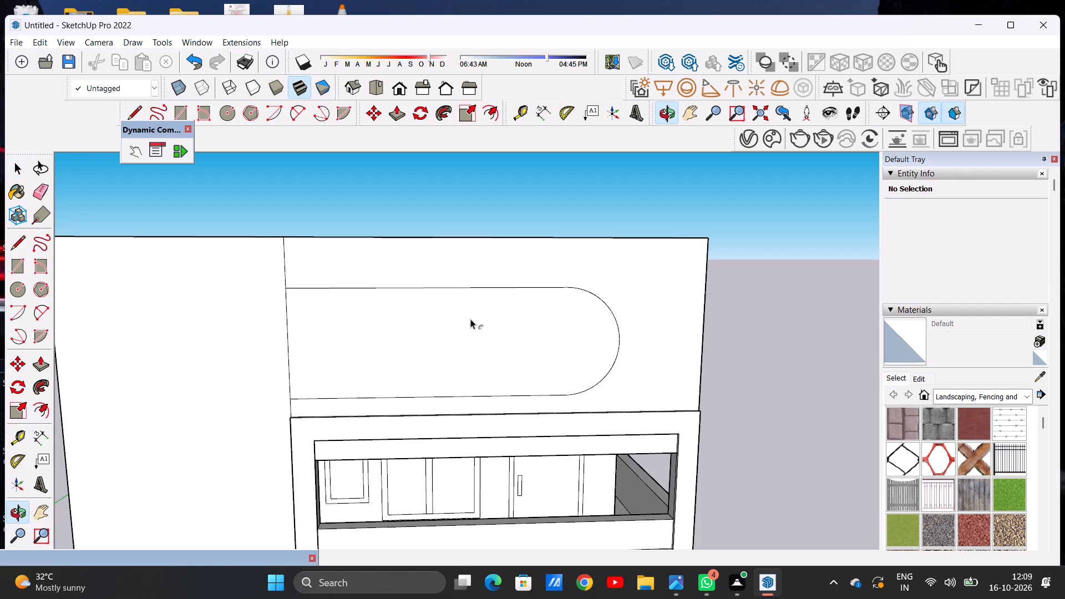
pyautogui.click(460, 319)
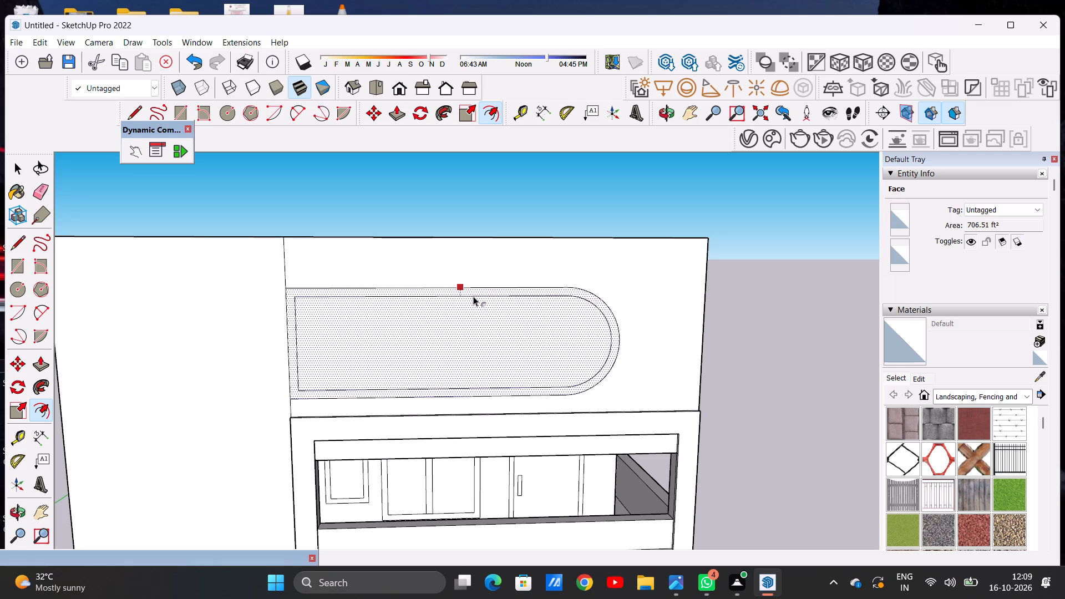
pyautogui.click(473, 296)
pyautogui.press('space')
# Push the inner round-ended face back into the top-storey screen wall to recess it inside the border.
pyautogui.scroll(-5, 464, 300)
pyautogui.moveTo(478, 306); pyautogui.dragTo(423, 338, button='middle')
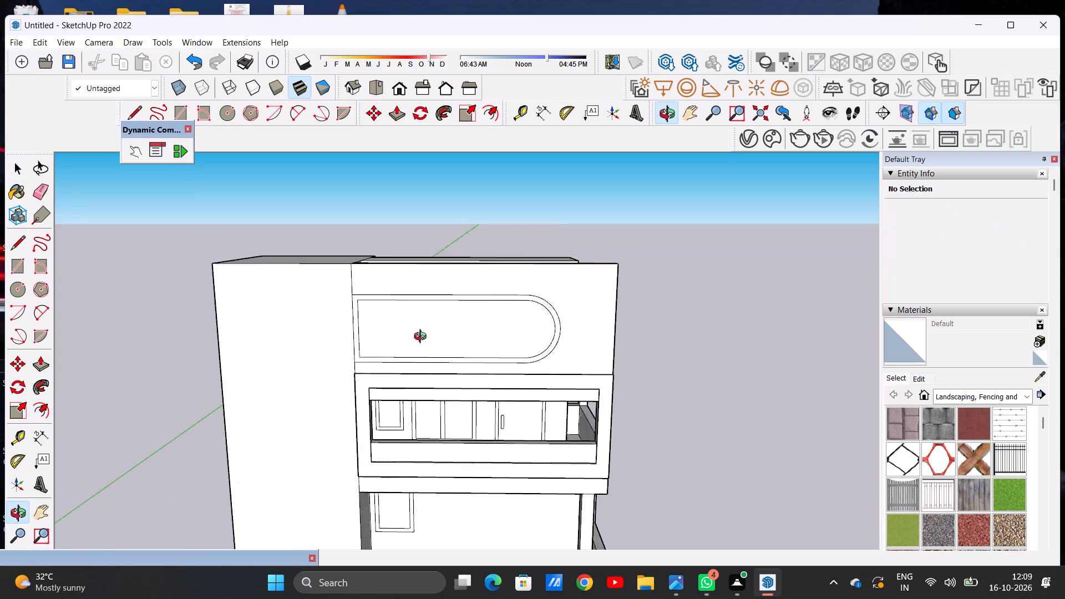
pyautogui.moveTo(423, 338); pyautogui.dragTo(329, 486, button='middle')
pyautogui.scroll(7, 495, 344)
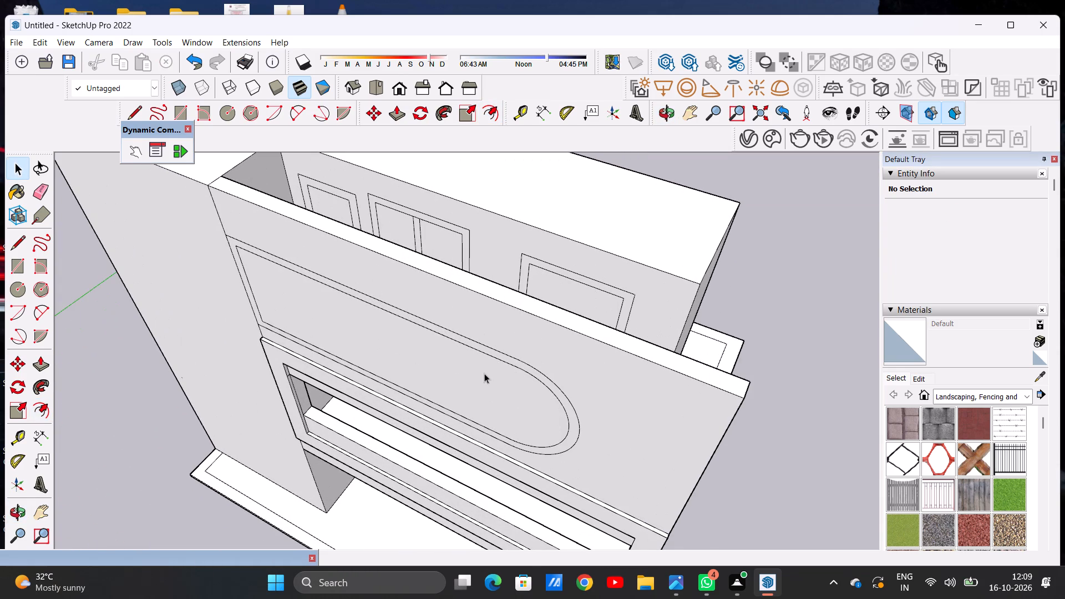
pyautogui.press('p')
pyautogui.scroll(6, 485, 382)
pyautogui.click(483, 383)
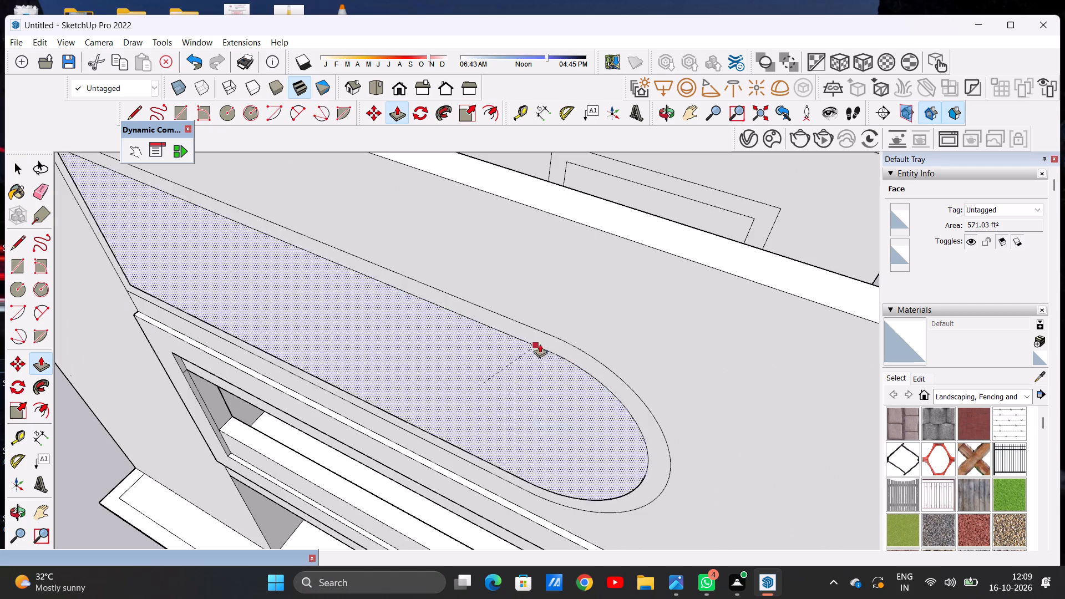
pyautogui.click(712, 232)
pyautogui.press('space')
# Examine the round-ended recess and its curved end from the front and oblique views.
pyautogui.scroll(-3, 551, 354)
pyautogui.moveTo(416, 352); pyautogui.dragTo(419, 346, button='middle')
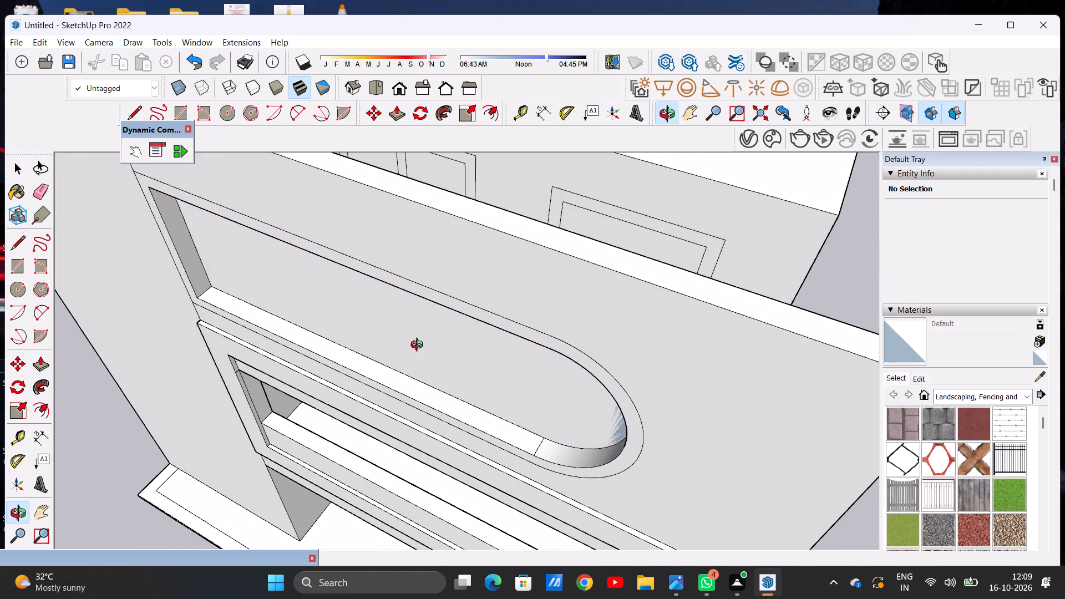
pyautogui.moveTo(419, 346); pyautogui.dragTo(560, 246, button='middle')
pyautogui.scroll(-4, 607, 317)
pyautogui.moveTo(598, 379); pyautogui.dragTo(575, 260, button='middle')
pyautogui.scroll(3, 638, 272)
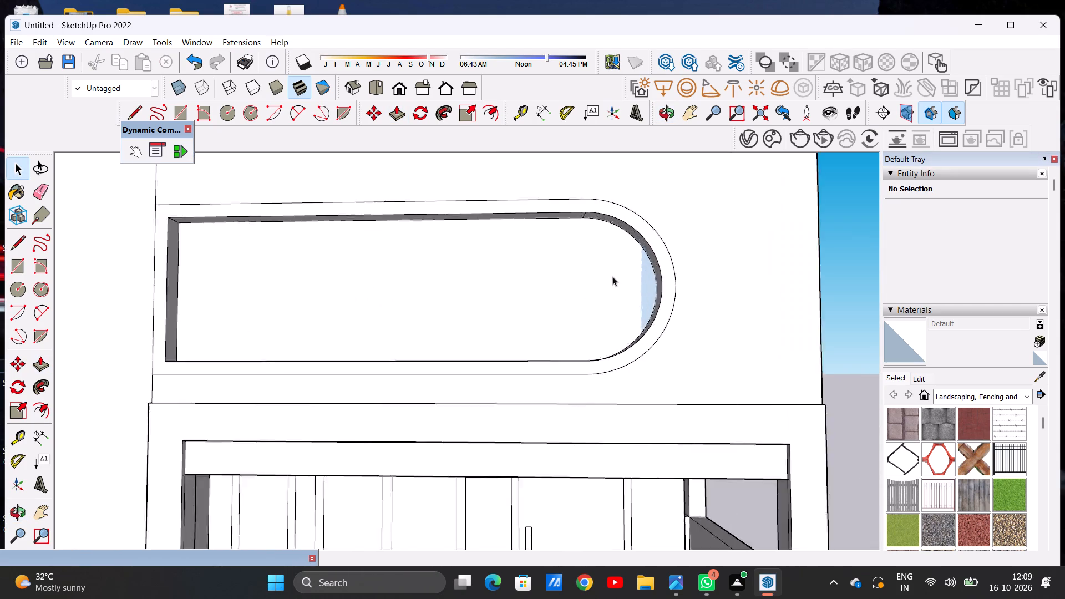
pyautogui.scroll(4, 612, 276)
pyautogui.moveTo(460, 294); pyautogui.dragTo(650, 423, button='middle')
pyautogui.scroll(2, 579, 387)
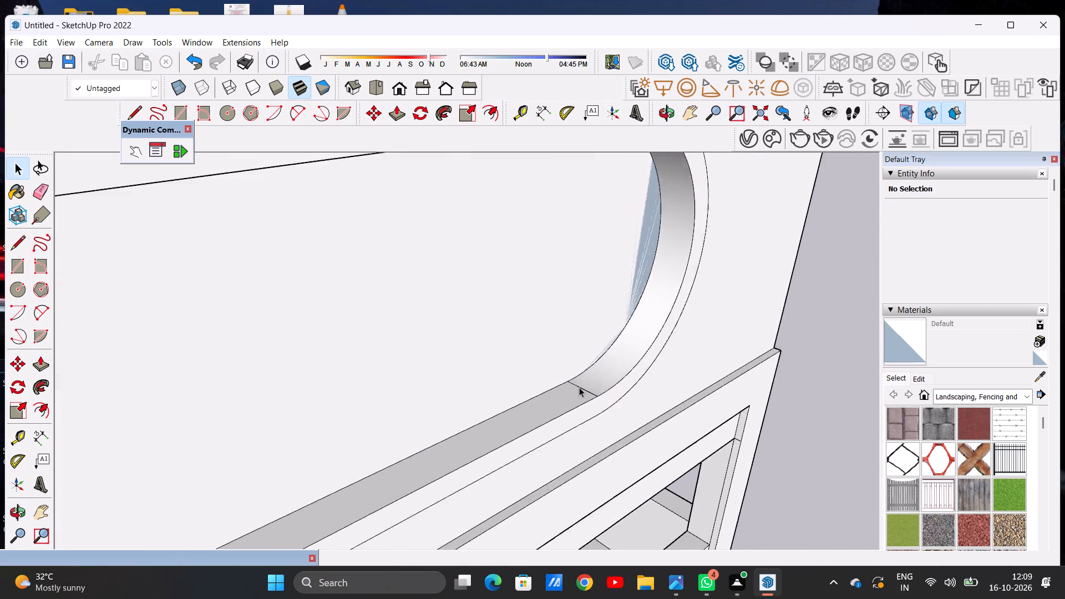
pyautogui.scroll(11, 579, 387)
pyautogui.scroll(-20, 663, 324)
pyautogui.scroll(-4, 663, 324)
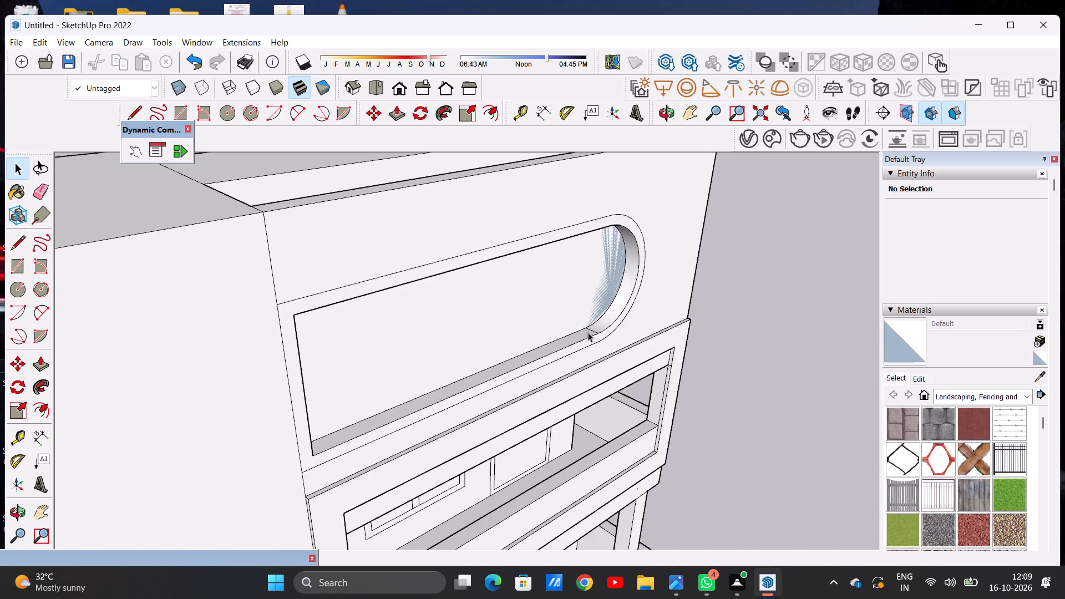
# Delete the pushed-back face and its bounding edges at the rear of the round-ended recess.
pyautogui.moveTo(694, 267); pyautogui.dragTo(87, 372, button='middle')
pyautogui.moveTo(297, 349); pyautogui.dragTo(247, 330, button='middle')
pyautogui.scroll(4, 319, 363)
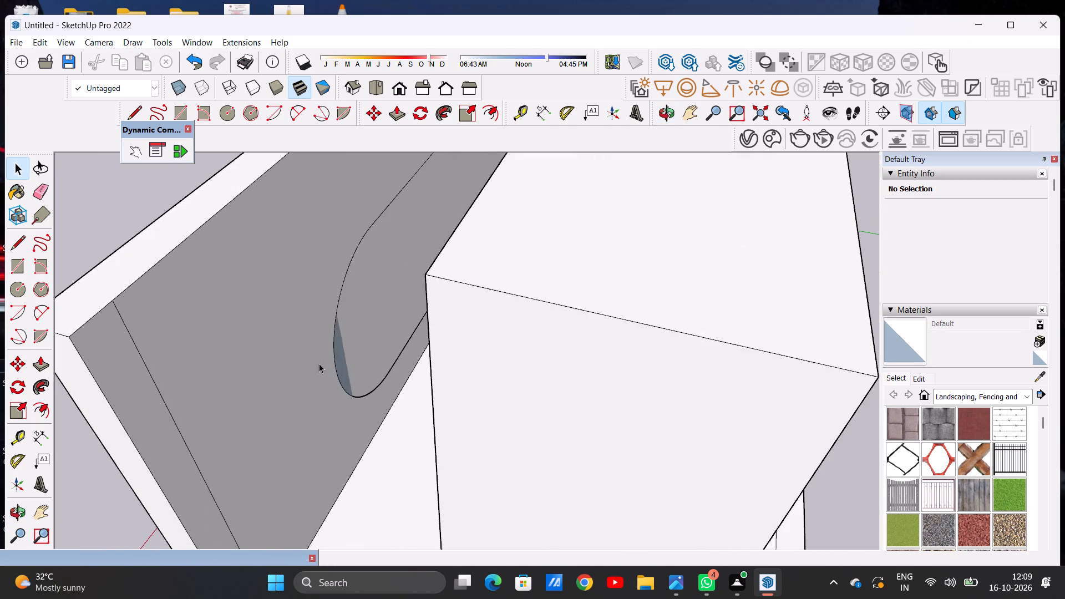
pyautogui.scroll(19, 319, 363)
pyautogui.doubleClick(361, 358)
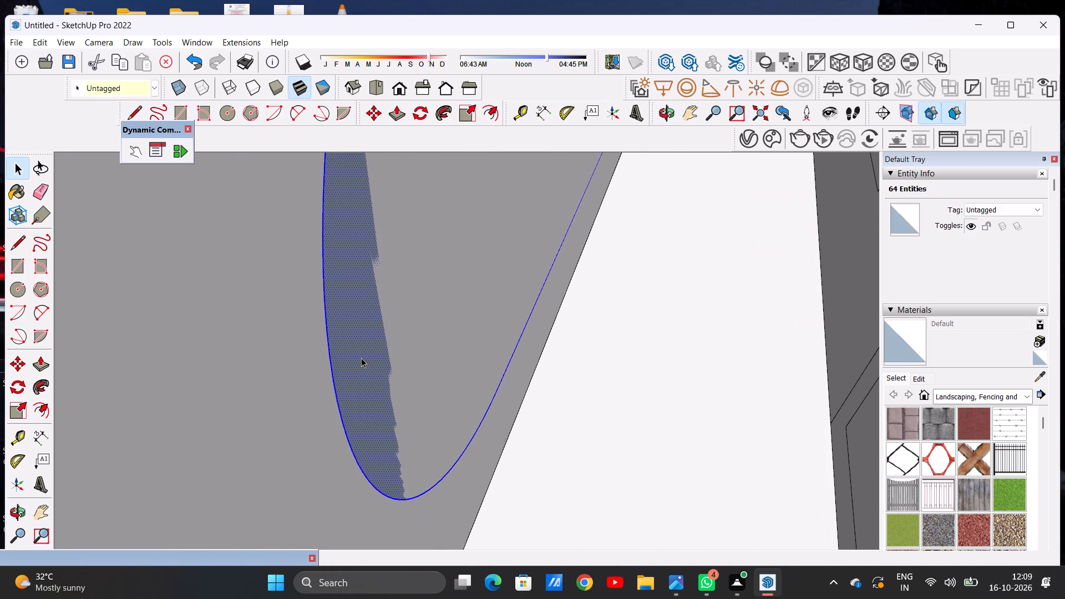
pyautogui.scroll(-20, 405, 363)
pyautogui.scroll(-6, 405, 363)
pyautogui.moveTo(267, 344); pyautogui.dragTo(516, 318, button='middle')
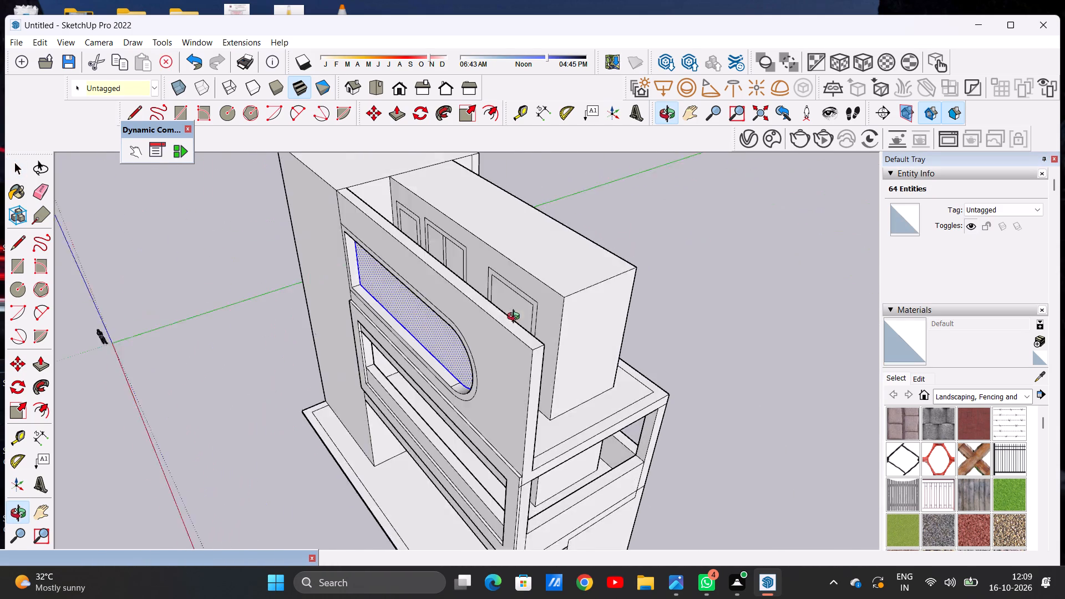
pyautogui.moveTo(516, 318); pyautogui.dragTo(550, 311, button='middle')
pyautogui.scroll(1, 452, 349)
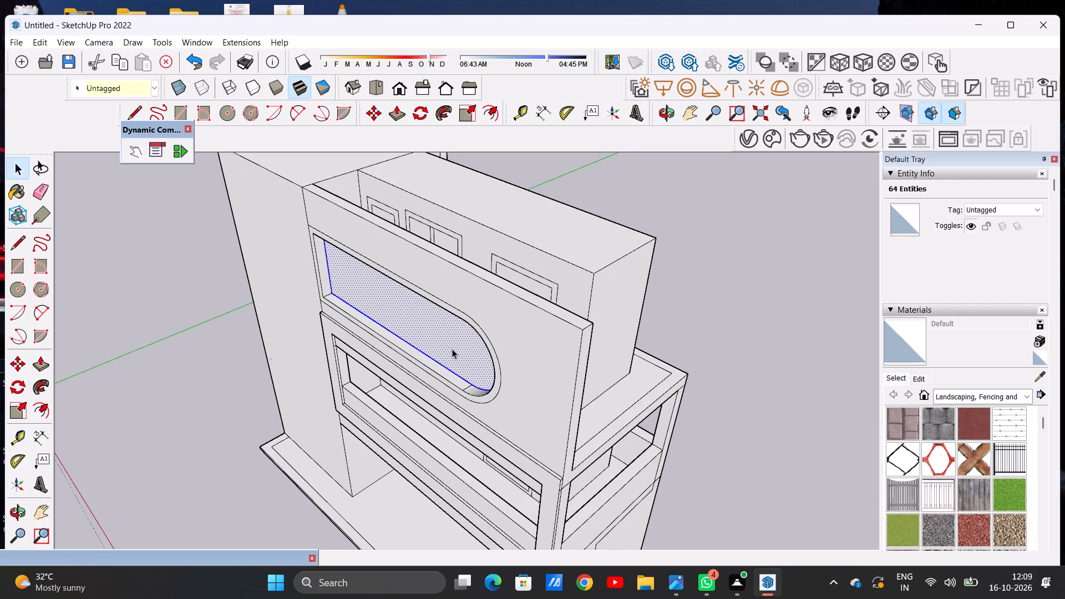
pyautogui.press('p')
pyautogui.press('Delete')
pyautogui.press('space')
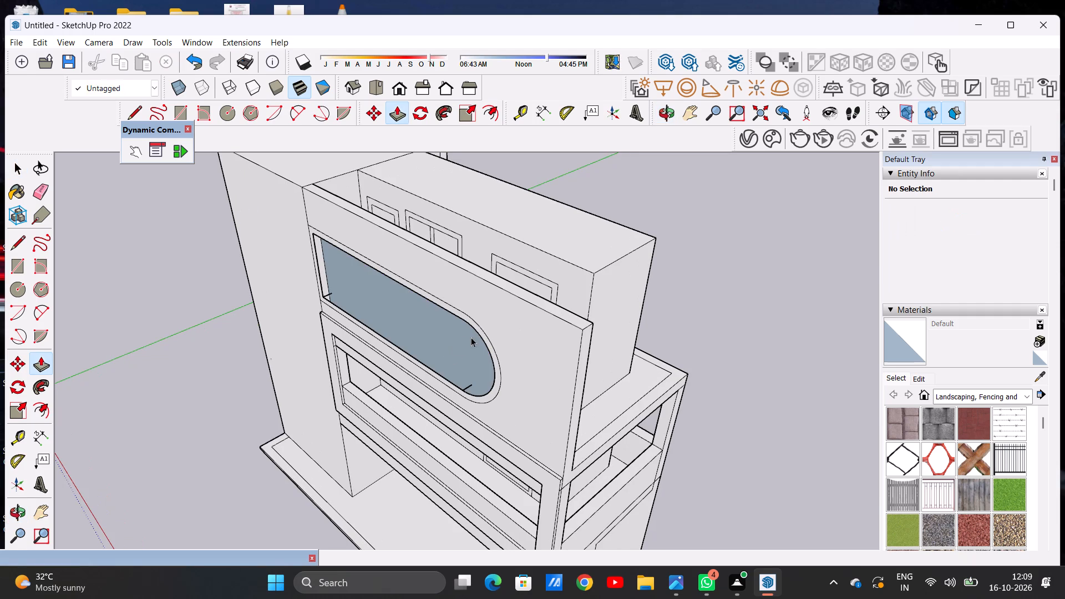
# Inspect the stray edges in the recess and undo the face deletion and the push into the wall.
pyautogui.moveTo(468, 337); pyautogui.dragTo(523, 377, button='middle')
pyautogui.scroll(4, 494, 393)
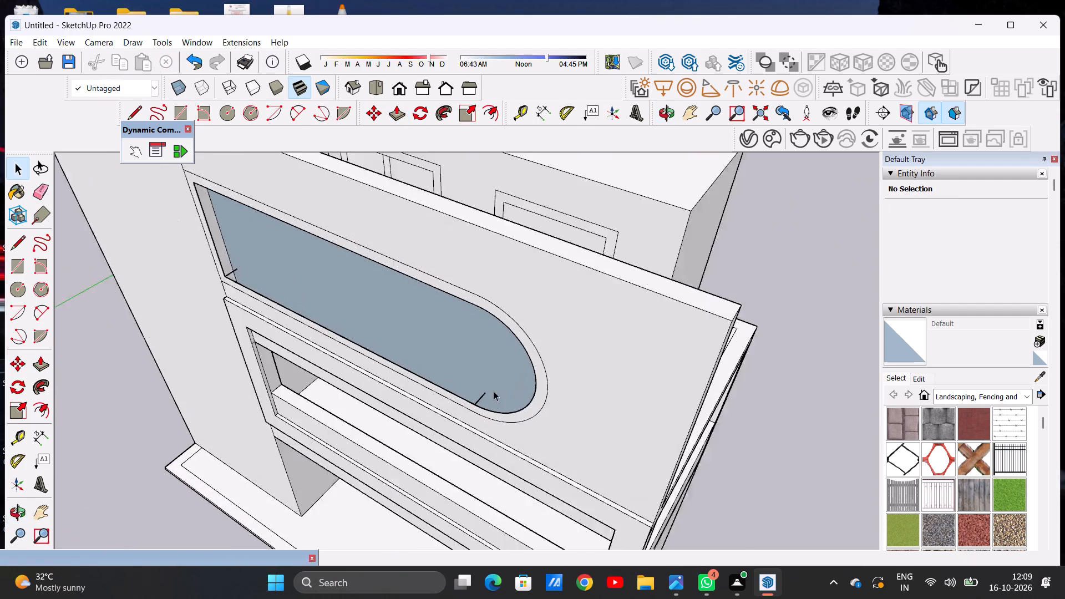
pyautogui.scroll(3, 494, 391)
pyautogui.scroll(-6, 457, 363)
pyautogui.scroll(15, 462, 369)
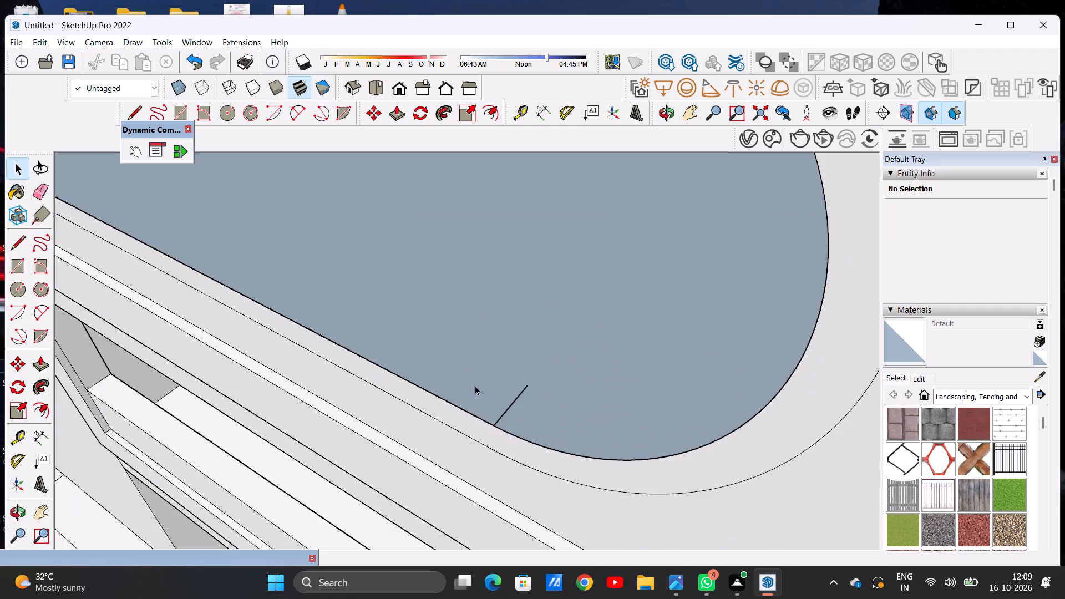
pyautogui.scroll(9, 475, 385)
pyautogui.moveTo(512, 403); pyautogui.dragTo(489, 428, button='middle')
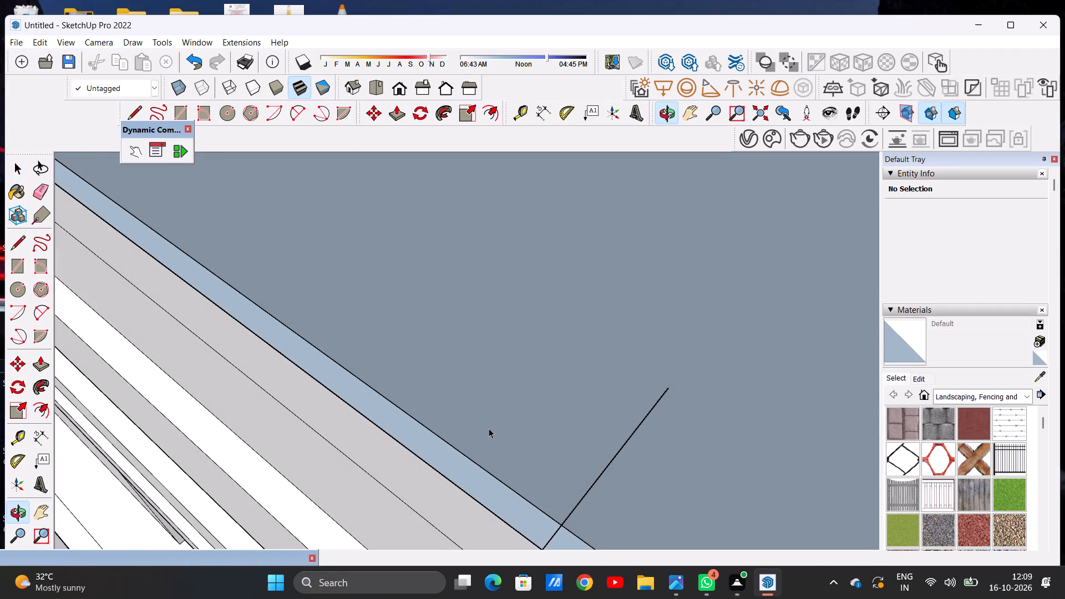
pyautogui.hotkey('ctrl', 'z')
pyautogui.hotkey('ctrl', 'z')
# Examine the flat bordered outline on the screen wall from oblique and front views of the house.
pyautogui.scroll(-12, 489, 428)
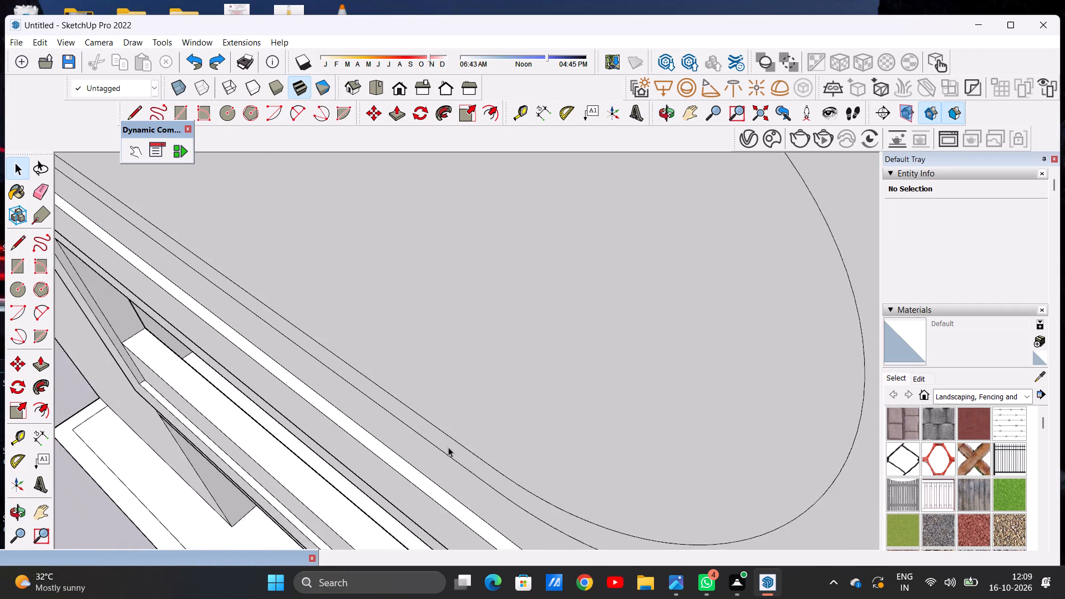
pyautogui.scroll(-20, 448, 447)
pyautogui.scroll(-3, 448, 447)
pyautogui.moveTo(566, 373); pyautogui.dragTo(508, 348, button='middle')
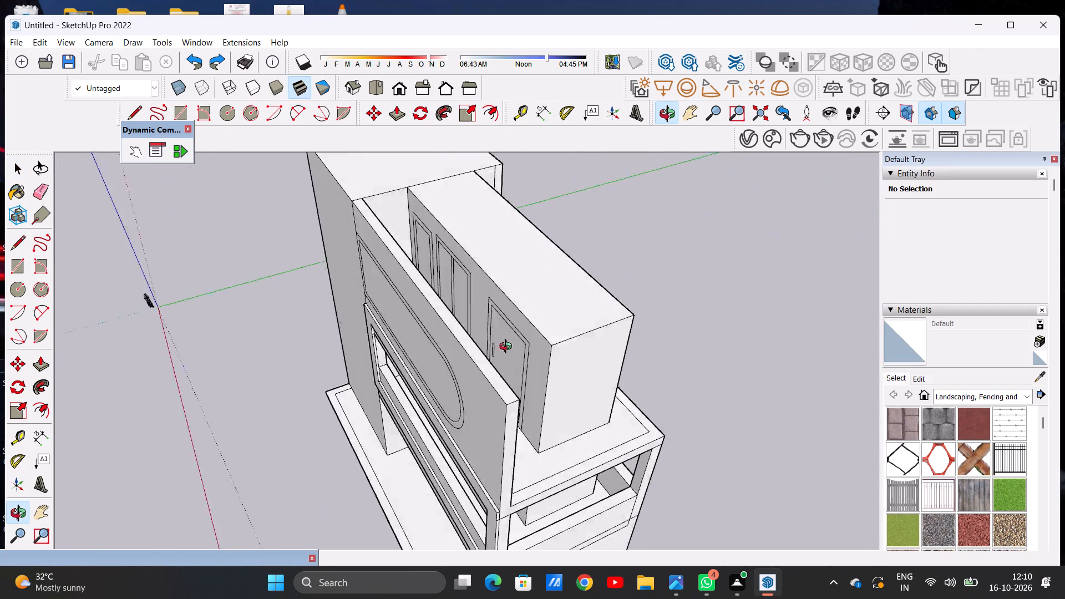
pyautogui.moveTo(508, 348); pyautogui.dragTo(575, 333, button='middle')
pyautogui.scroll(-4, 536, 356)
pyautogui.moveTo(405, 383); pyautogui.dragTo(551, 329, button='middle')
pyautogui.scroll(6, 449, 338)
pyautogui.moveTo(467, 364); pyautogui.dragTo(473, 294, button='middle')
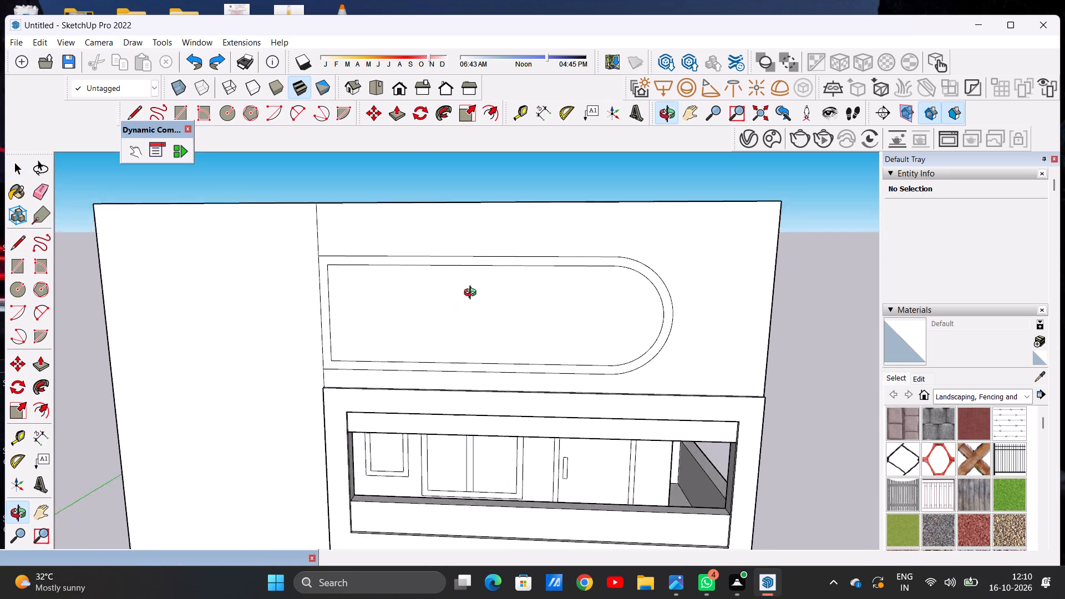
pyautogui.moveTo(473, 294); pyautogui.dragTo(475, 288, button='middle')
pyautogui.scroll(-10, 455, 314)
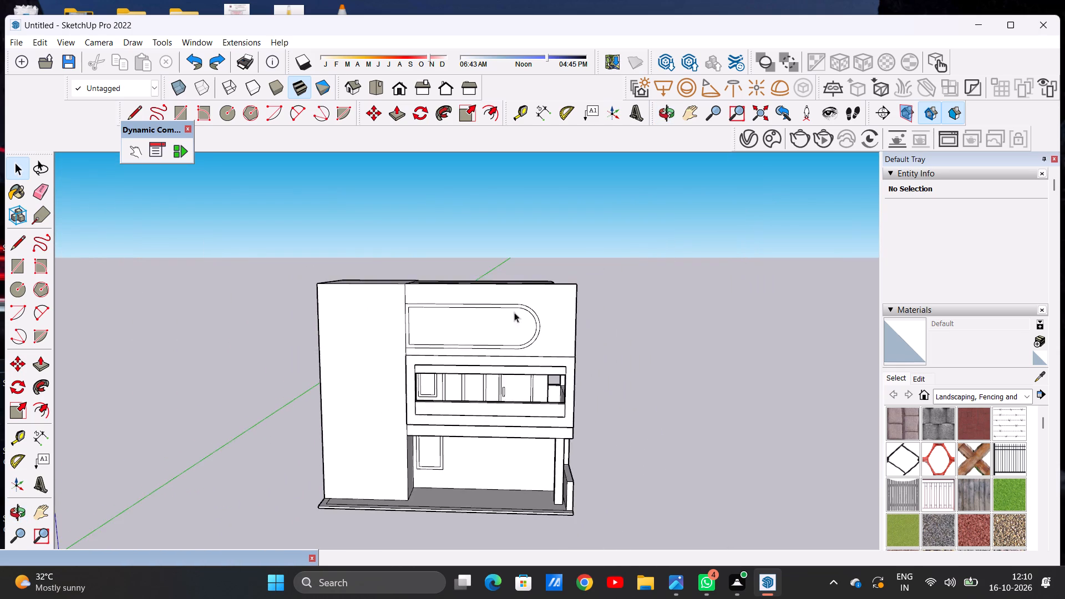
# Push the inner round-ended face a shallow distance into the screen wall, keeping it within the wall's thickness.
pyautogui.moveTo(542, 295); pyautogui.dragTo(450, 402, button='middle')
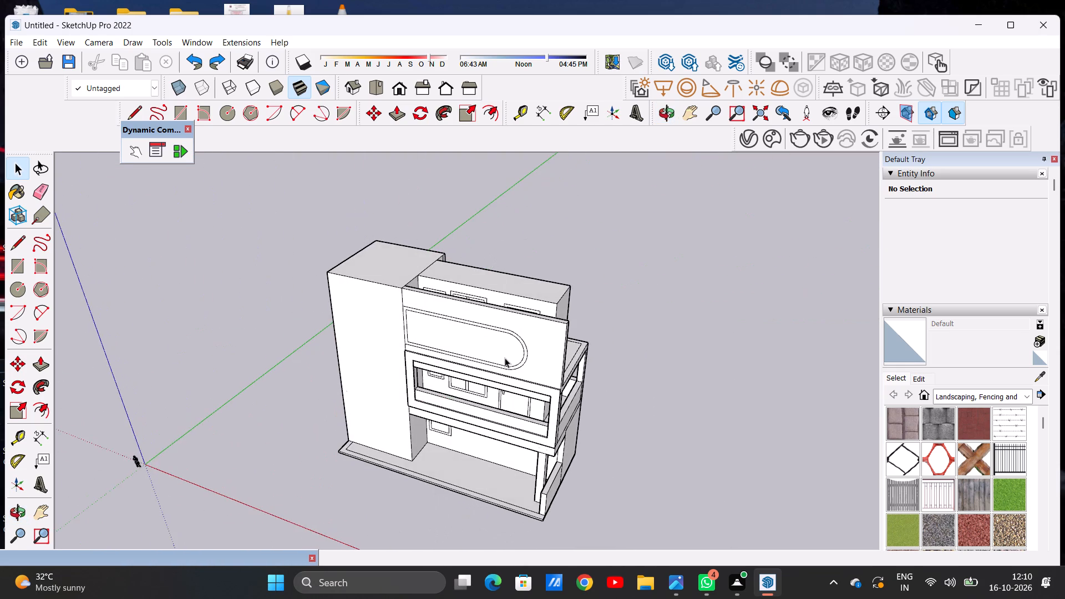
pyautogui.scroll(7, 505, 354)
pyautogui.press('p')
pyautogui.scroll(5, 510, 331)
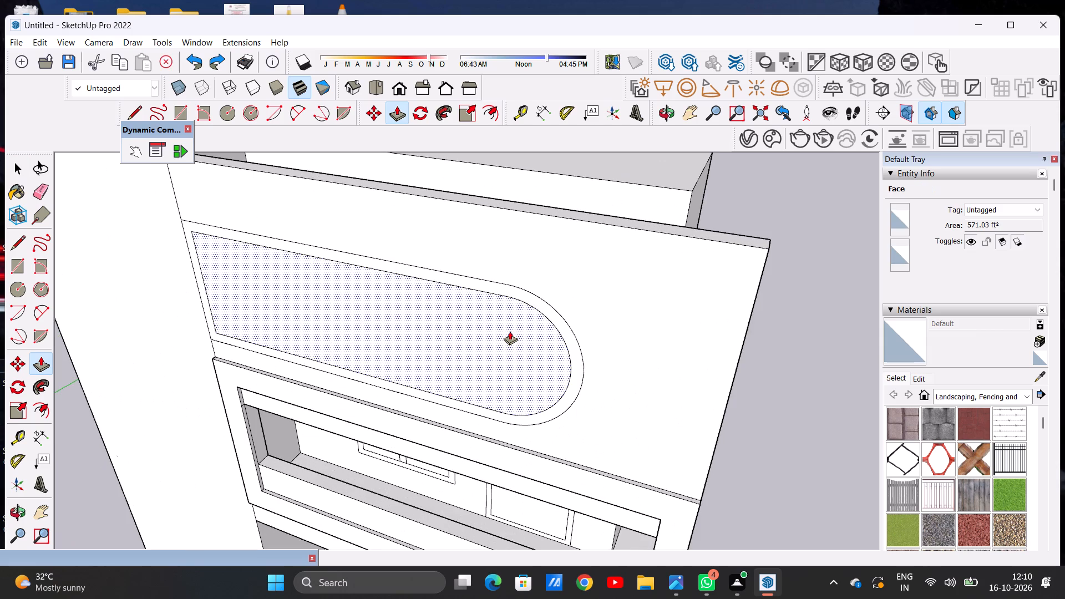
pyautogui.click(510, 331)
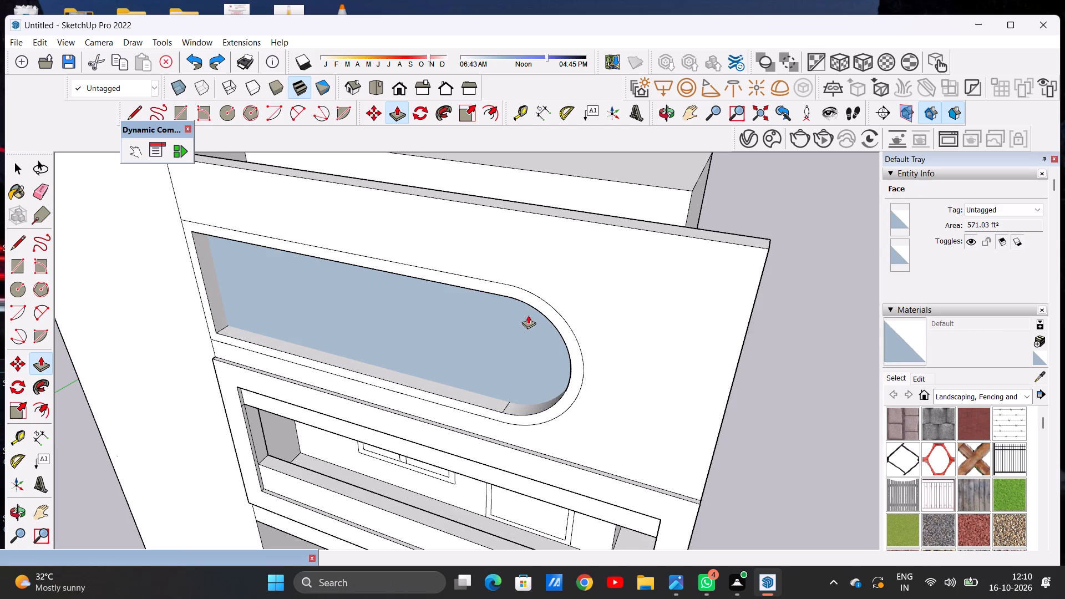
pyautogui.click(519, 326)
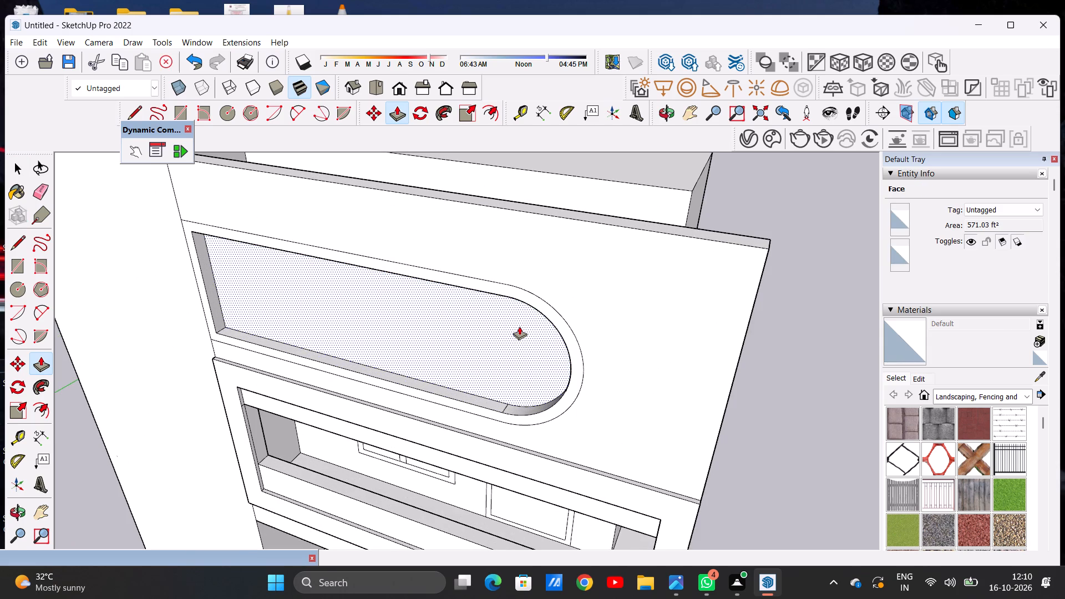
pyautogui.press('space')
# Delete the recessed face and the face behind it to open the round-ended shape through the screen wall.
pyautogui.scroll(-6, 450, 390)
pyautogui.moveTo(366, 382); pyautogui.dragTo(448, 287, button='middle')
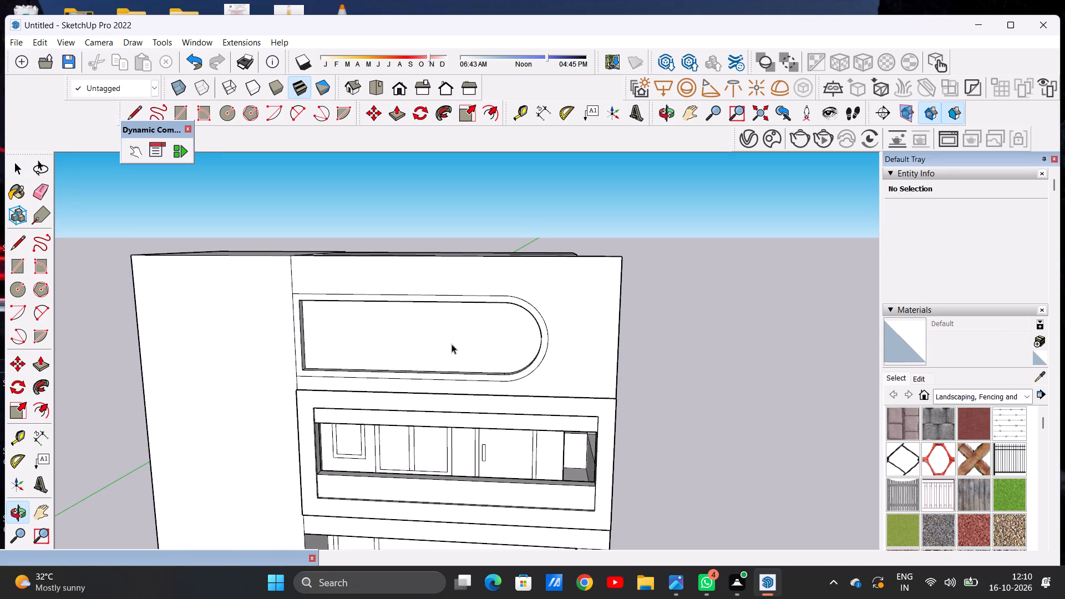
pyautogui.click(452, 344)
pyautogui.press('Delete')
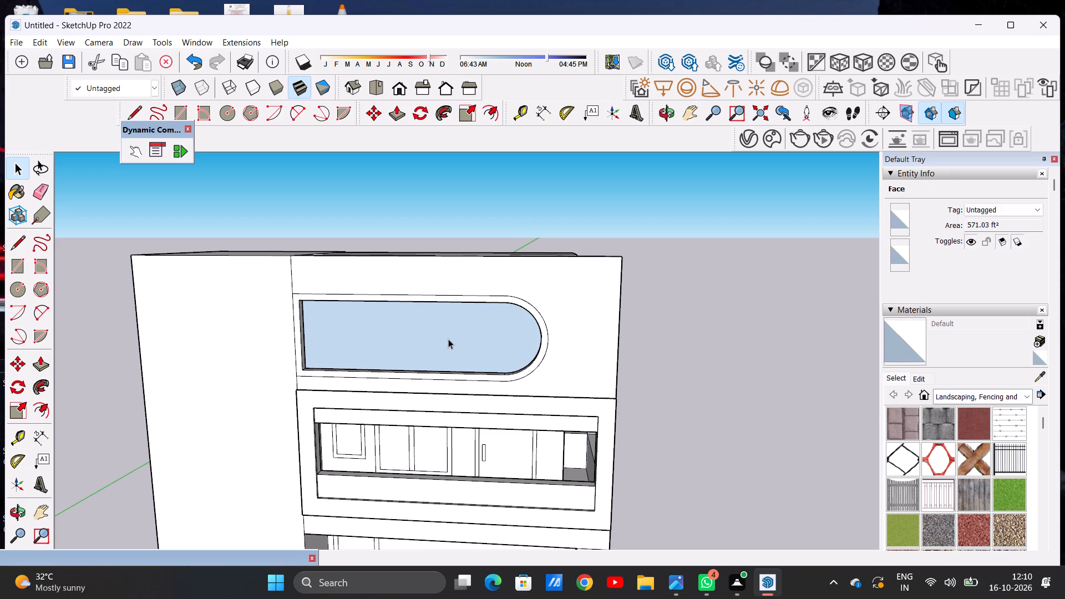
pyautogui.click(448, 339)
pyautogui.press('Delete')
# Examine the screen wall's back side around the round-ended opening and along its lower edge at the terrace floor.
pyautogui.moveTo(465, 339); pyautogui.dragTo(425, 365, button='middle')
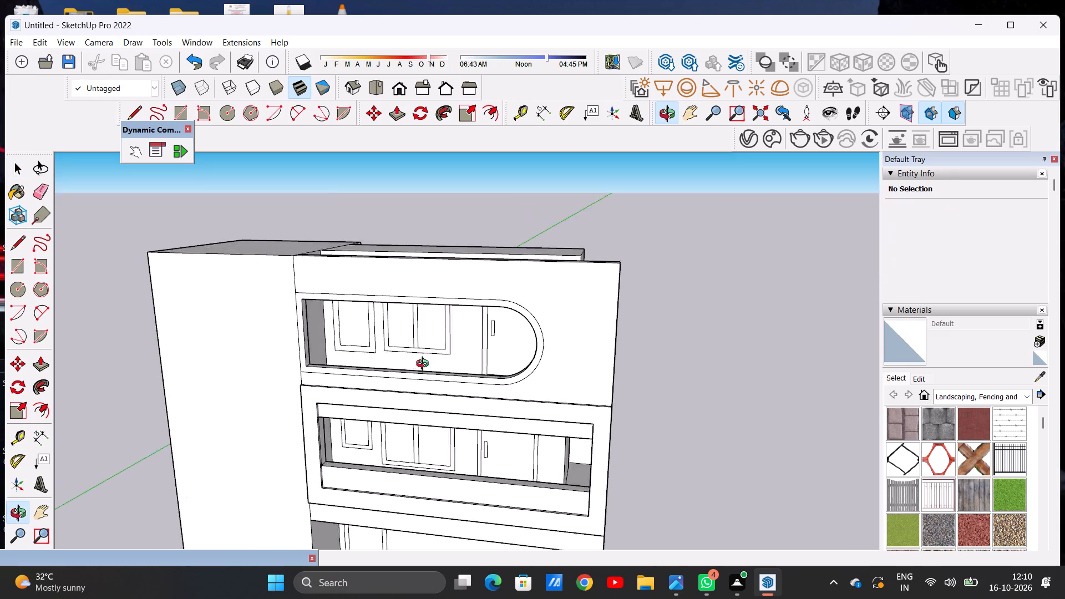
pyautogui.moveTo(425, 365); pyautogui.dragTo(0, 433, button='middle')
pyautogui.scroll(6, 334, 404)
pyautogui.scroll(1, 506, 394)
pyautogui.moveTo(399, 400); pyautogui.dragTo(391, 403, button='middle')
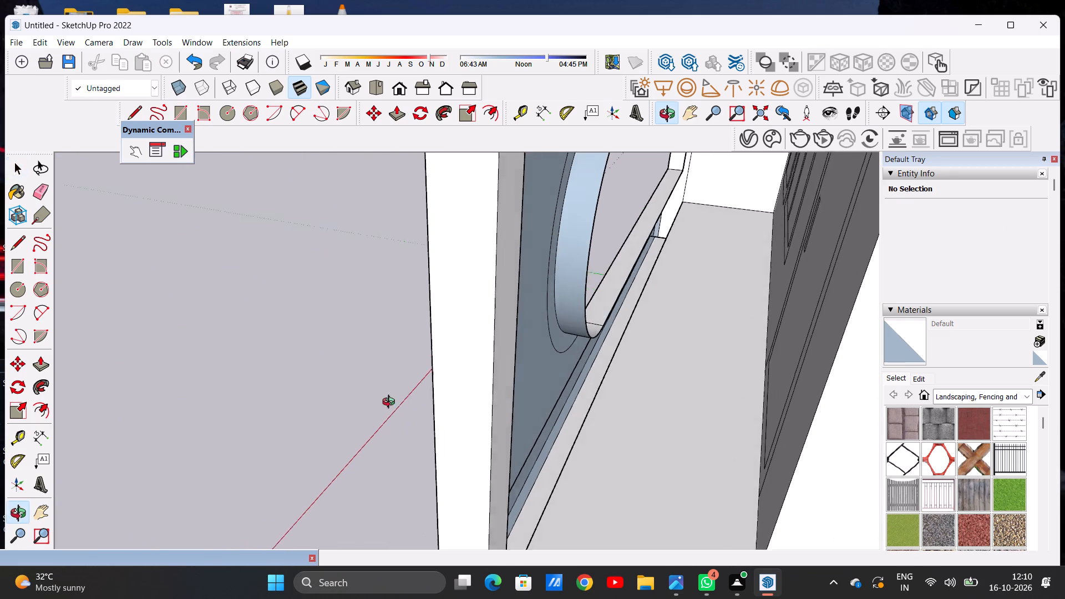
pyautogui.moveTo(391, 403); pyautogui.dragTo(309, 419, button='middle')
pyautogui.scroll(-13, 625, 338)
pyautogui.scroll(4, 596, 342)
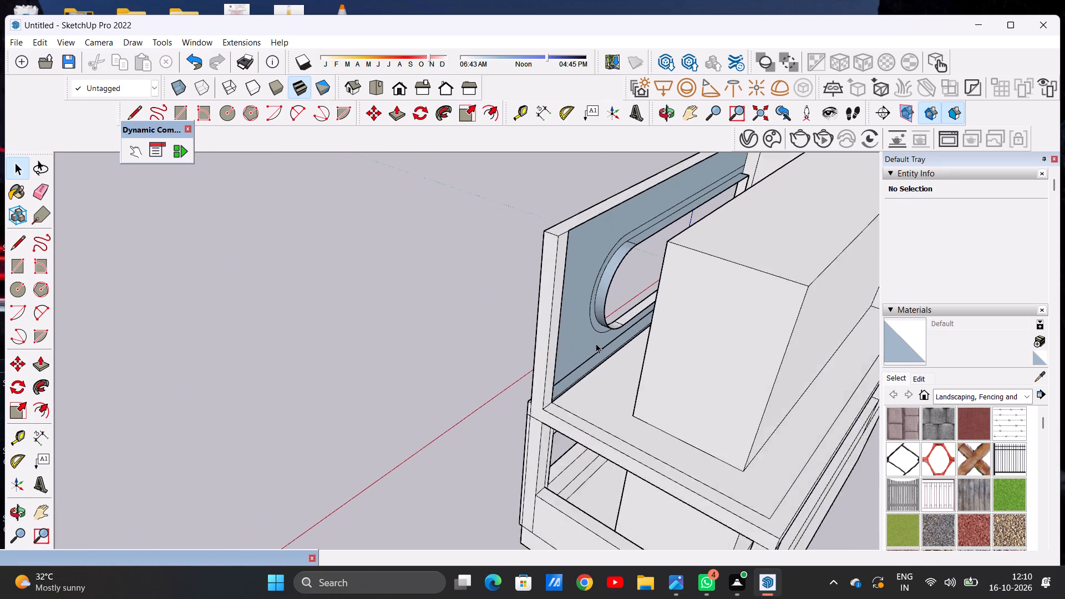
pyautogui.scroll(4, 596, 343)
pyautogui.scroll(1, 584, 404)
pyautogui.moveTo(583, 404); pyautogui.dragTo(525, 509, button='middle')
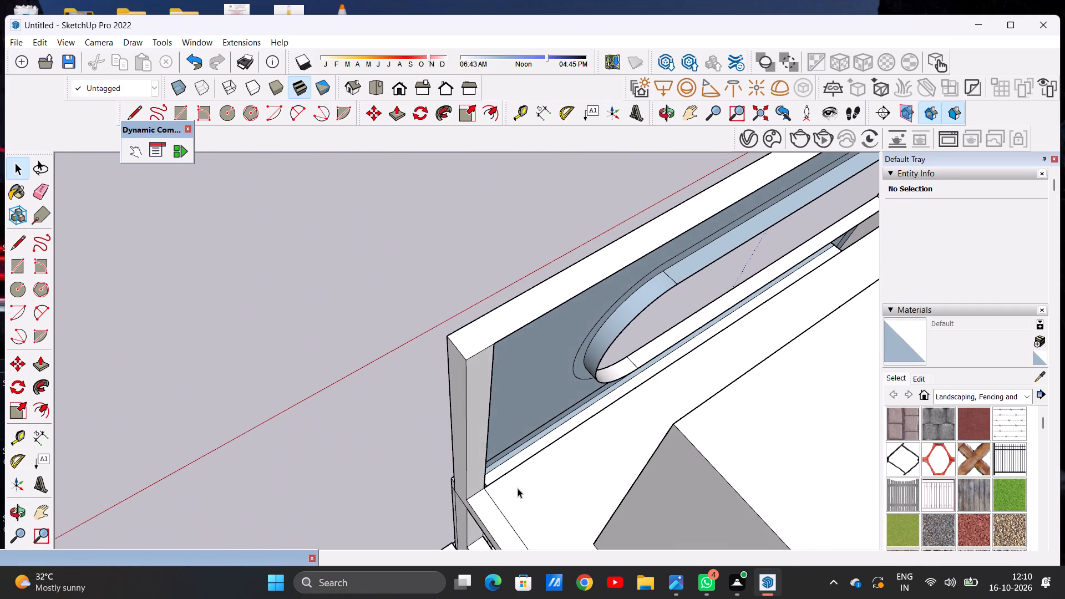
pyautogui.scroll(1, 514, 478)
pyautogui.scroll(-1, 514, 478)
pyautogui.scroll(5, 515, 477)
pyautogui.scroll(-2, 505, 420)
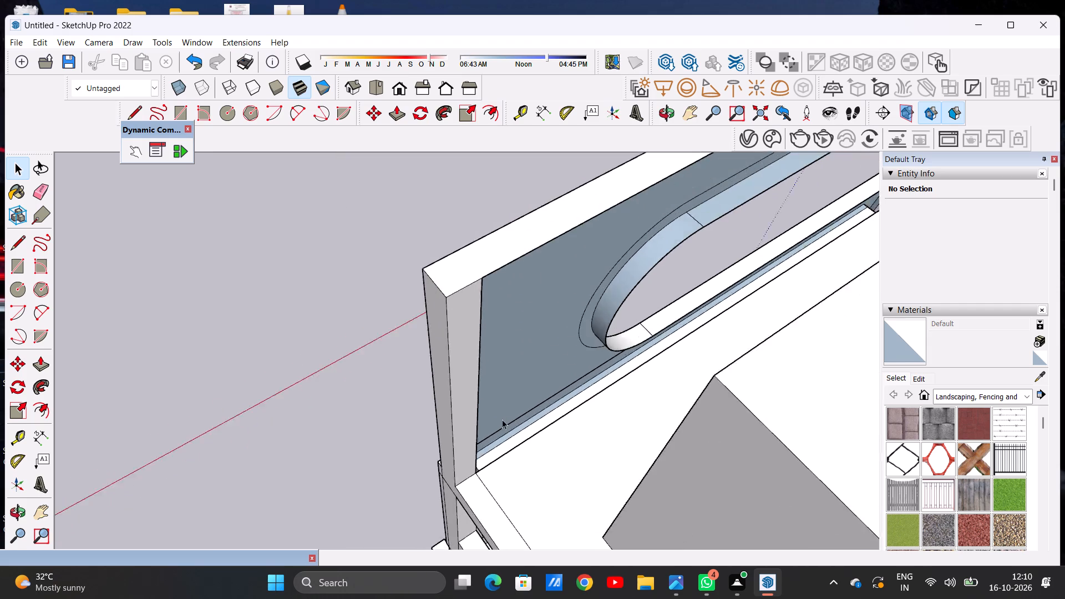
# Undo the face deletions, the recess push and the inner border offset of the round-ended shape on the screen wall.
pyautogui.scroll(-7, 502, 419)
pyautogui.scroll(12, 528, 433)
pyautogui.scroll(-1, 417, 439)
pyautogui.scroll(10, 417, 439)
pyautogui.moveTo(481, 458); pyautogui.dragTo(479, 460, button='middle')
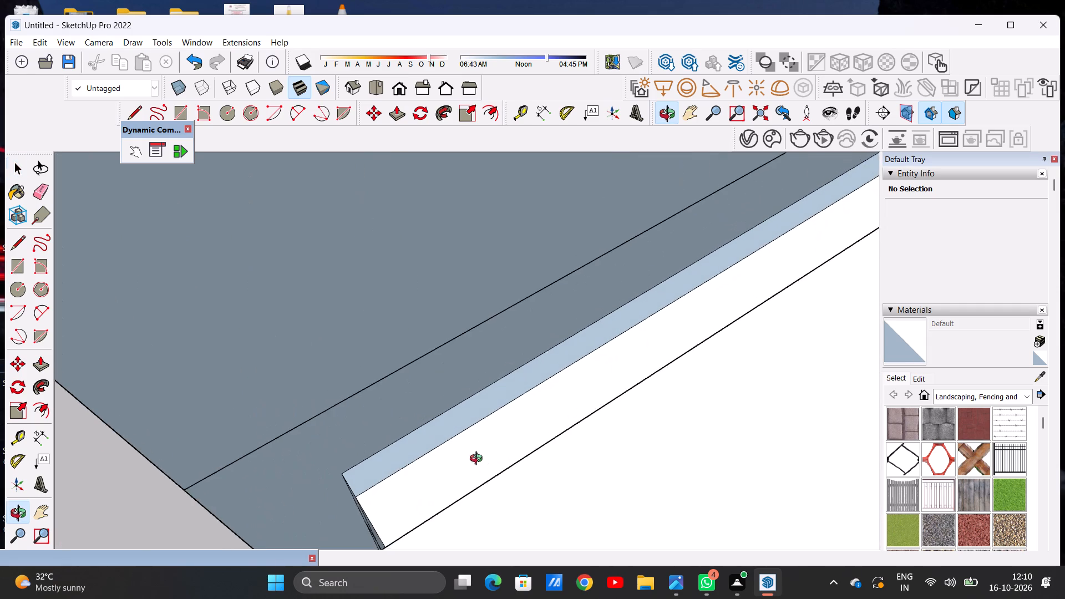
pyautogui.moveTo(479, 460); pyautogui.dragTo(453, 464, button='middle')
pyautogui.hotkey('ctrl', 'z')
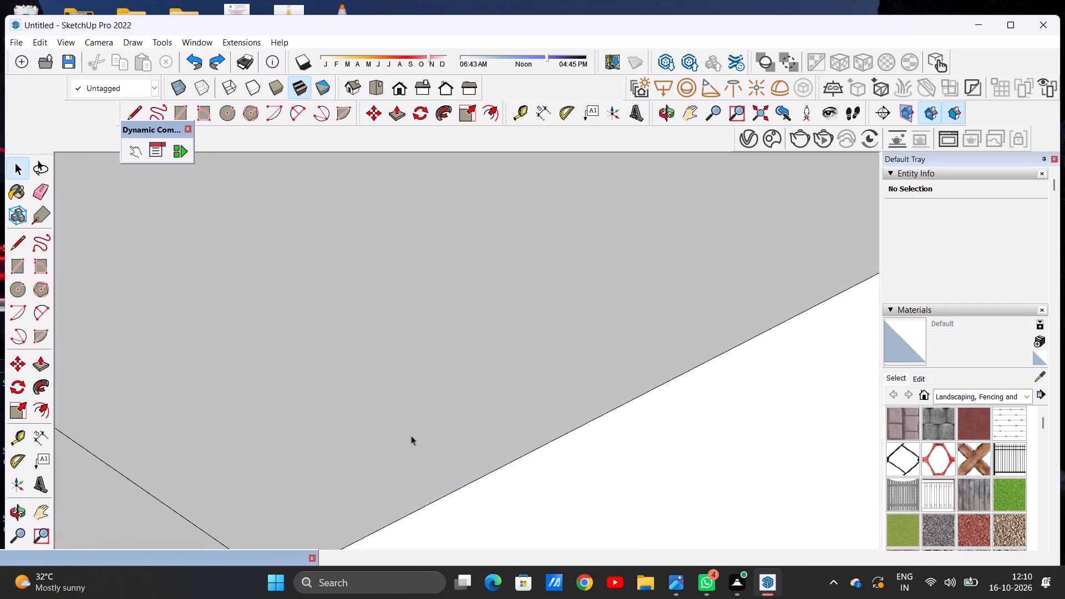
pyautogui.scroll(-18, 417, 436)
pyautogui.scroll(1, 436, 453)
pyautogui.scroll(-14, 440, 440)
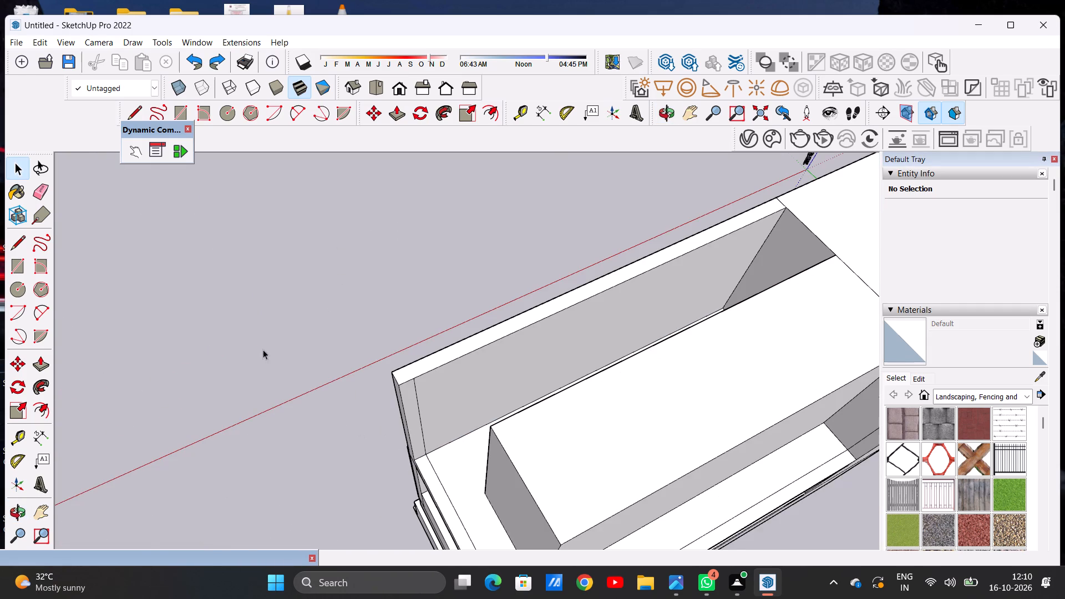
pyautogui.moveTo(263, 351); pyautogui.dragTo(464, 353, button='middle')
pyautogui.moveTo(255, 361); pyautogui.dragTo(539, 334, button='middle')
pyautogui.scroll(-7, 544, 337)
pyautogui.moveTo(380, 385); pyautogui.dragTo(450, 328, button='middle')
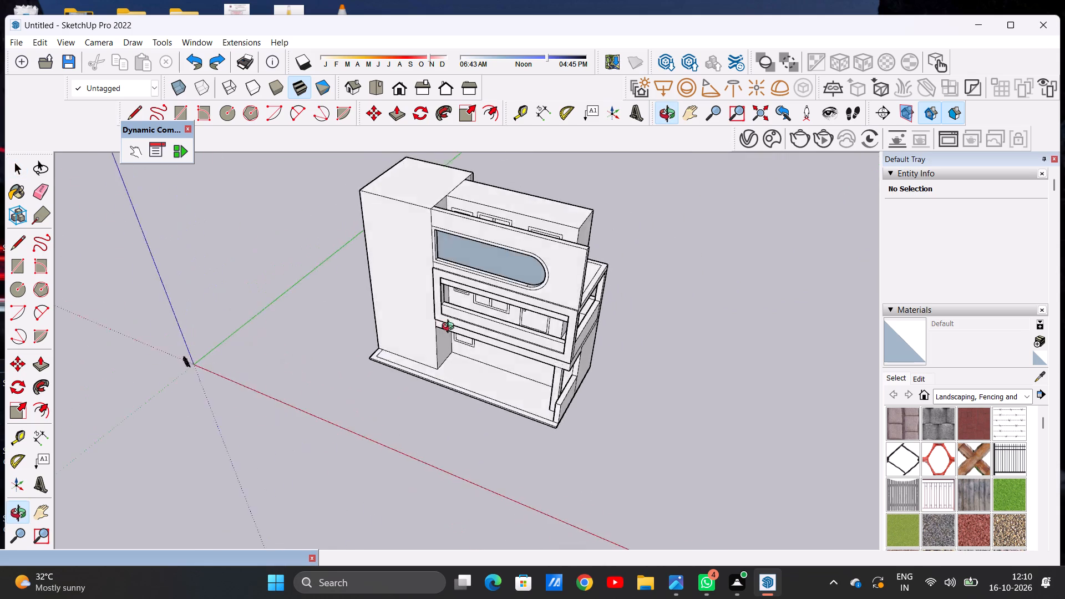
pyautogui.moveTo(450, 328); pyautogui.dragTo(493, 260, button='middle')
pyautogui.scroll(6, 502, 259)
pyautogui.hotkey('ctrl', 'z')
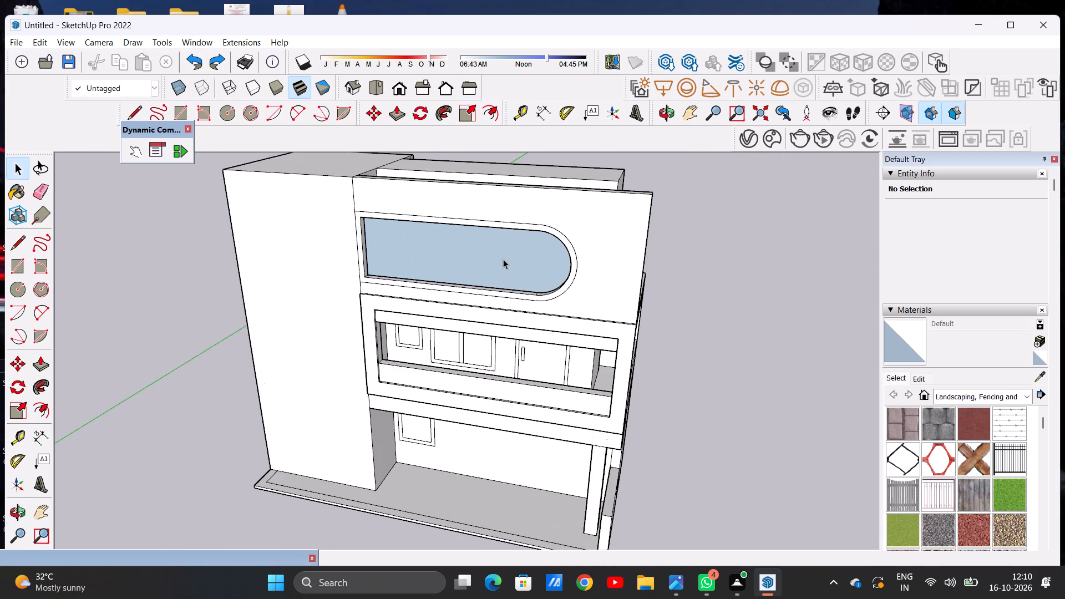
pyautogui.hotkey('ctrl', 'z')
pyautogui.hotkey('ctrl', 'z')
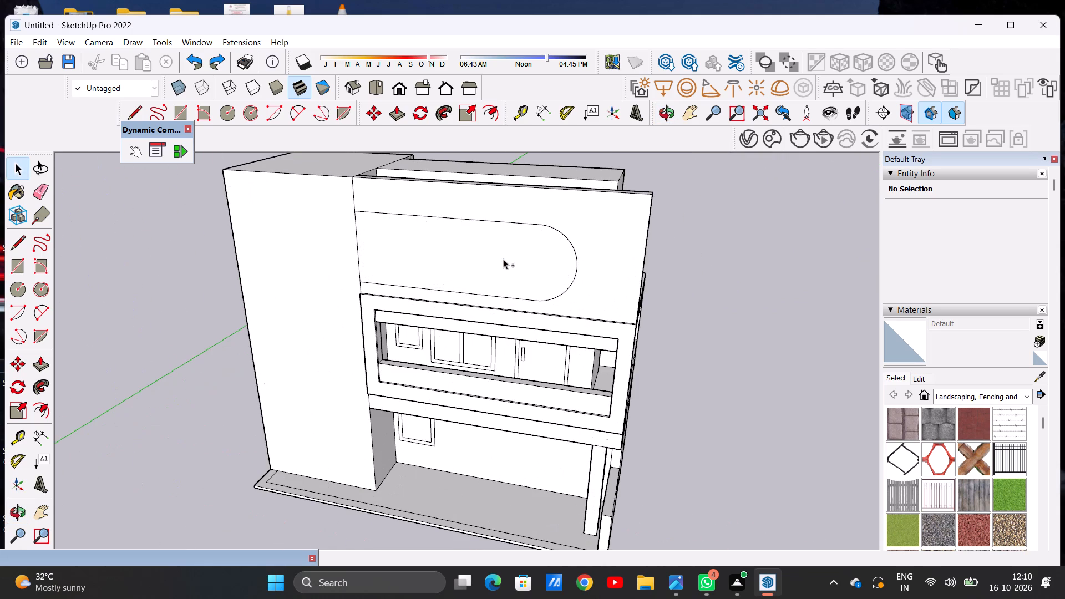
# Examine the round-ended outline and the screen wall's thickness from oblique, end and front views of the house.
pyautogui.scroll(-7, 521, 265)
pyautogui.moveTo(524, 260); pyautogui.dragTo(400, 292, button='middle')
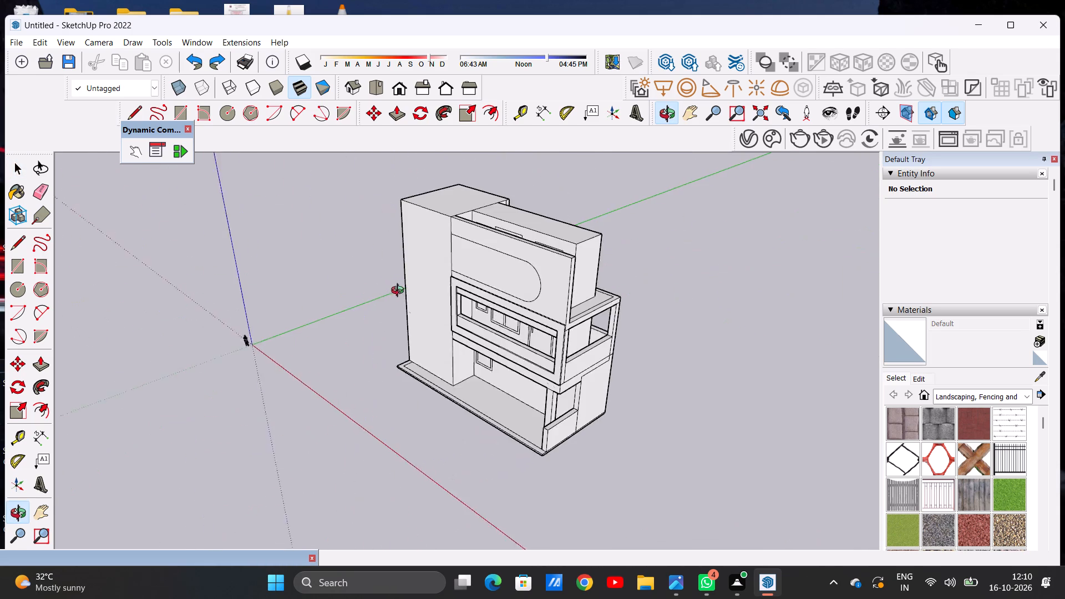
pyautogui.moveTo(400, 292); pyautogui.dragTo(417, 282, button='middle')
pyautogui.scroll(-8, 458, 452)
pyautogui.scroll(14, 494, 397)
pyautogui.scroll(-12, 551, 423)
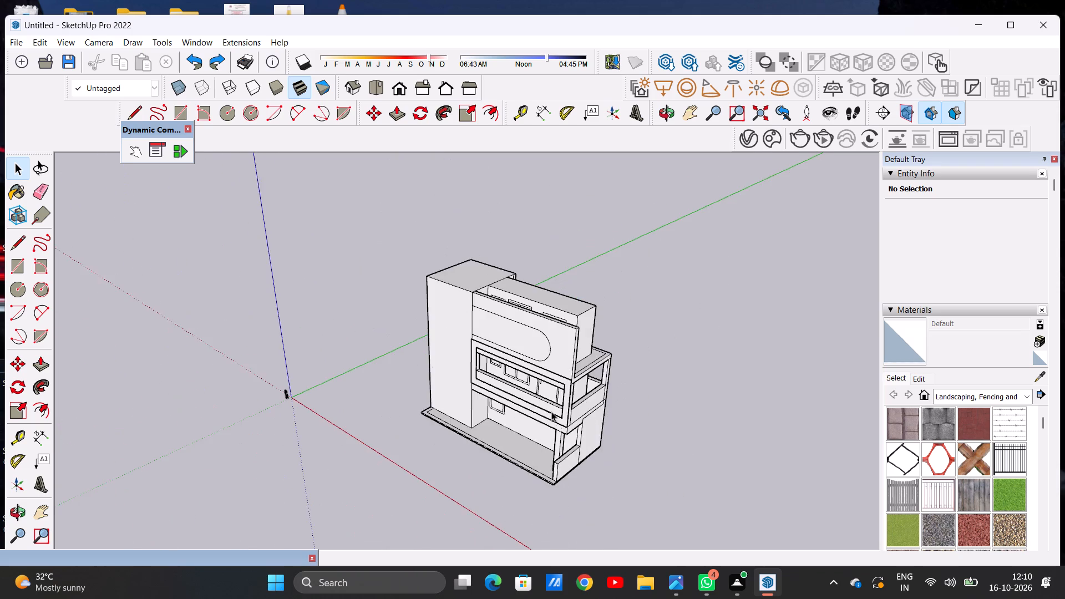
pyautogui.scroll(2, 599, 334)
pyautogui.scroll(-1, 600, 334)
pyautogui.scroll(4, 600, 334)
pyautogui.moveTo(602, 342); pyautogui.dragTo(367, 408, button='middle')
pyautogui.scroll(1, 597, 342)
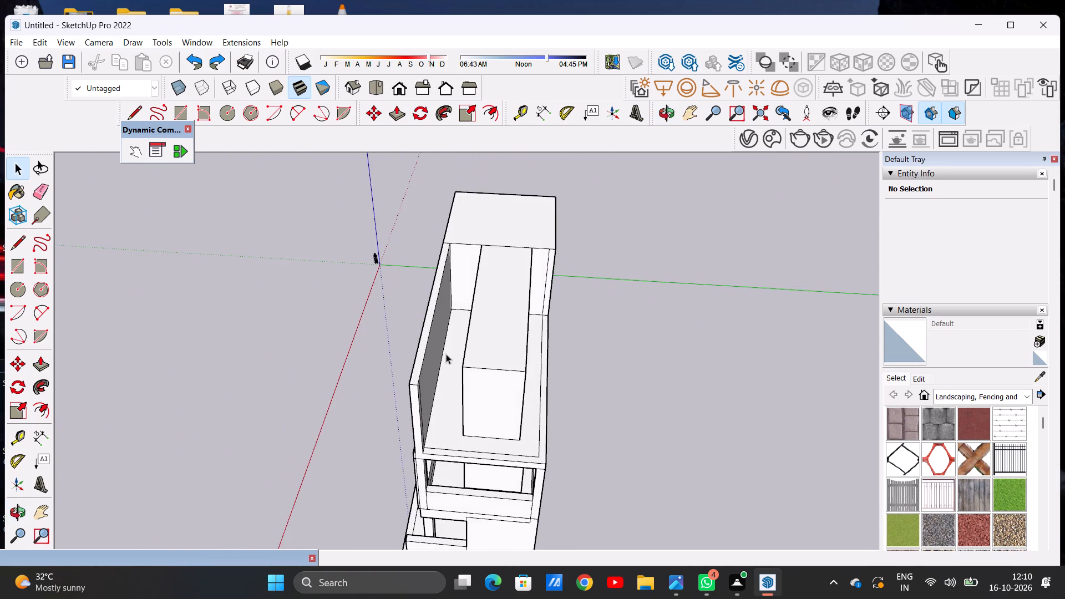
pyautogui.scroll(13, 450, 349)
pyautogui.scroll(-6, 434, 393)
pyautogui.moveTo(311, 456); pyautogui.dragTo(701, 405, button='middle')
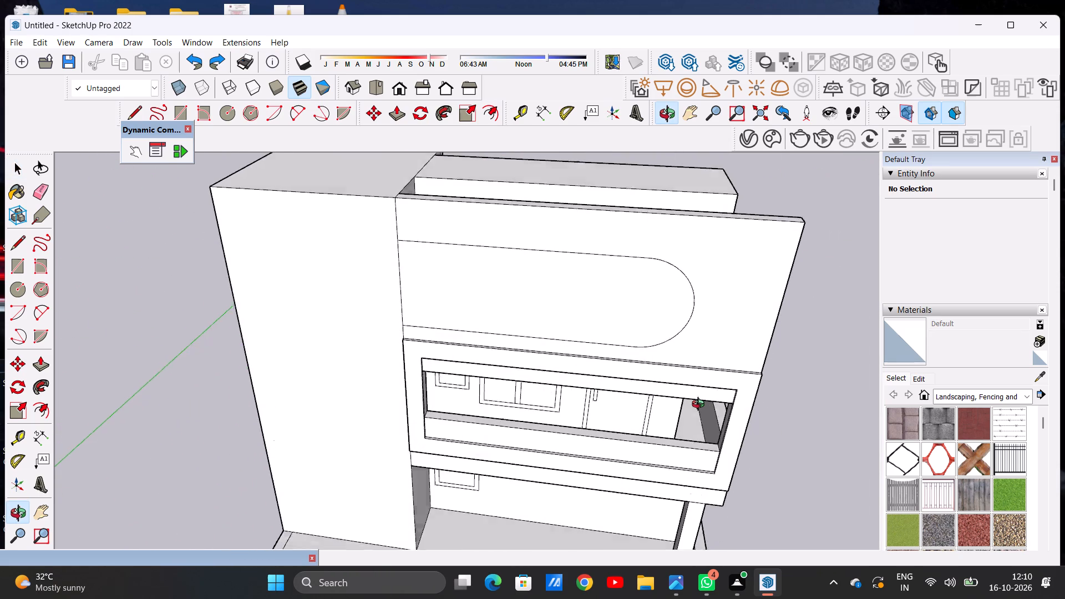
pyautogui.moveTo(701, 405); pyautogui.dragTo(712, 387, button='middle')
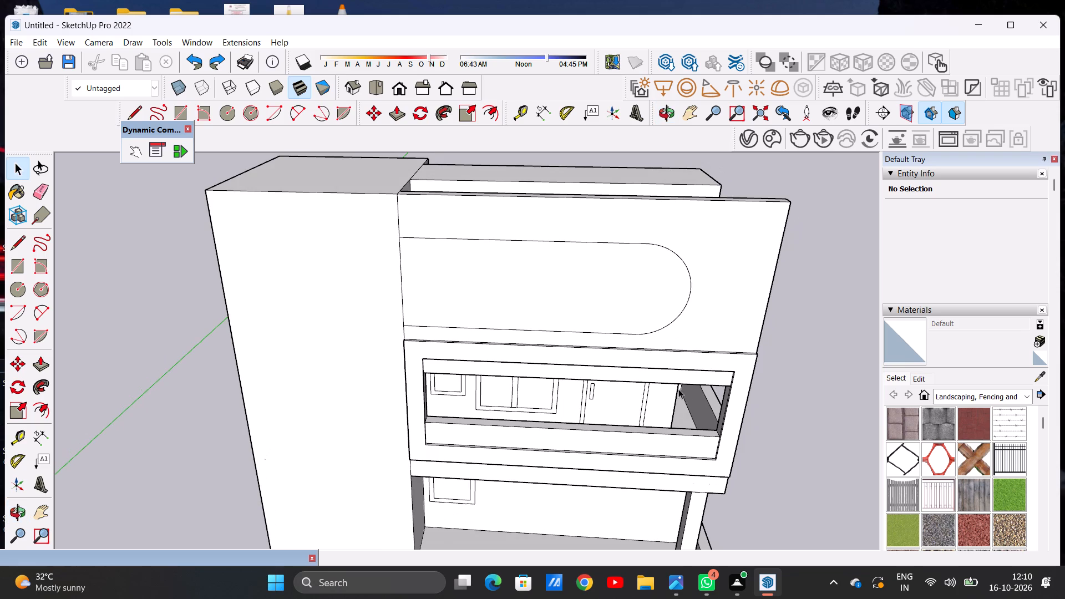
pyautogui.scroll(-7, 678, 389)
pyautogui.scroll(5, 715, 337)
pyautogui.moveTo(719, 351); pyautogui.dragTo(476, 353, button='middle')
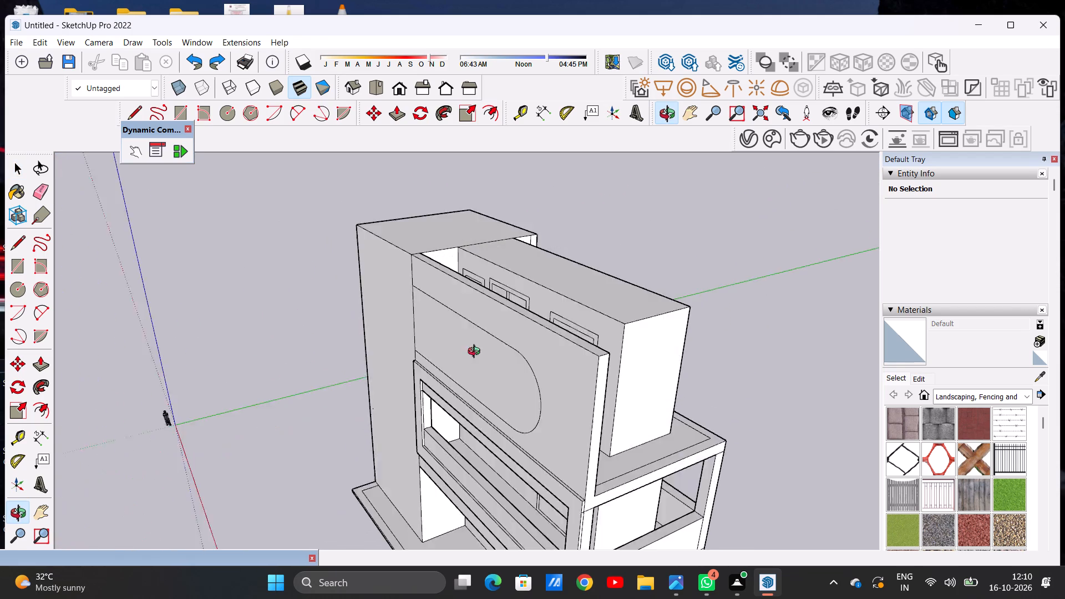
pyautogui.moveTo(476, 353); pyautogui.dragTo(500, 389, button='middle')
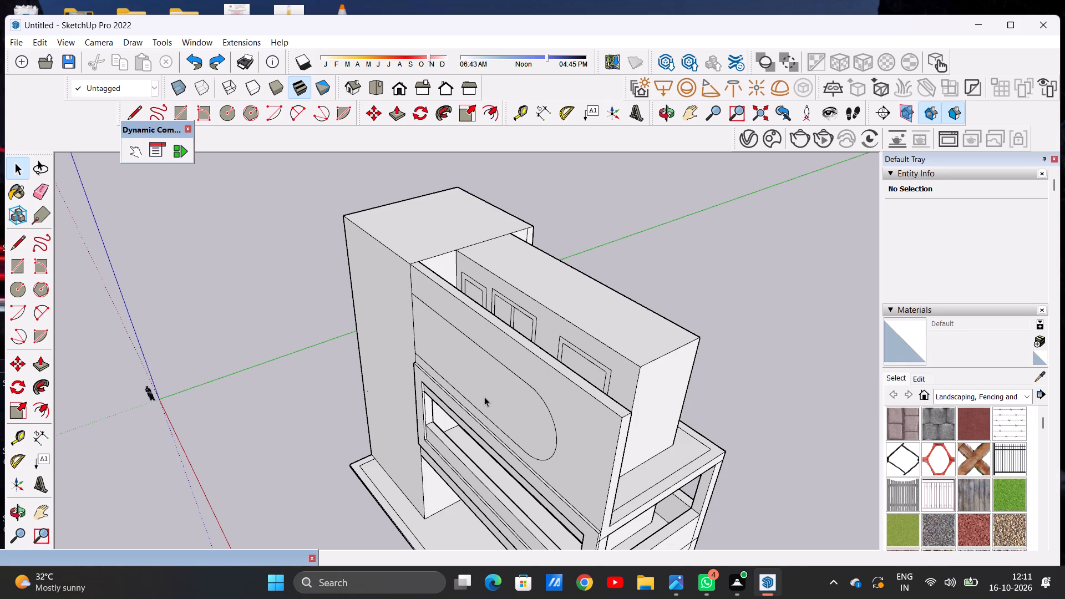
pyautogui.scroll(-6, 461, 368)
pyautogui.moveTo(449, 363); pyautogui.dragTo(616, 317, button='middle')
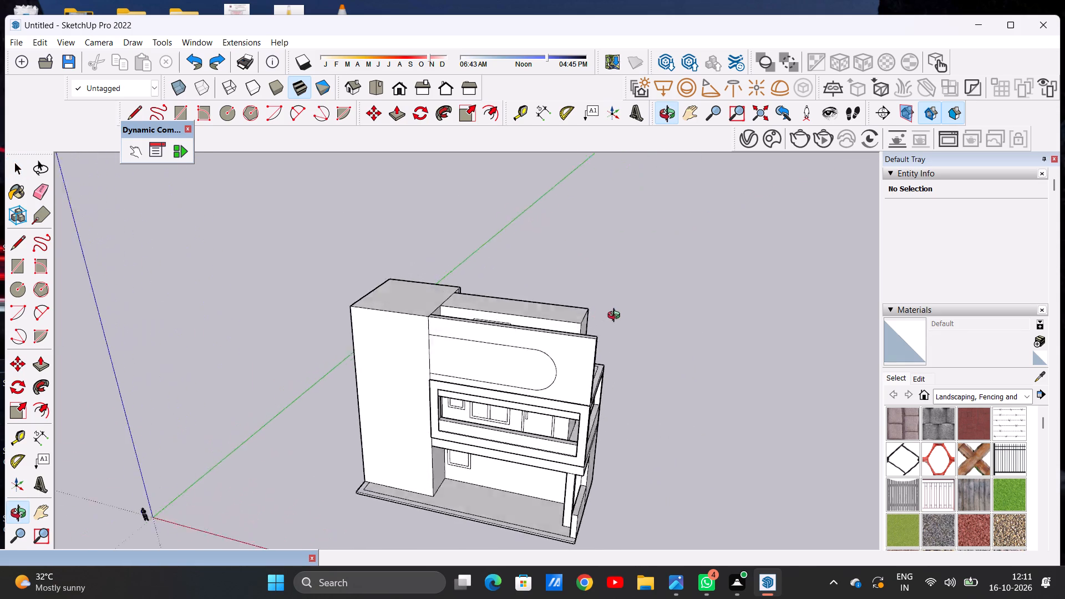
pyautogui.moveTo(616, 317); pyautogui.dragTo(647, 301, button='middle')
pyautogui.scroll(6, 440, 357)
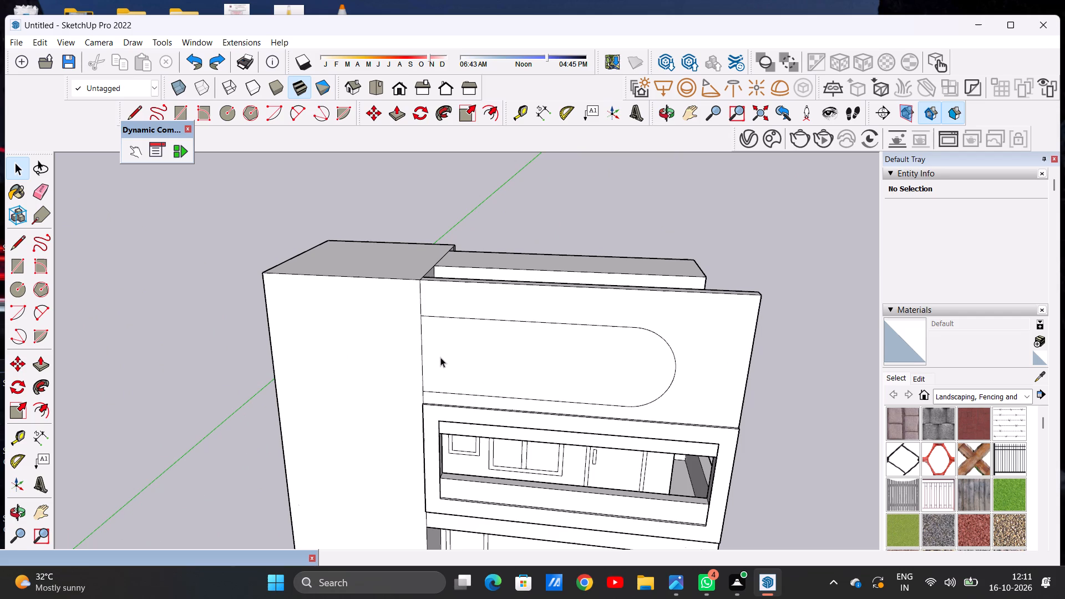
# Close the outline's straight end with a vertical line slightly away from the tower and erase the two leftover line stubs.
pyautogui.press('l')
pyautogui.scroll(6, 440, 357)
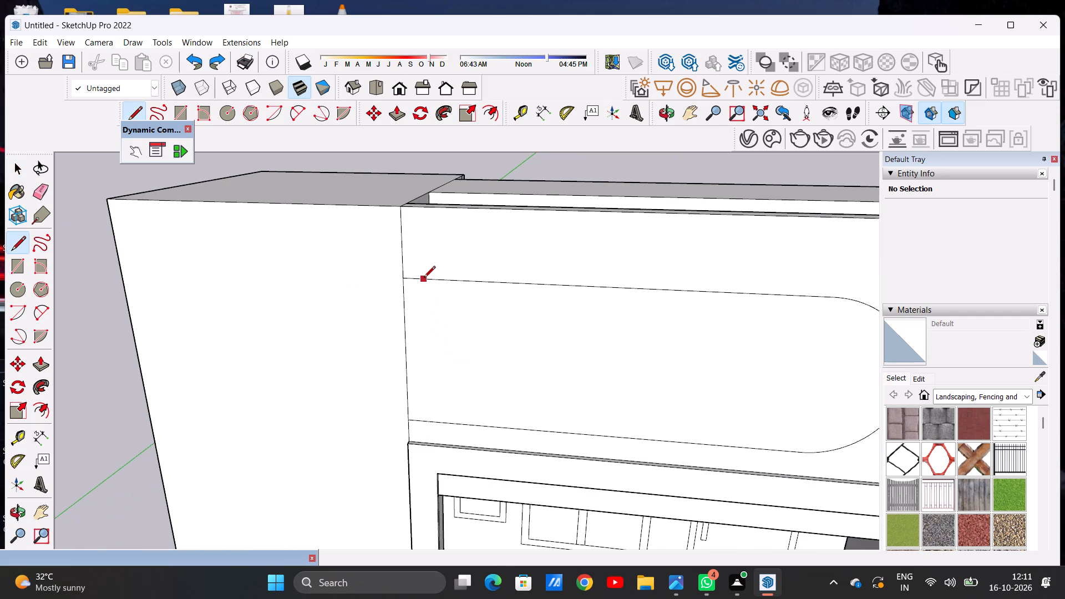
pyautogui.click(427, 279)
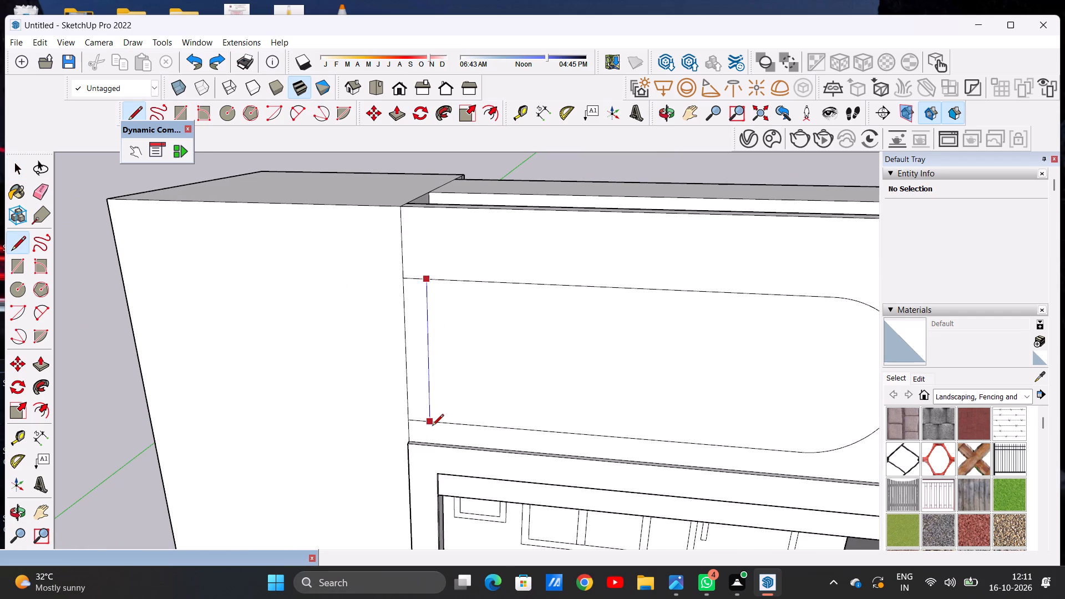
pyautogui.click(432, 422)
pyautogui.press('space')
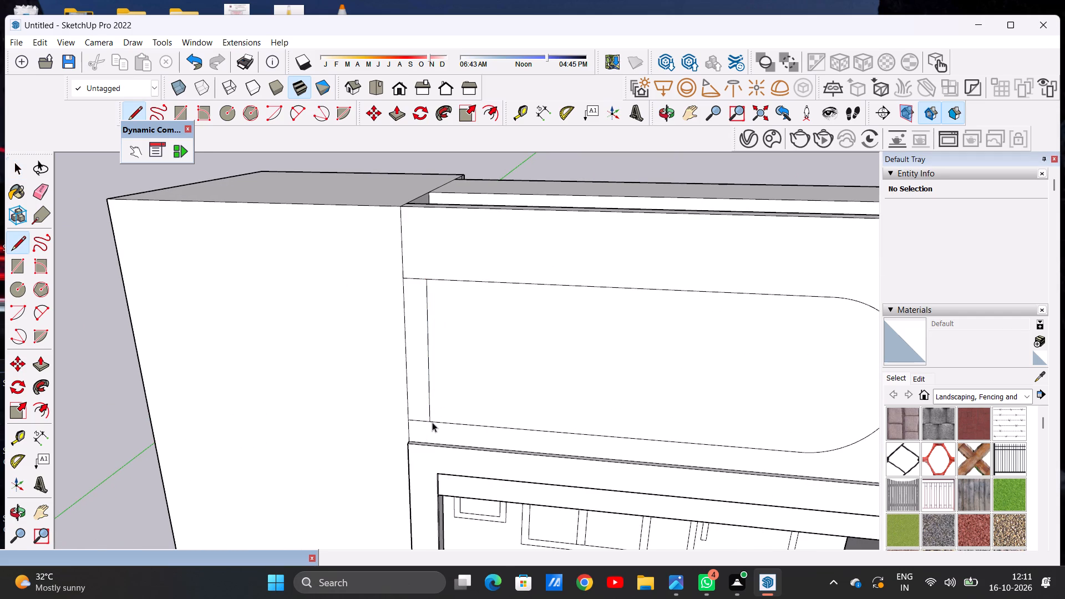
pyautogui.write('E')
pyautogui.moveTo(416, 276); pyautogui.dragTo(416, 288)
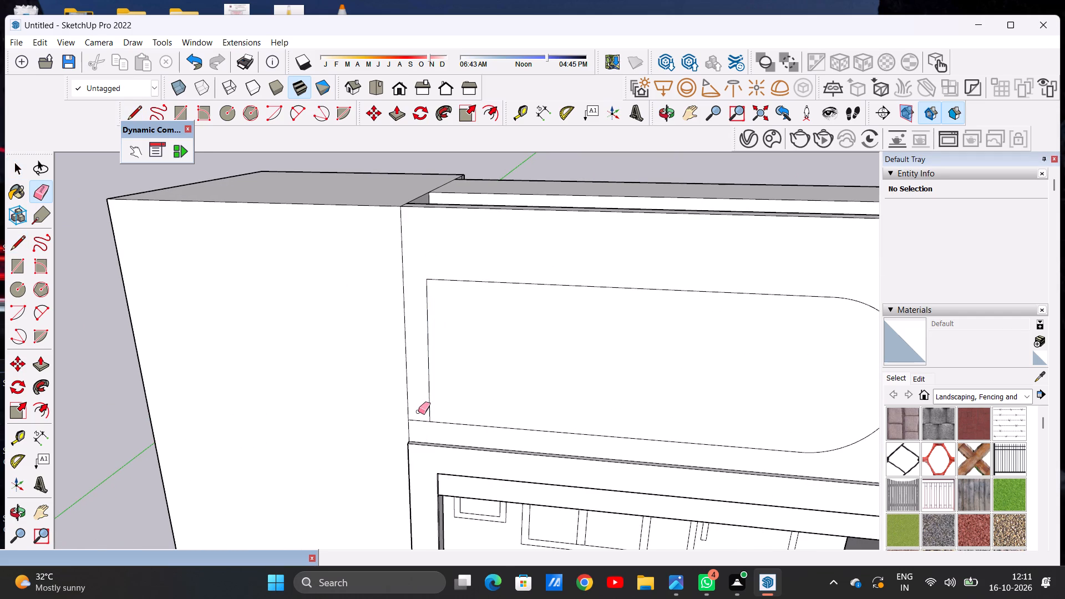
pyautogui.moveTo(418, 413); pyautogui.dragTo(418, 430)
pyautogui.press('space')
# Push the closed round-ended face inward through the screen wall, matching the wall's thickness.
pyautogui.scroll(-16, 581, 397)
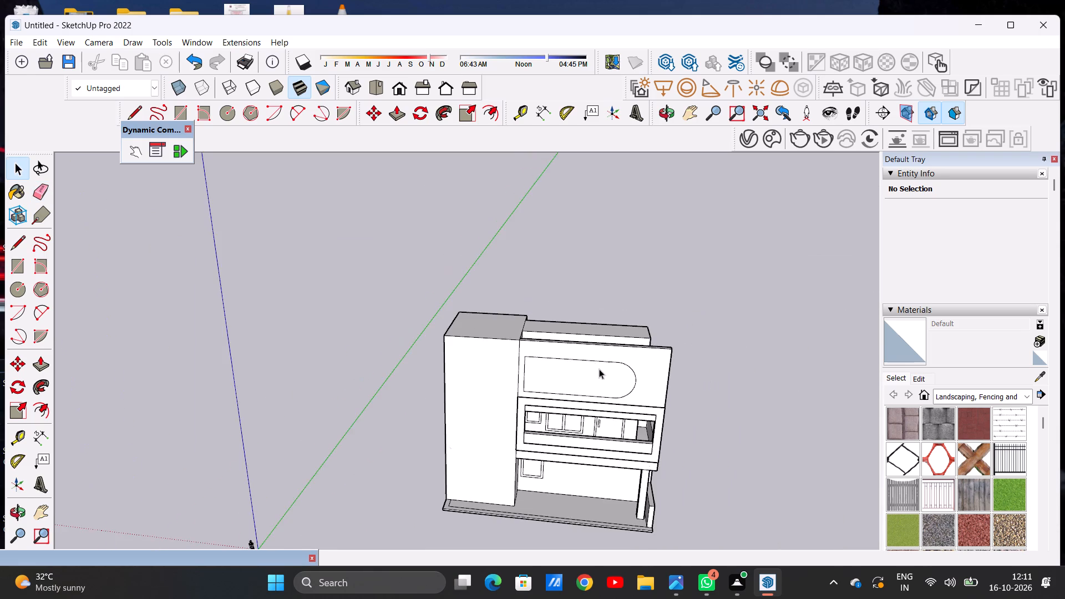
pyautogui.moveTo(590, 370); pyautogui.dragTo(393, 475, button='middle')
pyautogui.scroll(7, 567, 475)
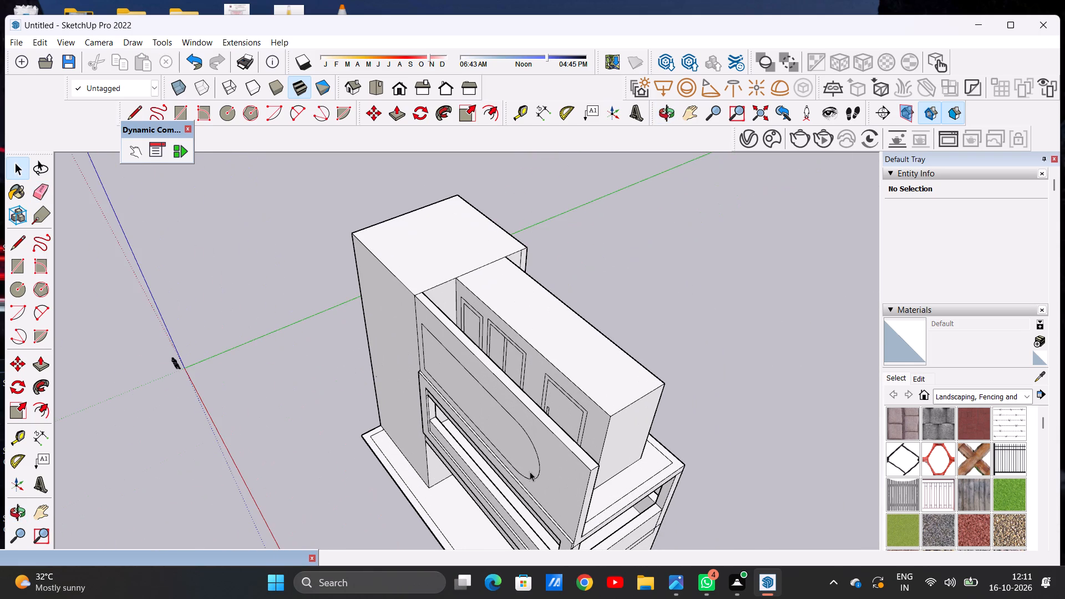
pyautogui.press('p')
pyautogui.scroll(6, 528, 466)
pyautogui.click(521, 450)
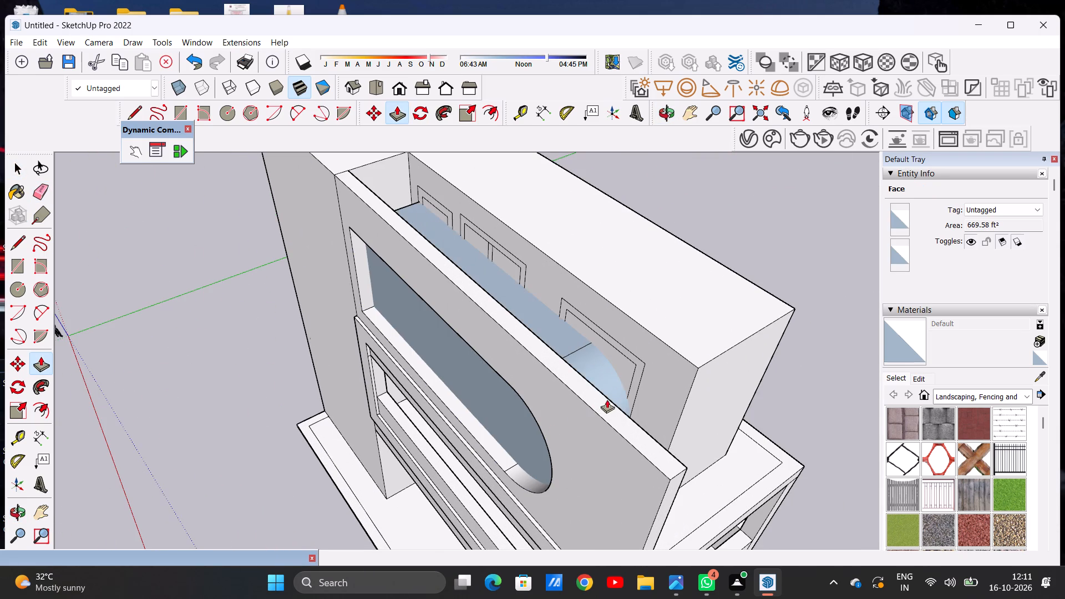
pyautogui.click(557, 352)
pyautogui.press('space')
# Examine the pushed face, its arc and its lower edge on the screen wall's terrace side.
pyautogui.moveTo(617, 448); pyautogui.dragTo(290, 354, button='middle')
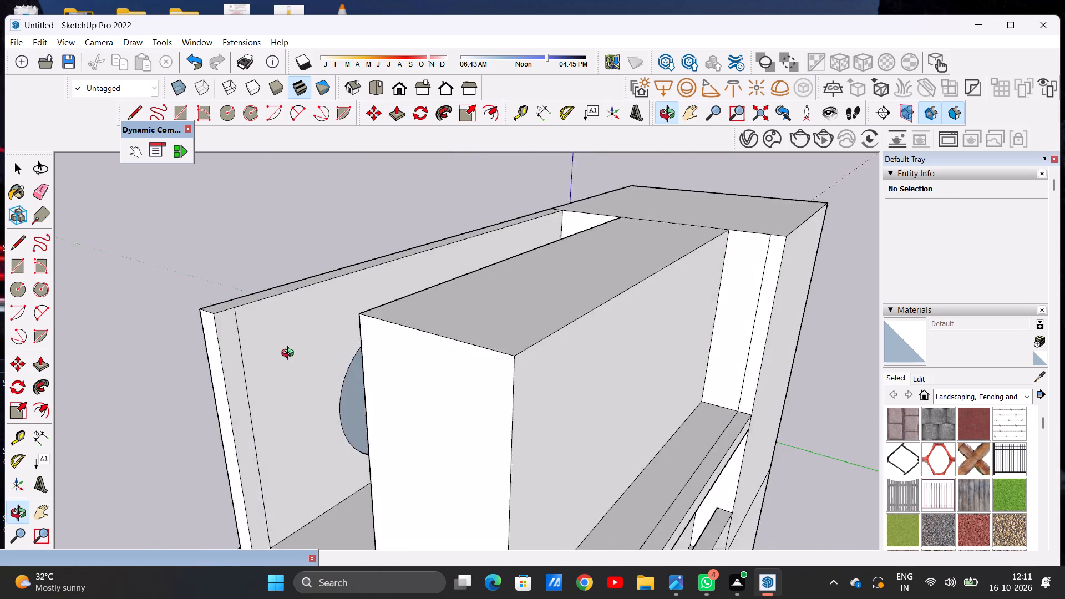
pyautogui.moveTo(290, 354); pyautogui.dragTo(370, 372, button='middle')
pyautogui.scroll(11, 429, 435)
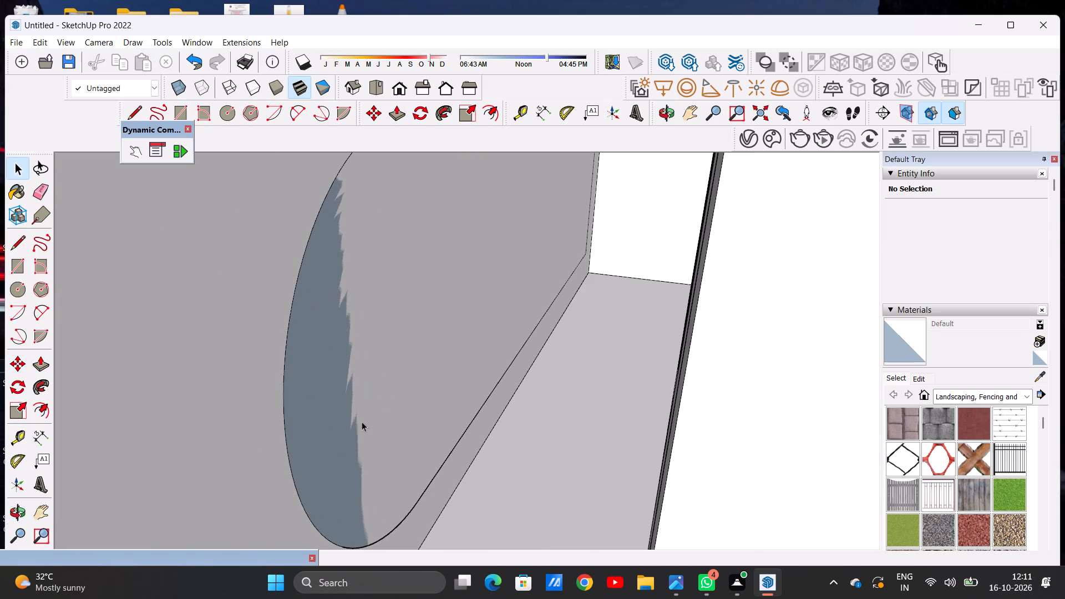
pyautogui.click(315, 429)
pyautogui.scroll(-6, 460, 380)
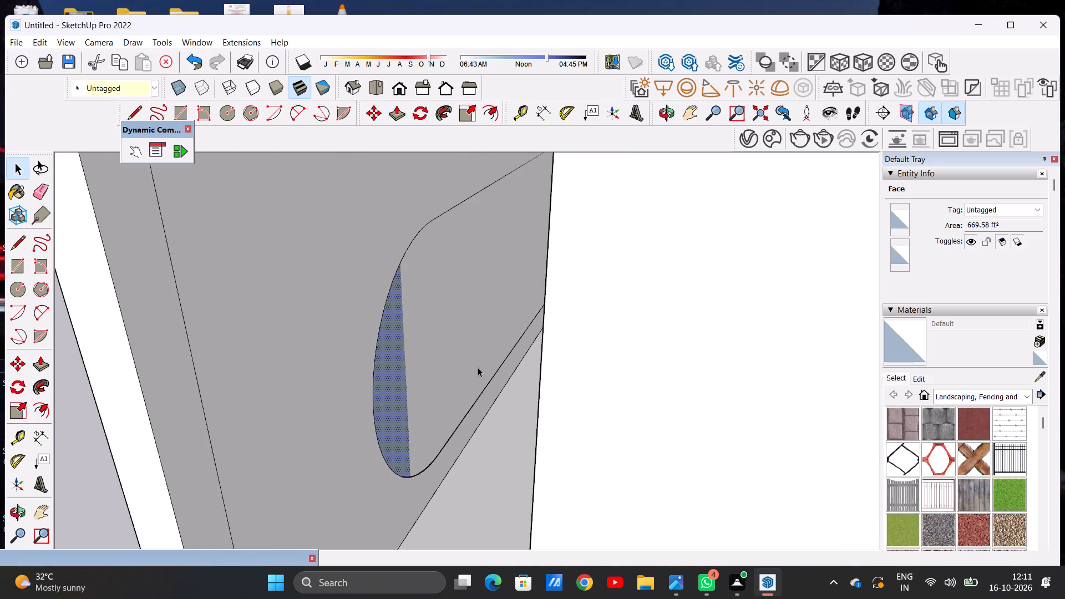
pyautogui.scroll(8, 450, 460)
pyautogui.scroll(-1, 426, 449)
pyautogui.scroll(15, 425, 449)
pyautogui.scroll(-1, 412, 441)
pyautogui.scroll(4, 412, 441)
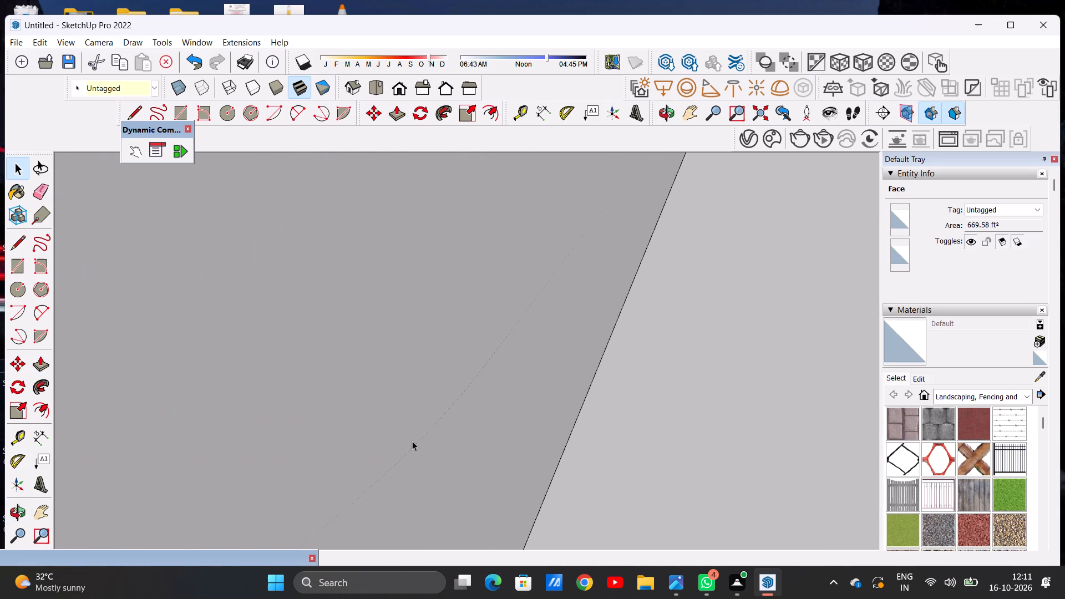
pyautogui.scroll(-6, 415, 444)
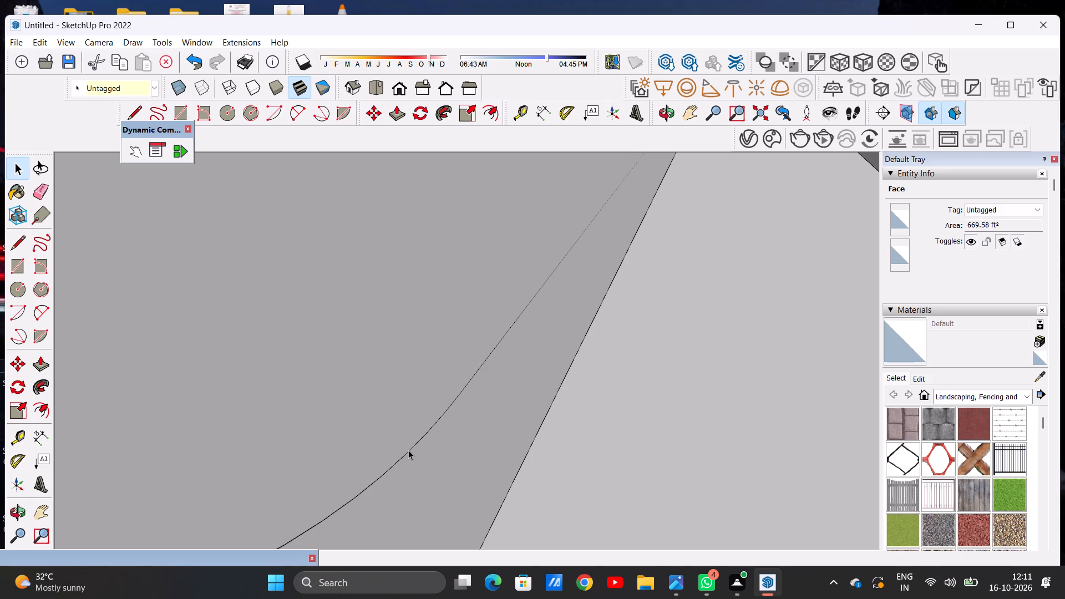
pyautogui.click(408, 450)
pyautogui.scroll(-18, 457, 448)
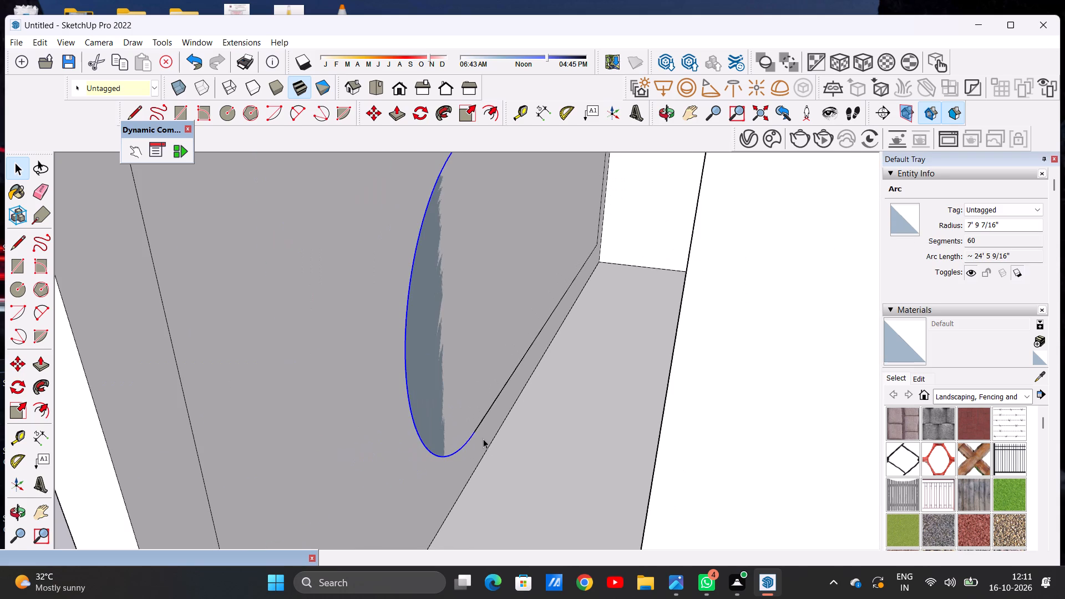
pyautogui.scroll(-3, 483, 438)
pyautogui.scroll(5, 501, 419)
pyautogui.scroll(-1, 501, 419)
pyautogui.scroll(5, 501, 419)
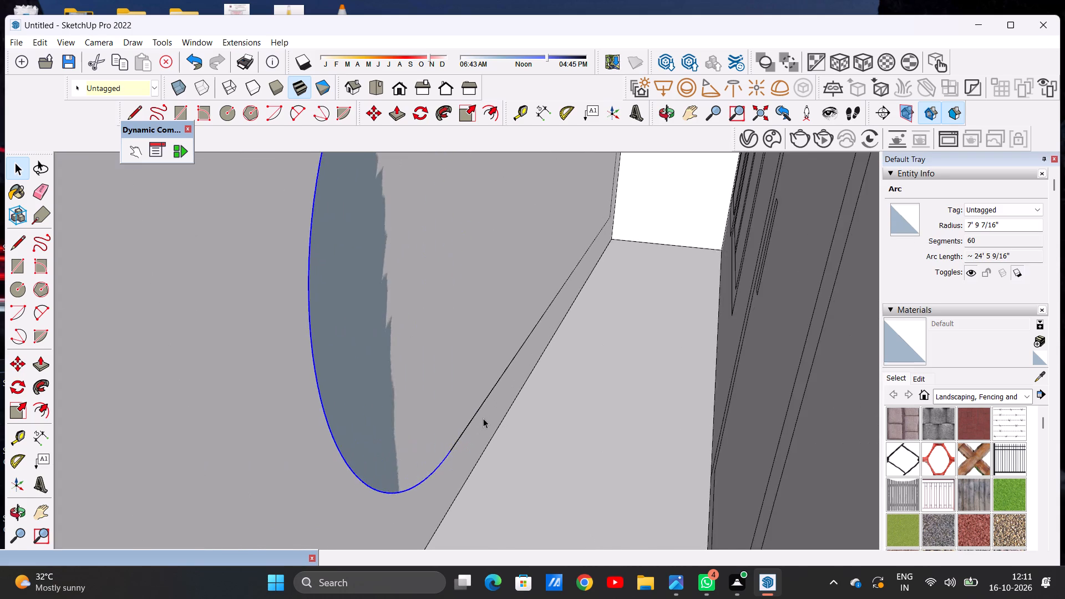
pyautogui.scroll(9, 483, 418)
pyautogui.click(427, 459)
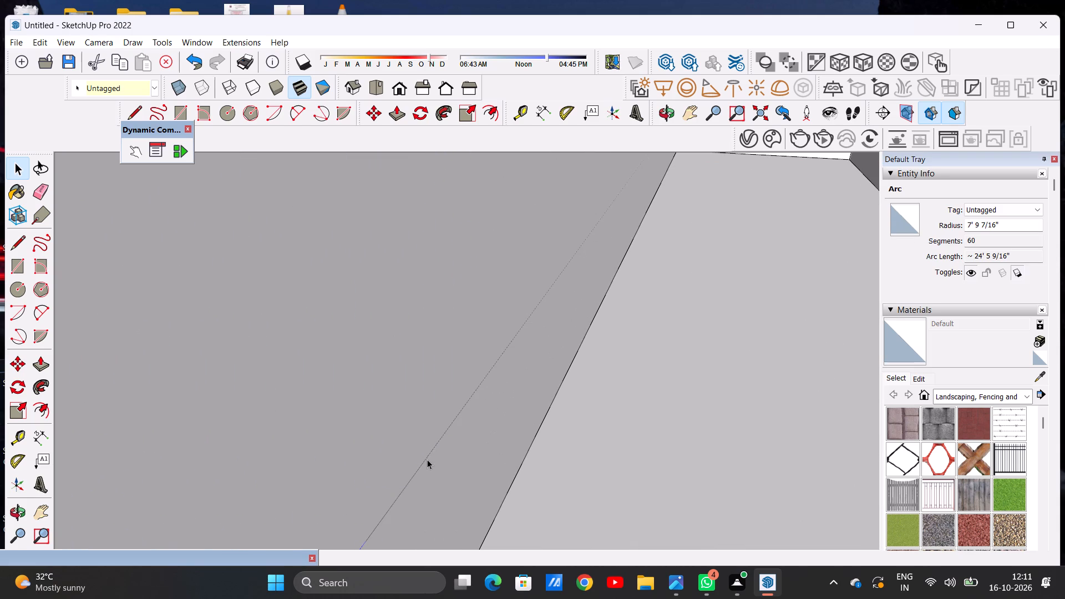
pyautogui.scroll(-20, 496, 455)
pyautogui.scroll(-8, 496, 455)
pyautogui.moveTo(373, 451); pyautogui.dragTo(394, 455, button='middle')
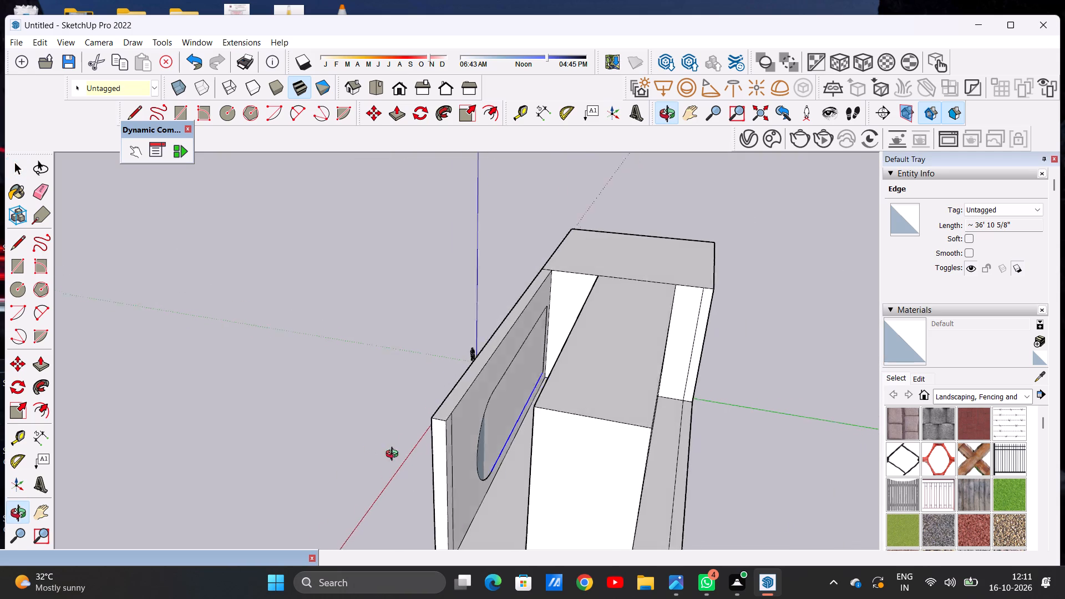
pyautogui.moveTo(394, 455); pyautogui.dragTo(744, 469, button='middle')
pyautogui.press('space')
pyautogui.click(779, 435)
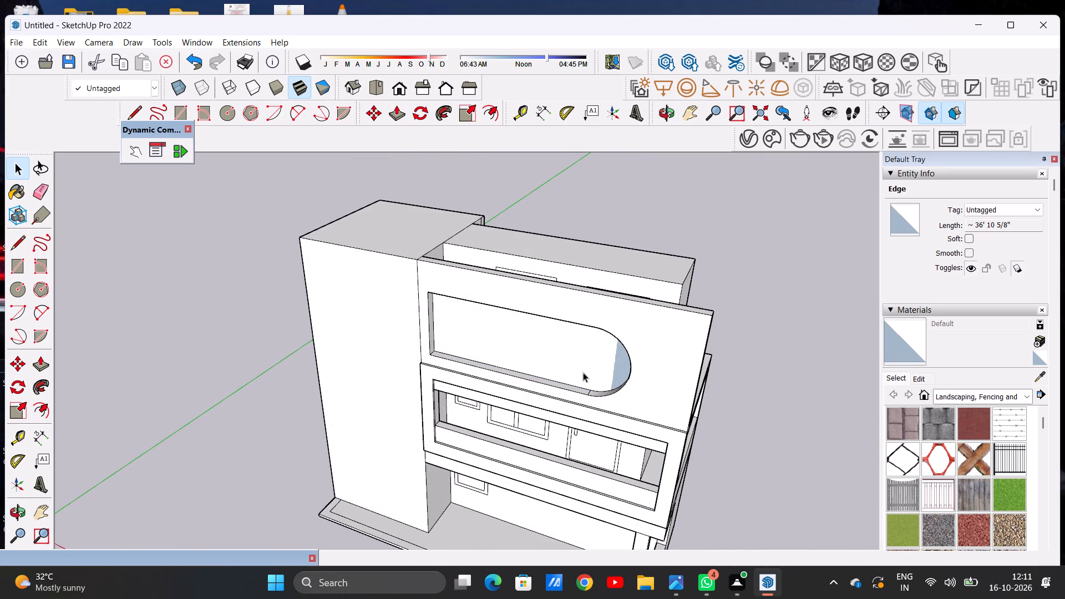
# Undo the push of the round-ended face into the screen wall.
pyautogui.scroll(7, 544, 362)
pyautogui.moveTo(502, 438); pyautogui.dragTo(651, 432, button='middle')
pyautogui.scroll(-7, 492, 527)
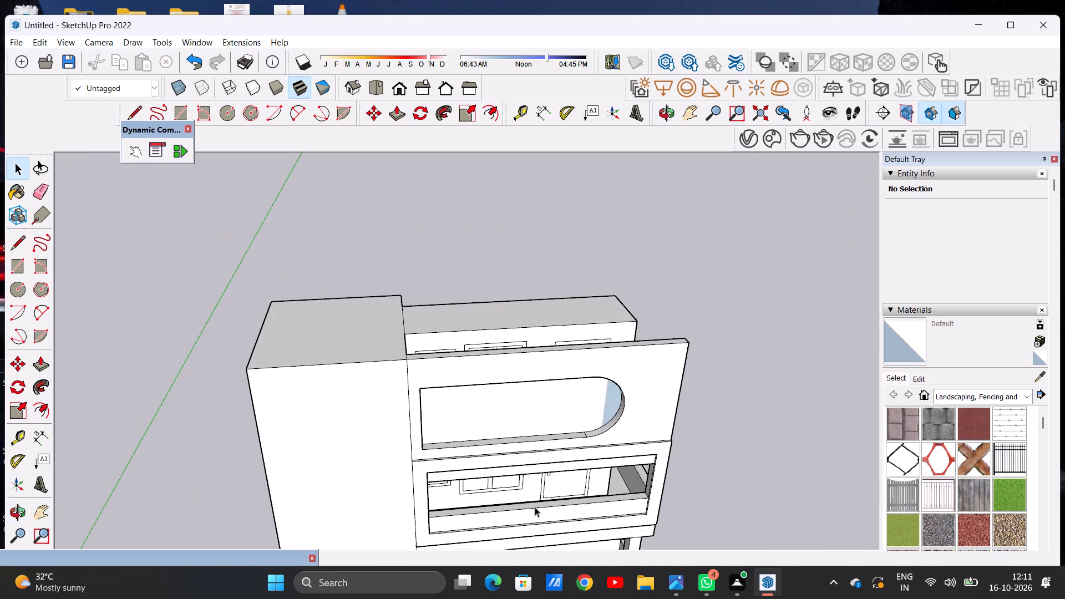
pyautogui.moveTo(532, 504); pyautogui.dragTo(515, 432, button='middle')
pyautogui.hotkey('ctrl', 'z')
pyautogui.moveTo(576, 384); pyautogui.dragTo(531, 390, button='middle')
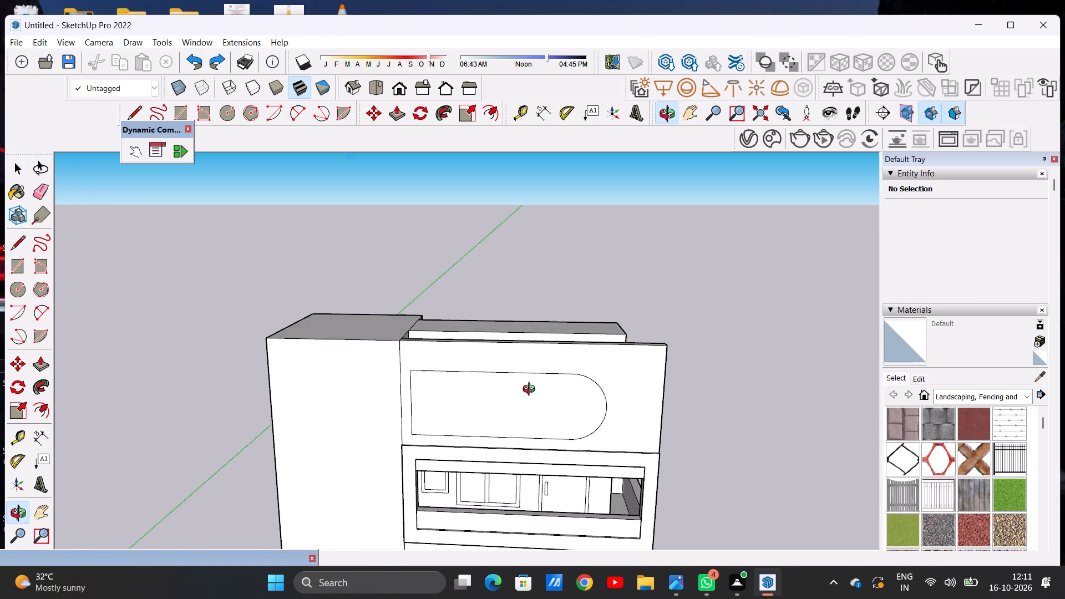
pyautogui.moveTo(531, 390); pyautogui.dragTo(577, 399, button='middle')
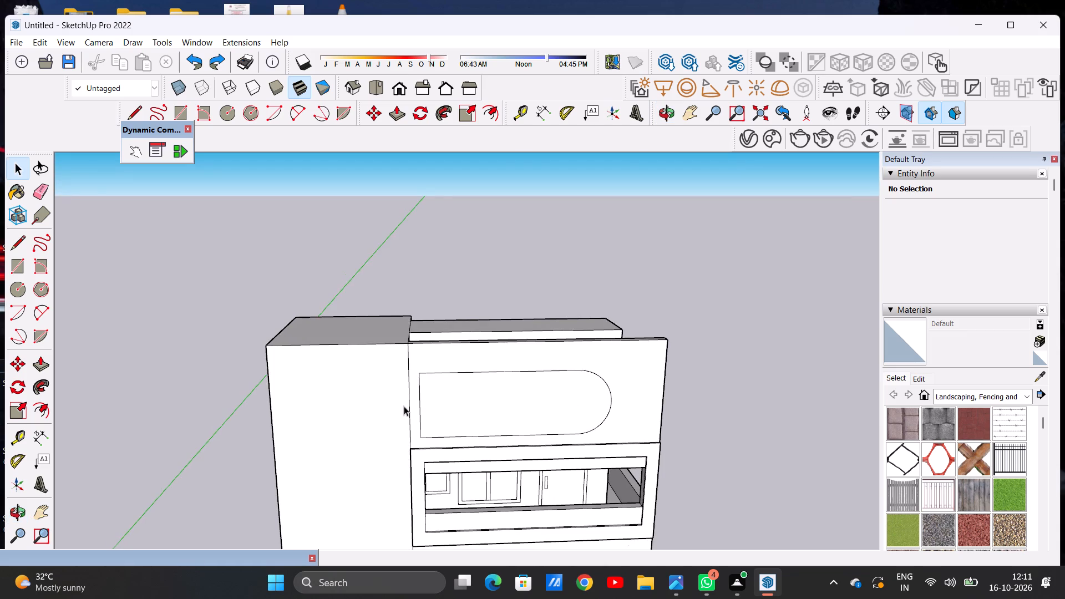
# Examine the round-ended outline on the top-storey screen wall and the terrace behind it from several angles.
pyautogui.scroll(-7, 404, 412)
pyautogui.scroll(5, 488, 403)
pyautogui.scroll(-4, 488, 403)
pyautogui.moveTo(540, 392); pyautogui.dragTo(405, 389, button='middle')
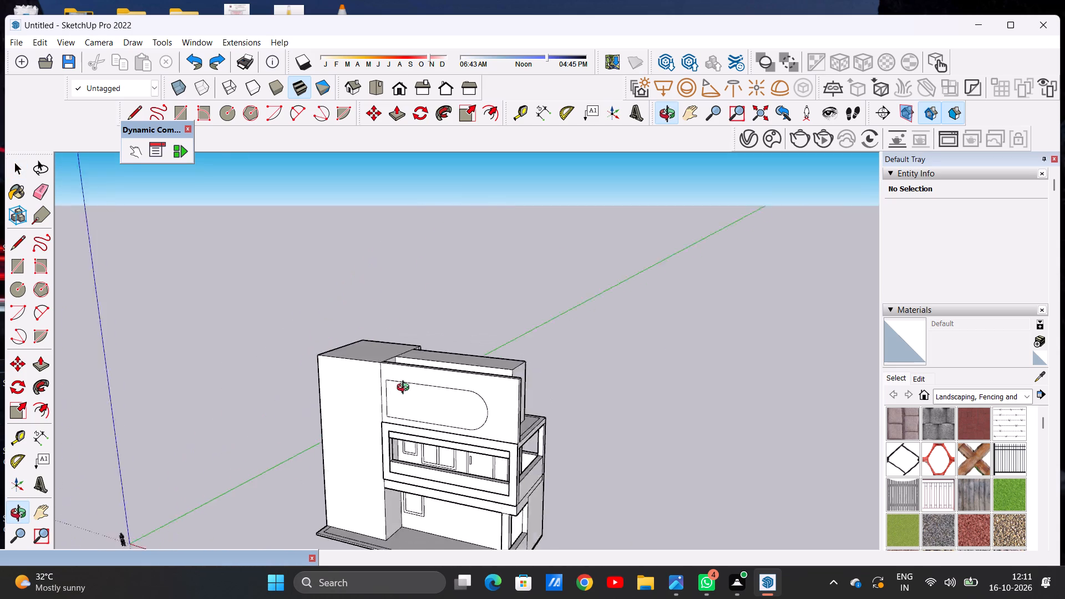
pyautogui.moveTo(405, 389); pyautogui.dragTo(152, 429, button='middle')
pyautogui.moveTo(427, 362); pyautogui.dragTo(361, 361, button='middle')
pyautogui.scroll(7, 389, 373)
pyautogui.moveTo(368, 396); pyautogui.dragTo(504, 395, button='middle')
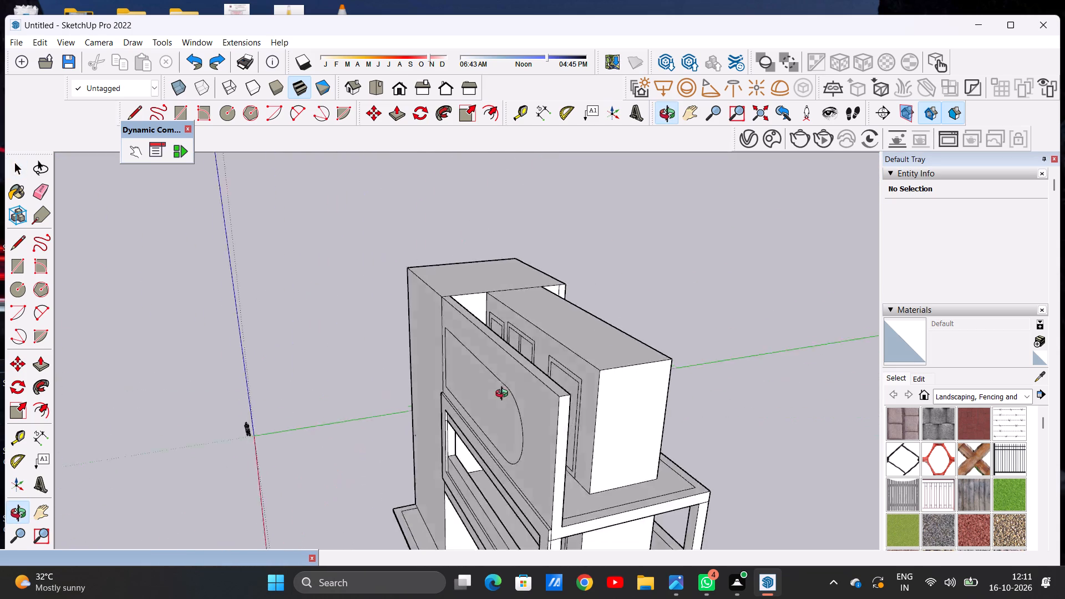
pyautogui.moveTo(504, 395); pyautogui.dragTo(595, 388, button='middle')
pyautogui.scroll(-6, 540, 422)
pyautogui.moveTo(445, 445); pyautogui.dragTo(579, 404, button='middle')
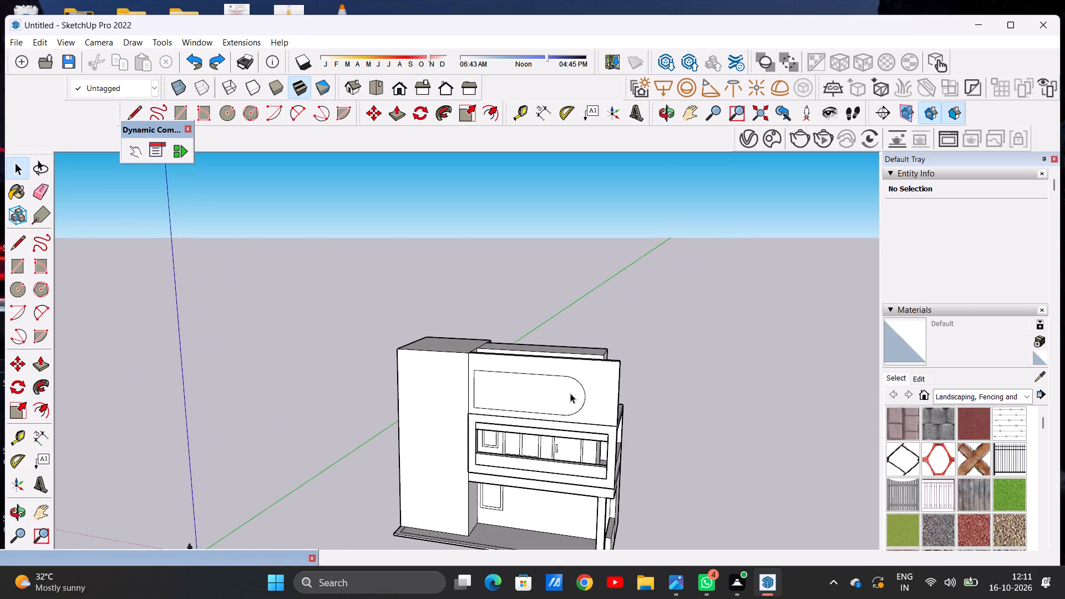
pyautogui.scroll(7, 570, 393)
pyautogui.scroll(-2, 414, 435)
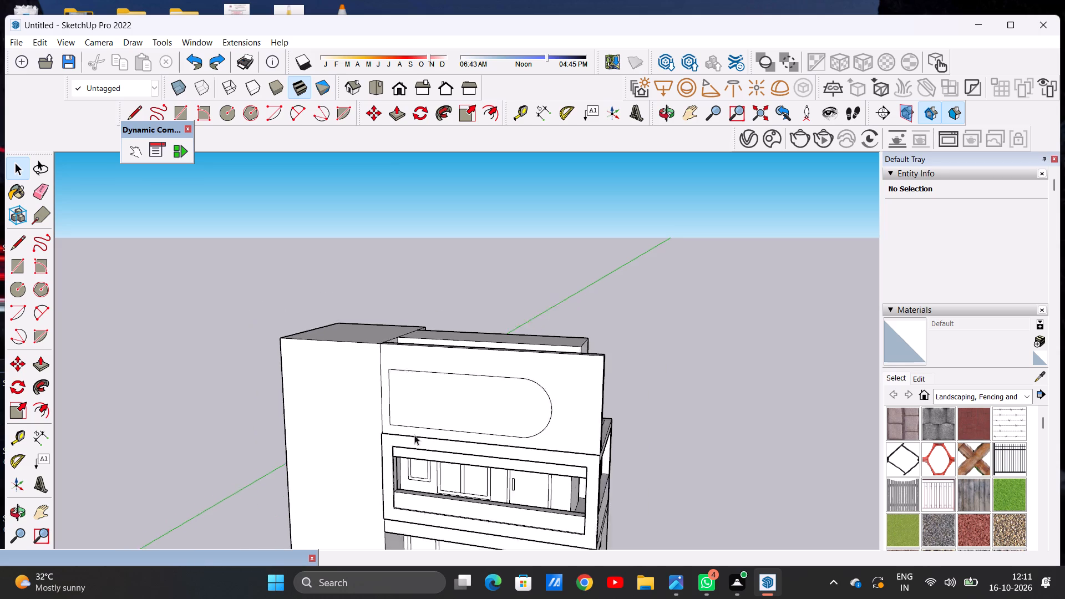
pyautogui.scroll(-3, 414, 435)
pyautogui.moveTo(508, 396); pyautogui.dragTo(597, 439, button='middle')
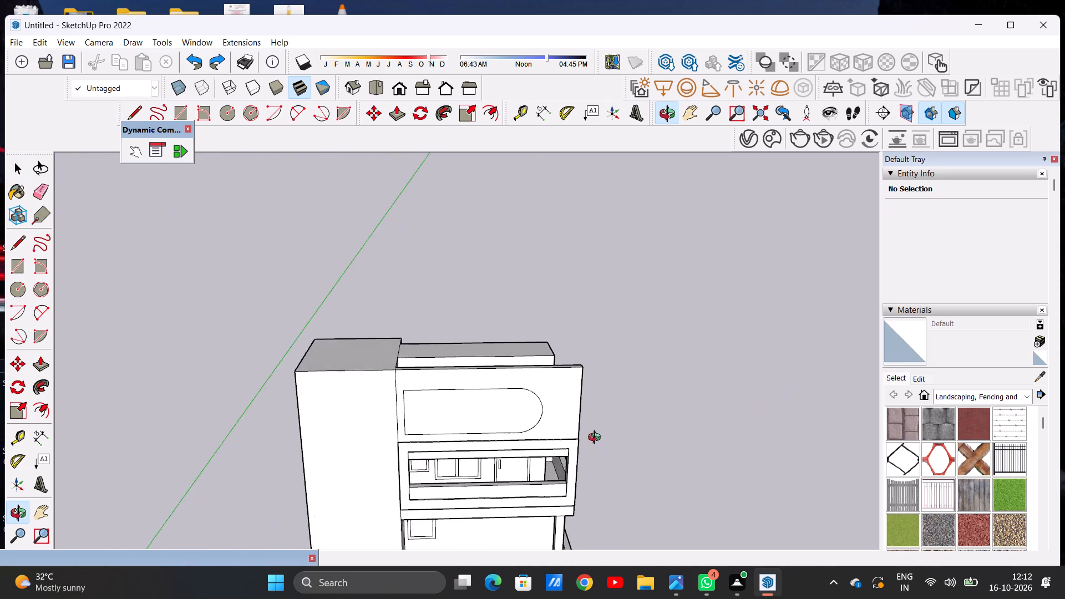
pyautogui.moveTo(597, 439); pyautogui.dragTo(514, 463, button='middle')
pyautogui.scroll(5, 509, 430)
pyautogui.moveTo(493, 472); pyautogui.dragTo(470, 451, button='middle')
pyautogui.scroll(2, 489, 431)
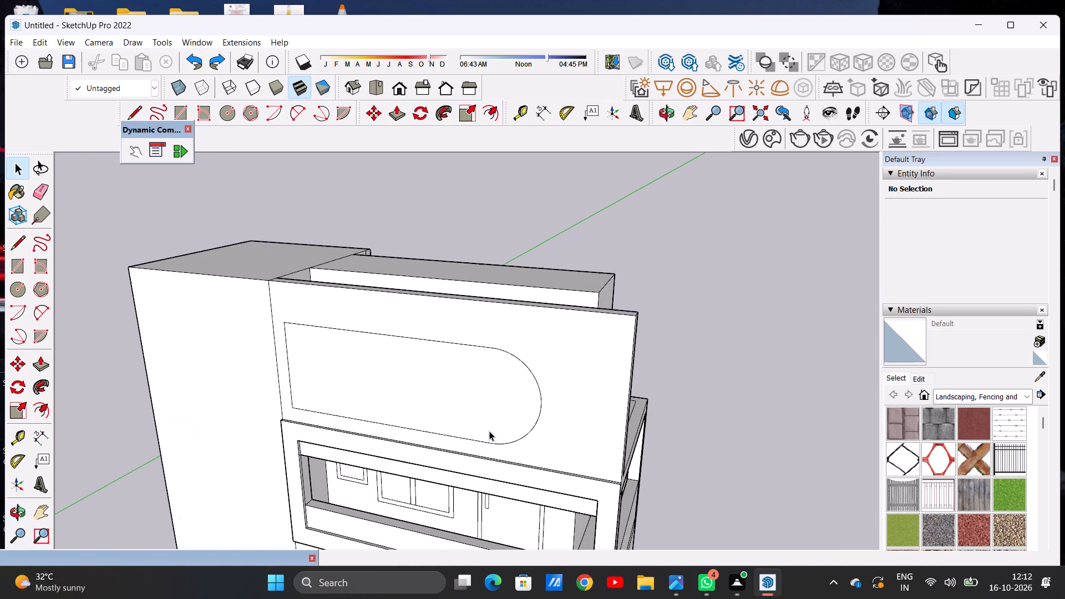
pyautogui.scroll(-6, 503, 413)
pyautogui.moveTo(545, 386); pyautogui.dragTo(501, 409, button='middle')
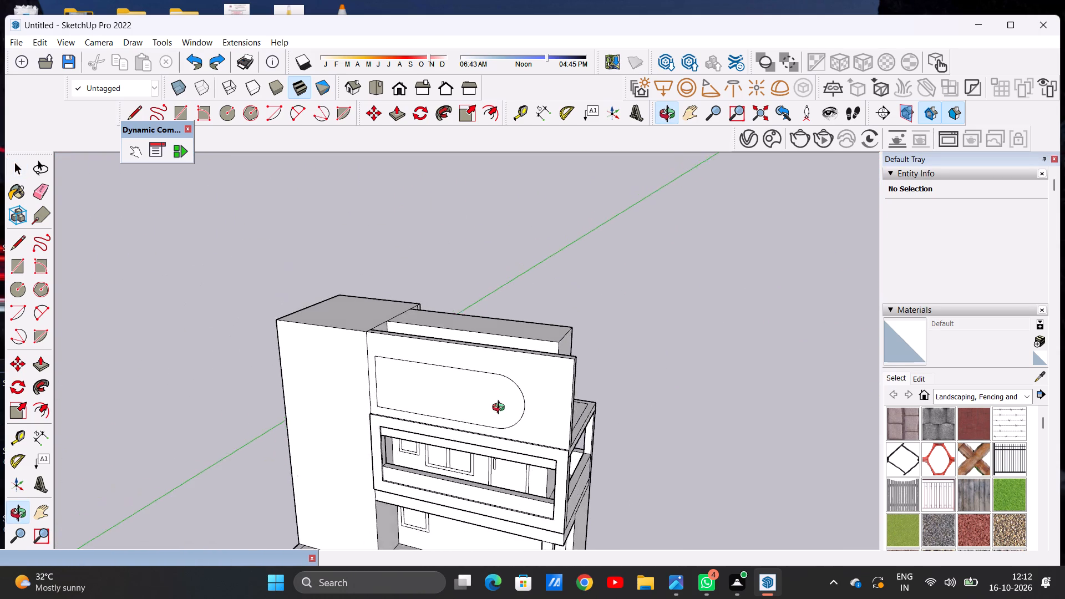
pyautogui.moveTo(501, 409); pyautogui.dragTo(473, 530, button='middle')
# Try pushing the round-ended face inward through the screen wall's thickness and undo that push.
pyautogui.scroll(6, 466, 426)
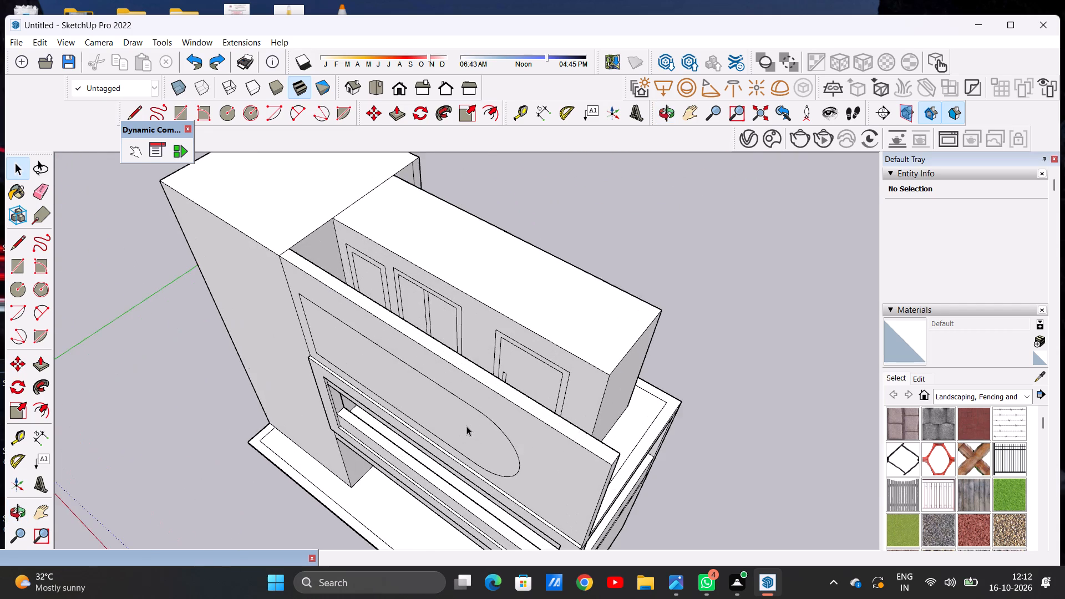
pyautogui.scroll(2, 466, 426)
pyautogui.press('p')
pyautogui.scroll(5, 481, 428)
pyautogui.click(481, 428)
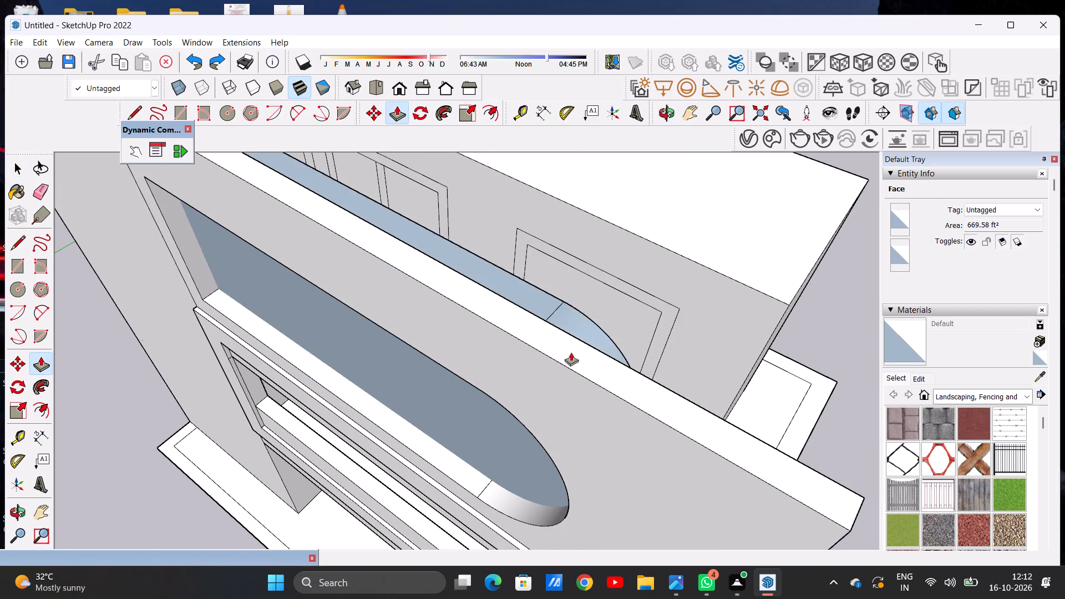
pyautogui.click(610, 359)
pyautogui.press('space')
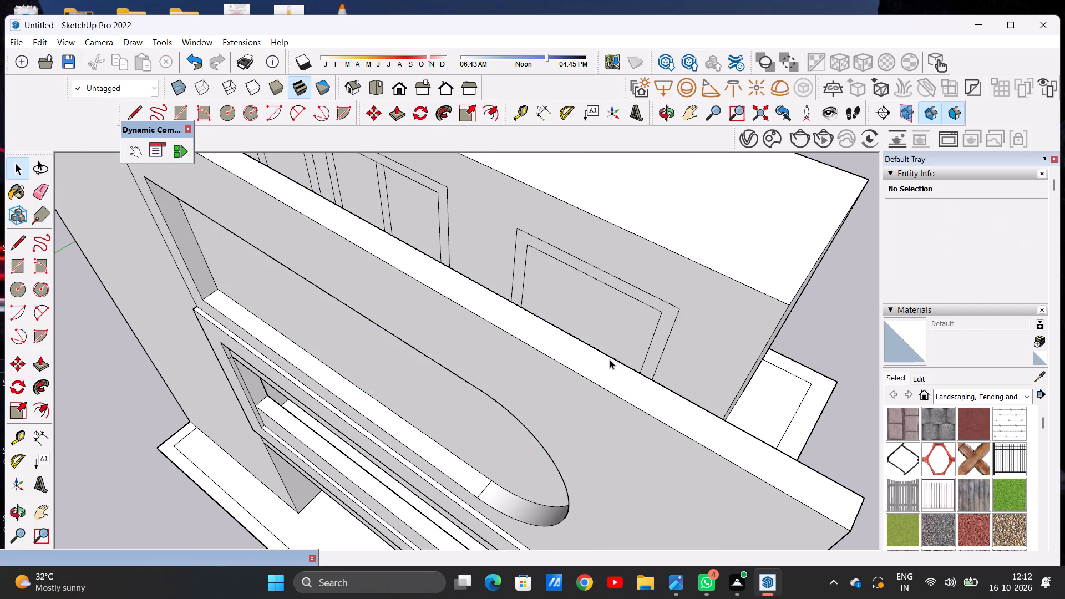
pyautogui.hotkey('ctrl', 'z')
# Examine the screen wall's free end and terrace side, including the corner where it meets the terrace floor.
pyautogui.scroll(-12, 528, 432)
pyautogui.moveTo(510, 452); pyautogui.dragTo(611, 332, button='middle')
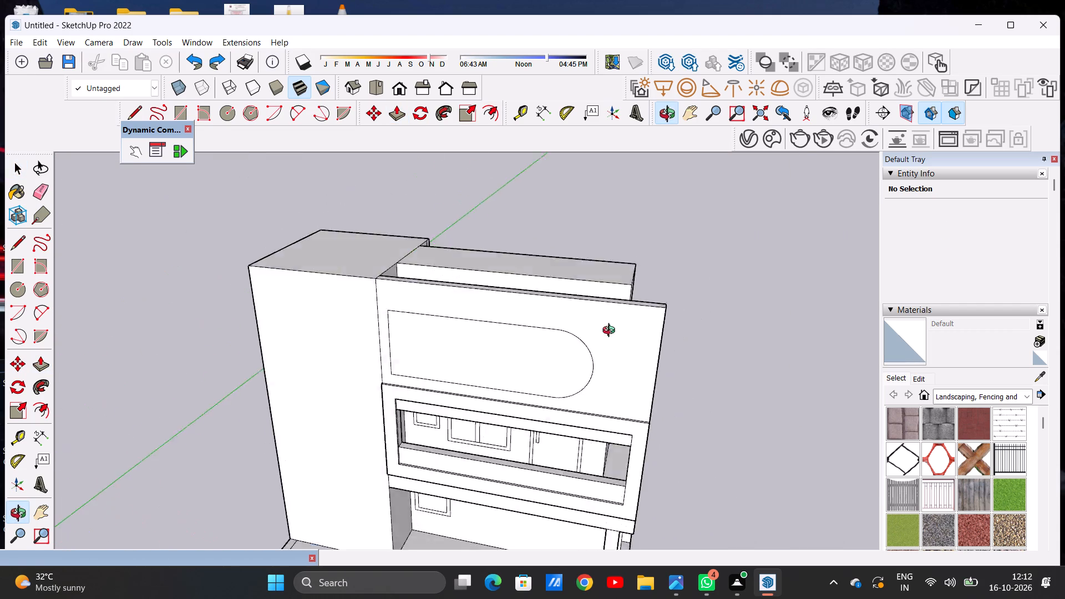
pyautogui.moveTo(611, 332); pyautogui.dragTo(634, 302, button='middle')
pyautogui.scroll(-5, 460, 342)
pyautogui.moveTo(544, 336); pyautogui.dragTo(155, 396, button='middle')
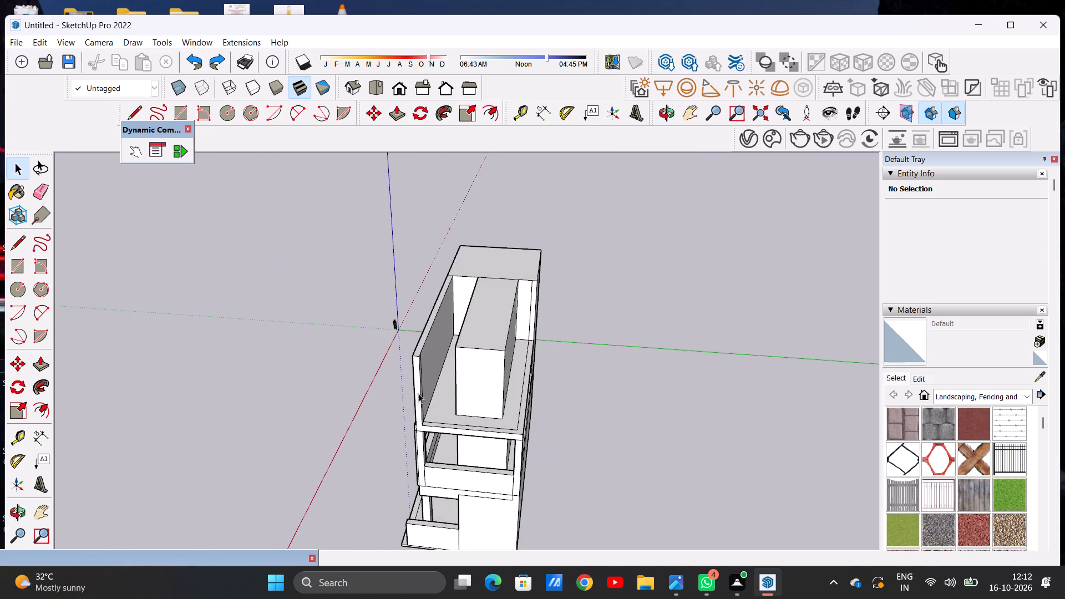
pyautogui.moveTo(415, 391); pyautogui.dragTo(257, 450, button='middle')
pyautogui.scroll(15, 387, 409)
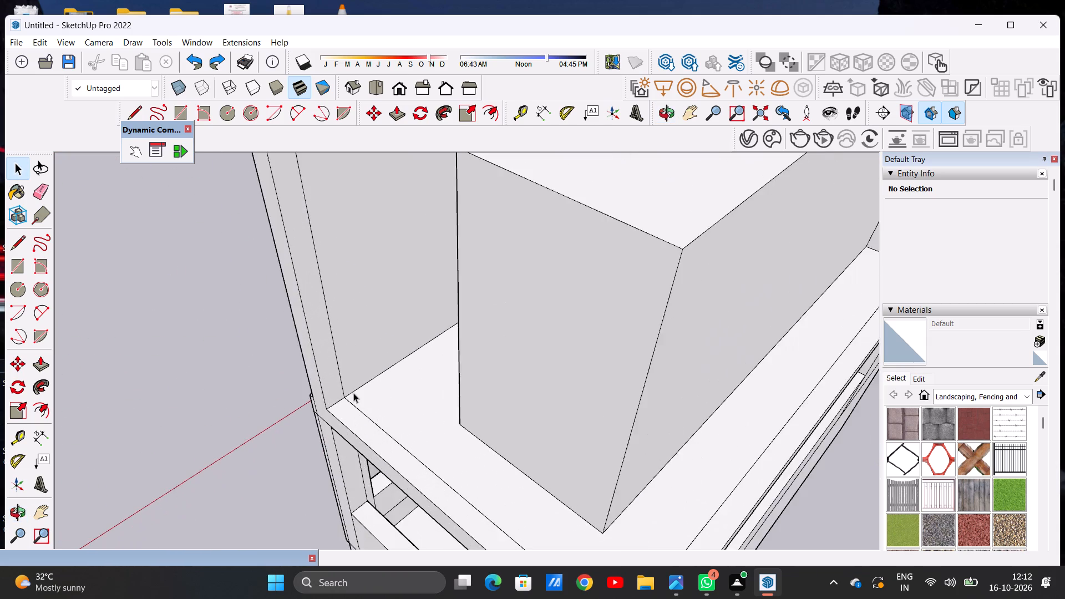
pyautogui.scroll(8, 353, 393)
pyautogui.scroll(-1, 341, 408)
pyautogui.scroll(12, 341, 408)
pyautogui.scroll(-20, 392, 434)
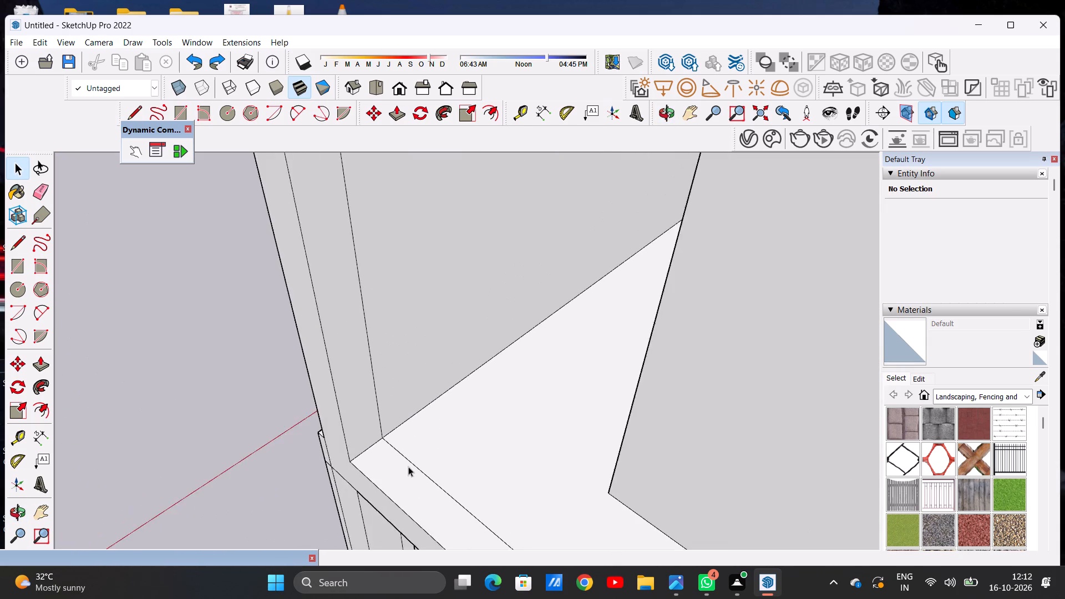
pyautogui.scroll(-13, 408, 466)
pyautogui.moveTo(308, 405); pyautogui.dragTo(750, 406, button='middle')
pyautogui.scroll(-6, 668, 418)
pyautogui.moveTo(578, 413); pyautogui.dragTo(622, 372, button='middle')
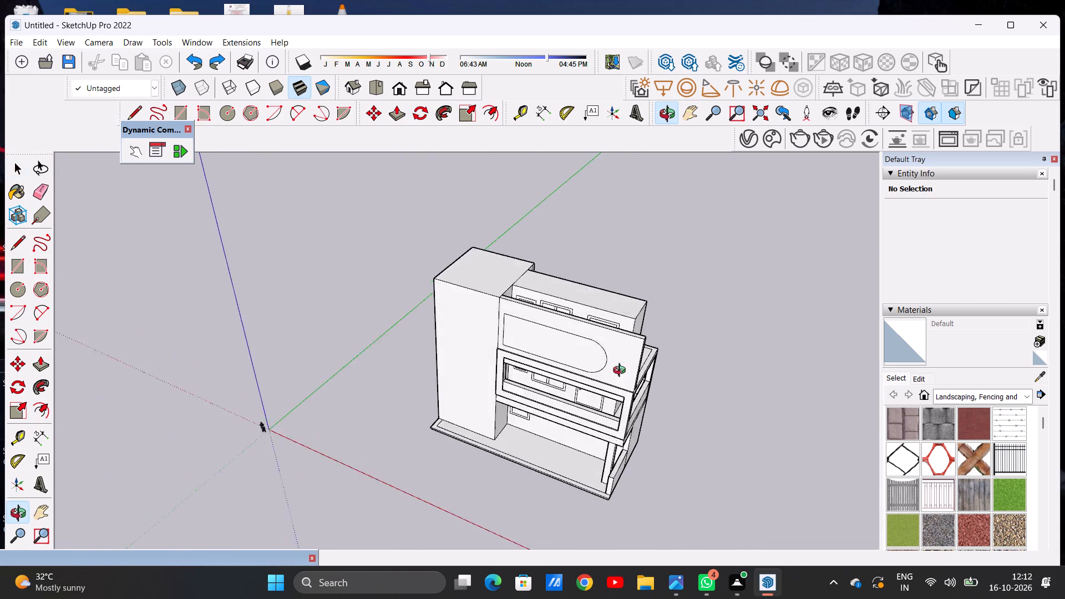
pyautogui.moveTo(622, 372); pyautogui.dragTo(669, 346, button='middle')
pyautogui.scroll(14, 603, 351)
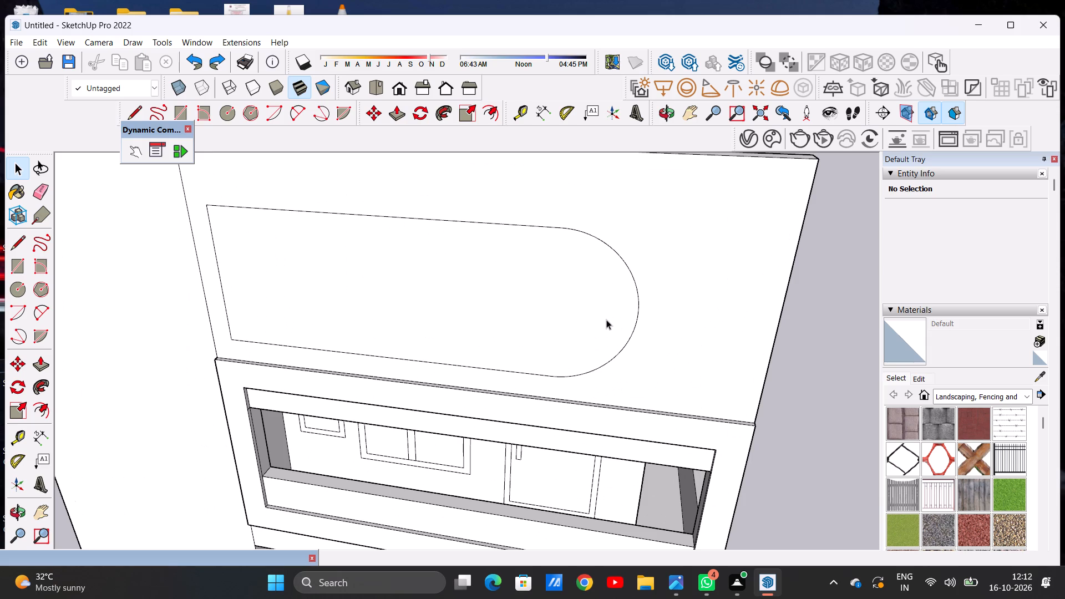
# Examine the round-ended outline from the front and the screen wall's thickness from its free end.
pyautogui.scroll(-16, 606, 319)
pyautogui.scroll(5, 597, 299)
pyautogui.moveTo(671, 298); pyautogui.dragTo(540, 323, button='middle')
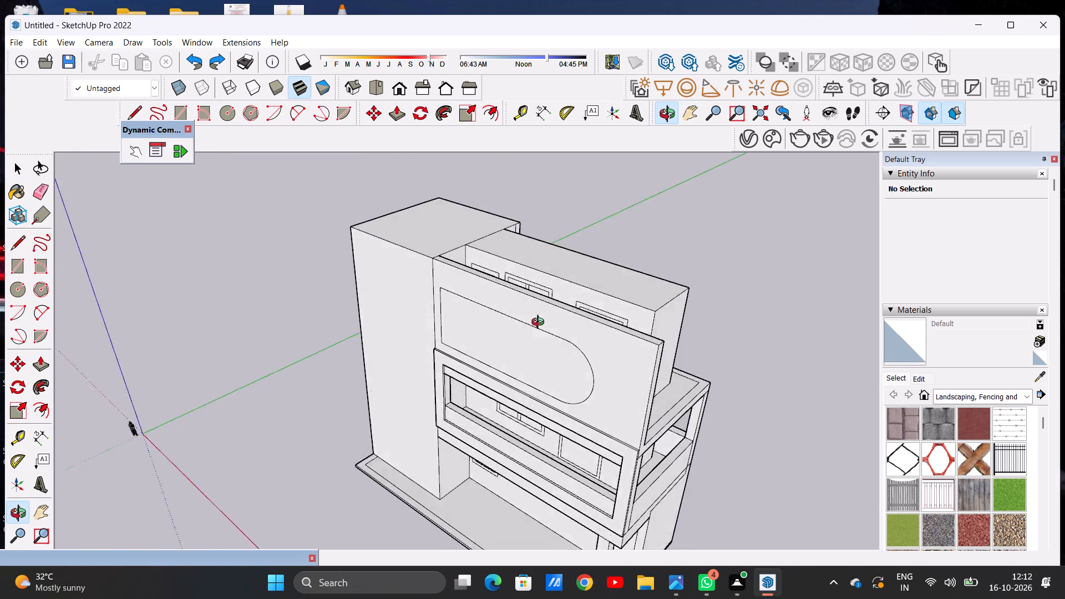
pyautogui.moveTo(540, 323); pyautogui.dragTo(515, 341, button='middle')
pyautogui.scroll(8, 529, 352)
pyautogui.scroll(-6, 597, 290)
pyautogui.moveTo(684, 388); pyautogui.dragTo(483, 378, button='middle')
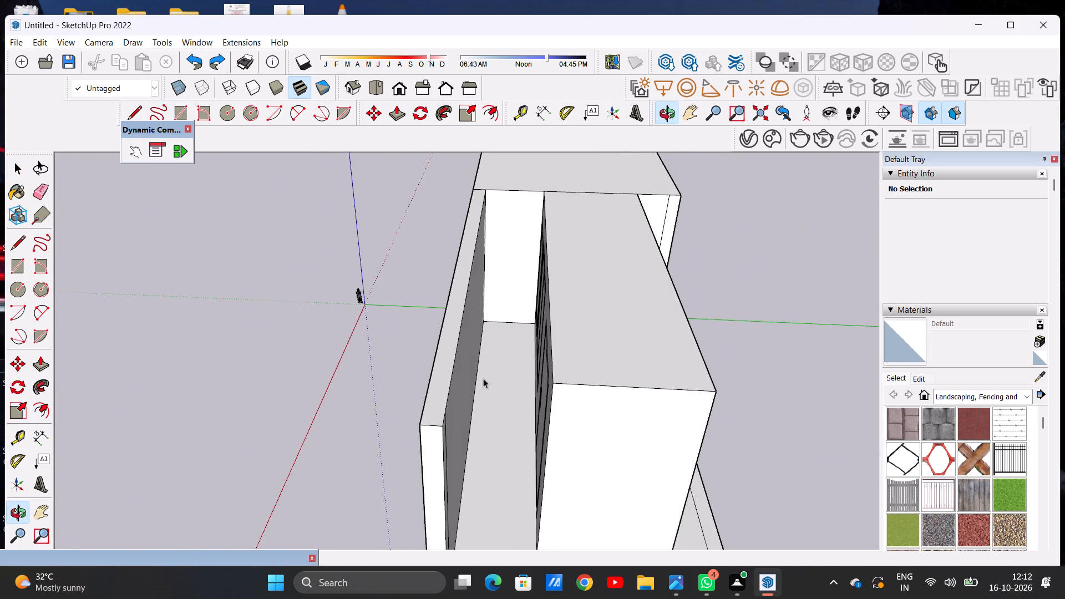
pyautogui.moveTo(483, 378); pyautogui.dragTo(482, 379, button='middle')
pyautogui.scroll(-12, 627, 279)
pyautogui.scroll(6, 618, 363)
pyautogui.moveTo(524, 344); pyautogui.dragTo(787, 303, button='middle')
pyautogui.scroll(-3, 706, 303)
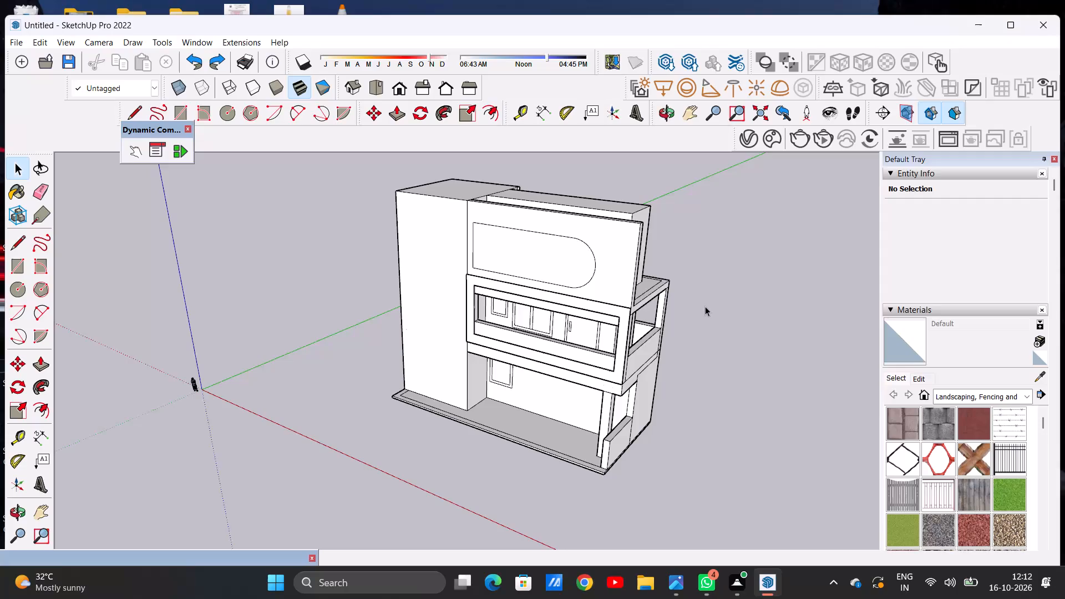
pyautogui.scroll(-5, 703, 307)
pyautogui.moveTo(606, 309); pyautogui.dragTo(733, 297, button='middle')
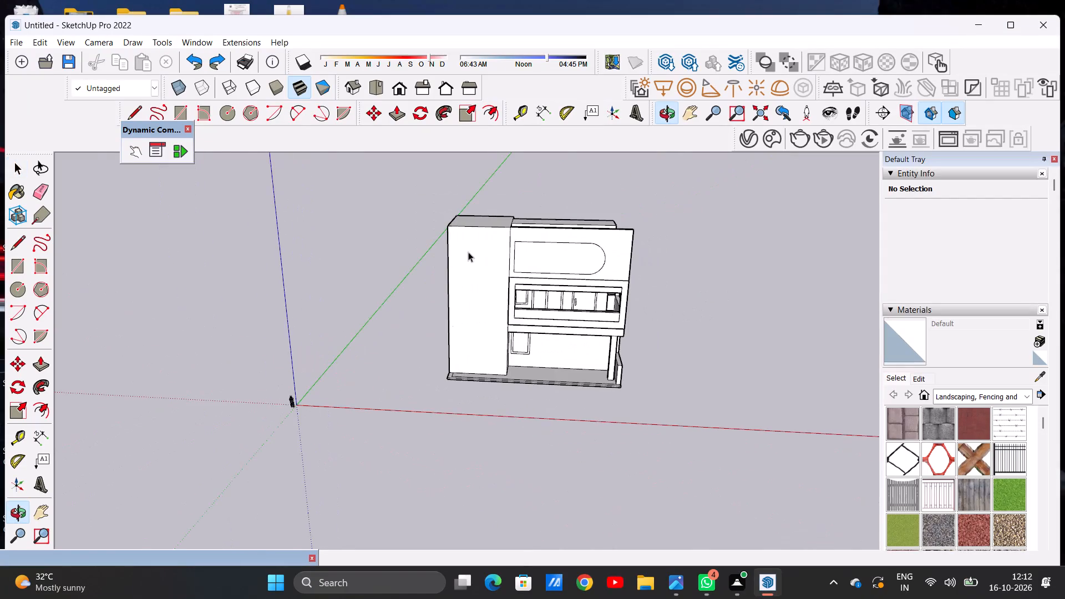
pyautogui.scroll(6, 468, 252)
pyautogui.moveTo(632, 269); pyautogui.dragTo(632, 214, button='middle')
pyautogui.scroll(6, 687, 249)
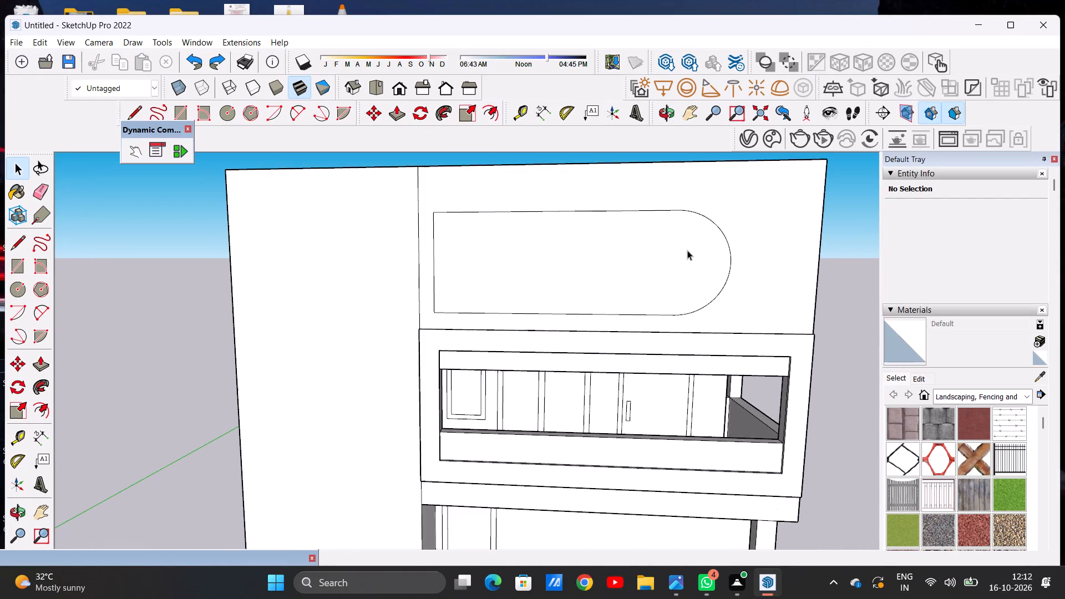
pyautogui.scroll(-6, 564, 257)
pyautogui.moveTo(626, 262); pyautogui.dragTo(642, 281, button='middle')
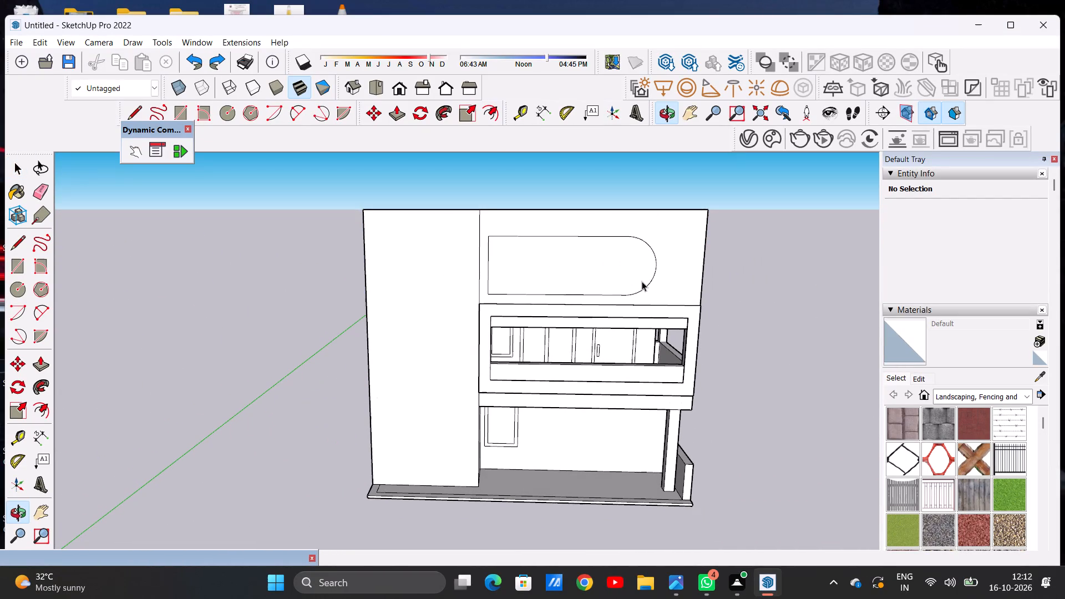
pyautogui.scroll(4, 598, 263)
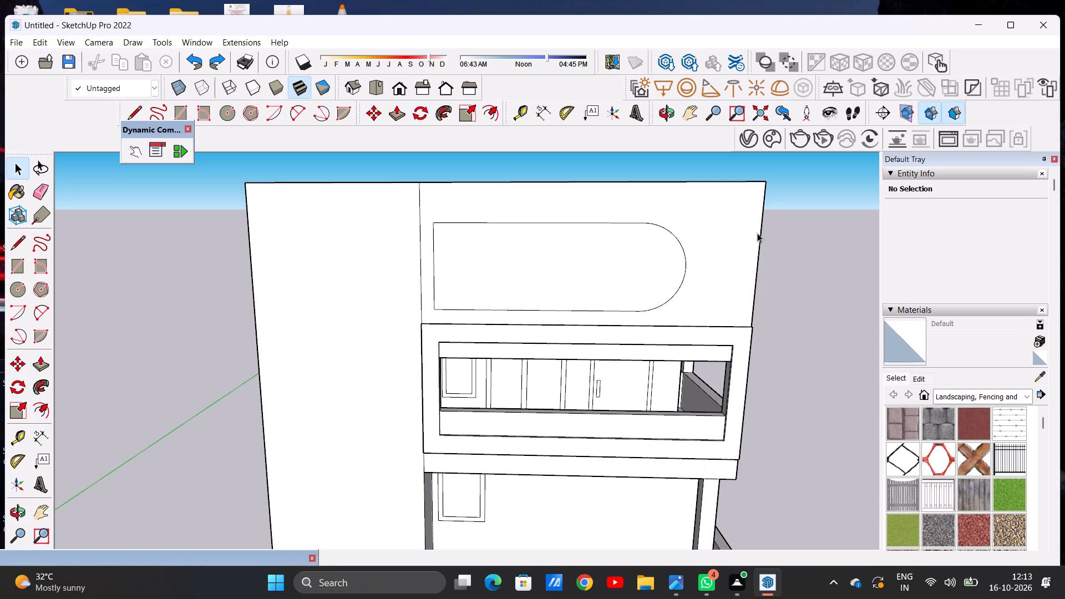
# Check the screen wall's terrace-side face by selecting it, and compare it with the outlined front face.
pyautogui.moveTo(755, 243); pyautogui.dragTo(336, 340, button='middle')
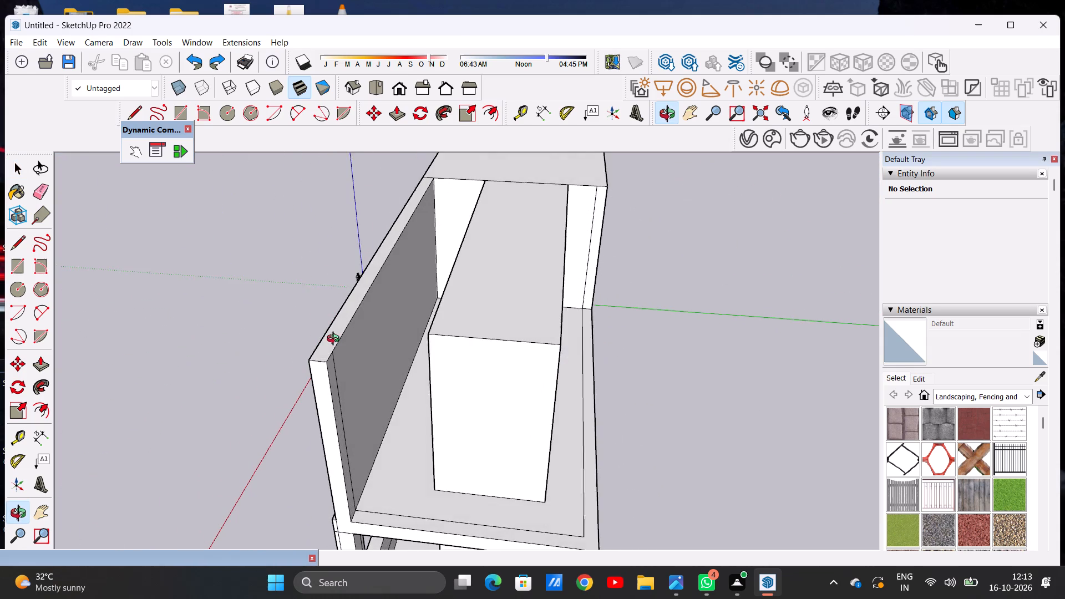
pyautogui.moveTo(336, 340); pyautogui.dragTo(334, 340, button='middle')
pyautogui.scroll(5, 344, 346)
pyautogui.click(346, 369)
pyautogui.scroll(-6, 380, 356)
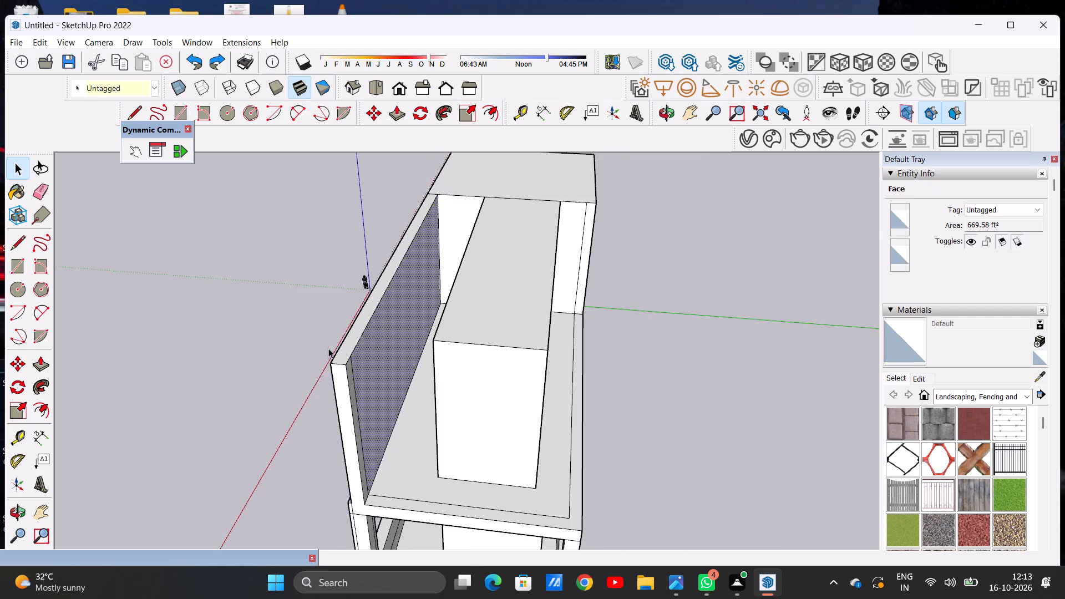
pyautogui.moveTo(323, 351); pyautogui.dragTo(608, 363, button='middle')
pyautogui.click(695, 243)
pyautogui.scroll(-6, 504, 341)
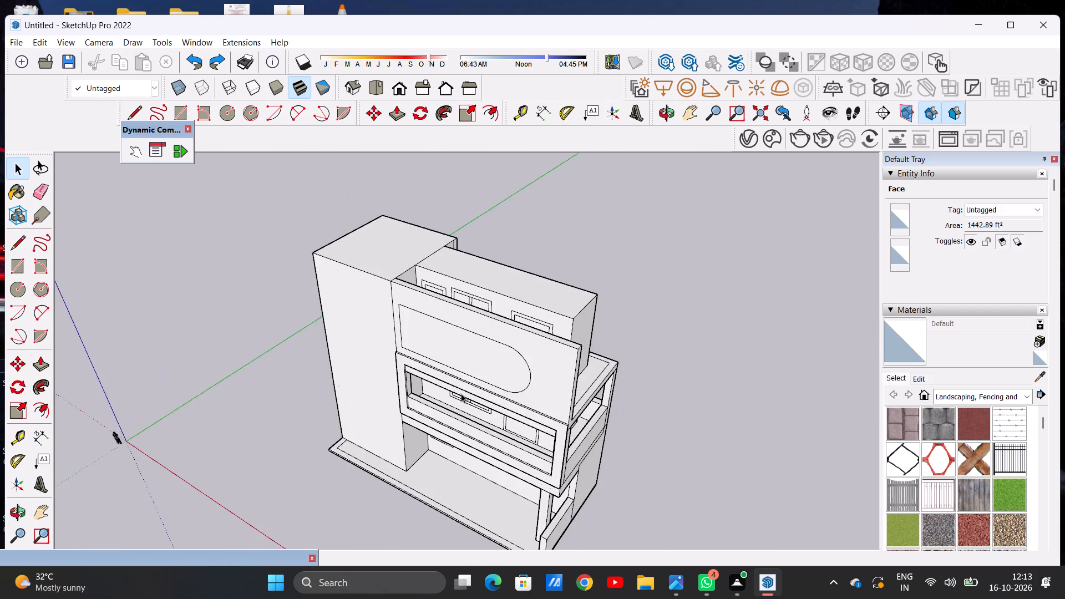
pyautogui.moveTo(463, 393); pyautogui.dragTo(491, 327, button='middle')
pyautogui.moveTo(490, 324); pyautogui.dragTo(415, 390, button='middle')
pyautogui.scroll(2, 490, 354)
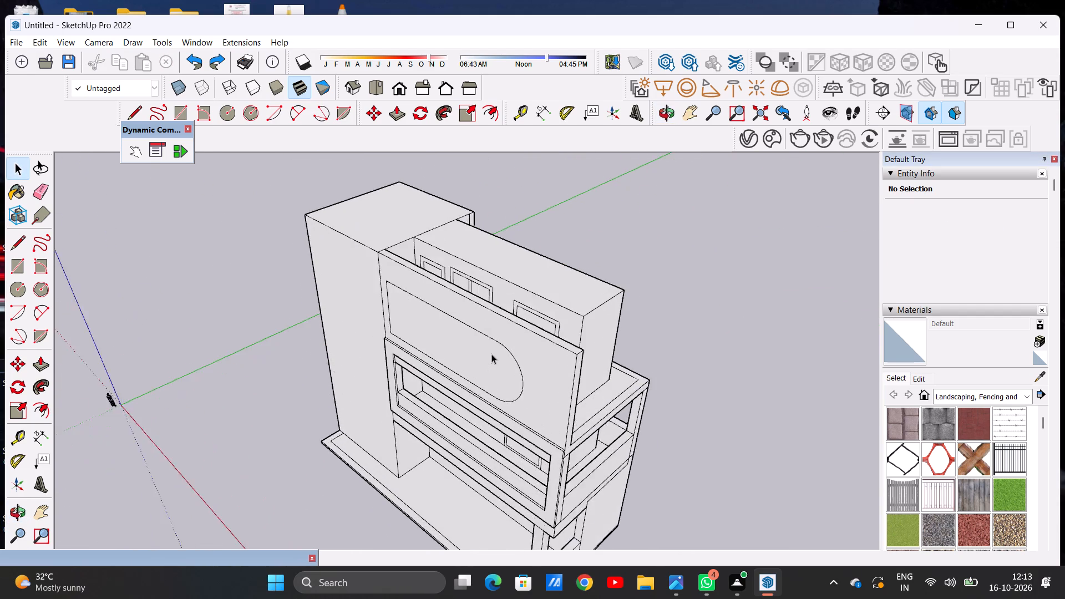
pyautogui.scroll(4, 491, 354)
pyautogui.moveTo(491, 338); pyautogui.dragTo(503, 405, button='middle')
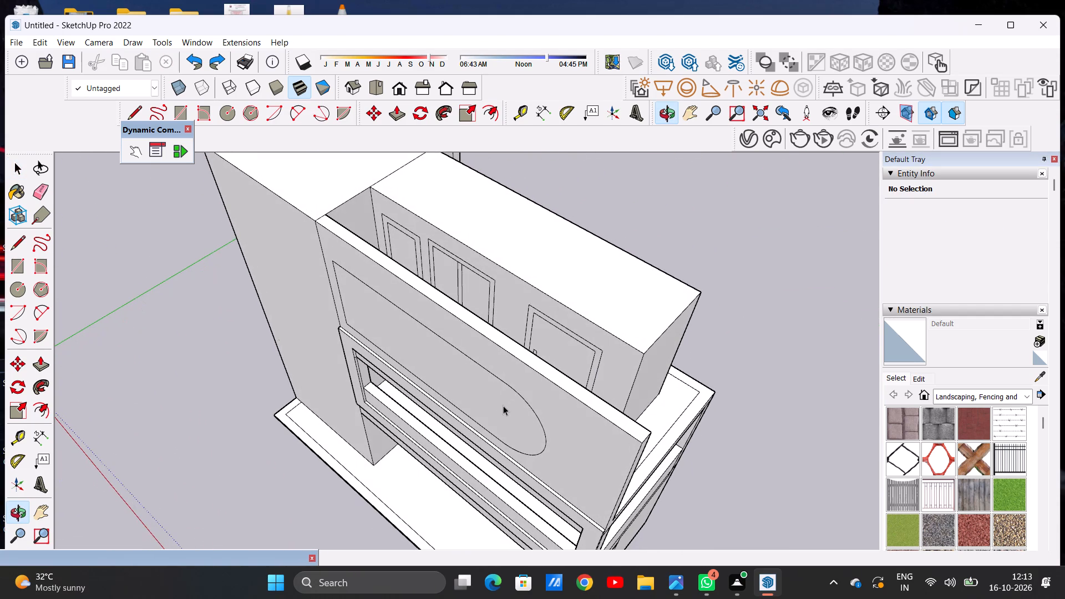
# Undo the round-ended outline and the raising of the top-storey terrace's front screen wall.
pyautogui.hotkey('ctrl', 'z')
pyautogui.hotkey('ctrl', 'z')
pyautogui.hotkey('ctrl', 'z')
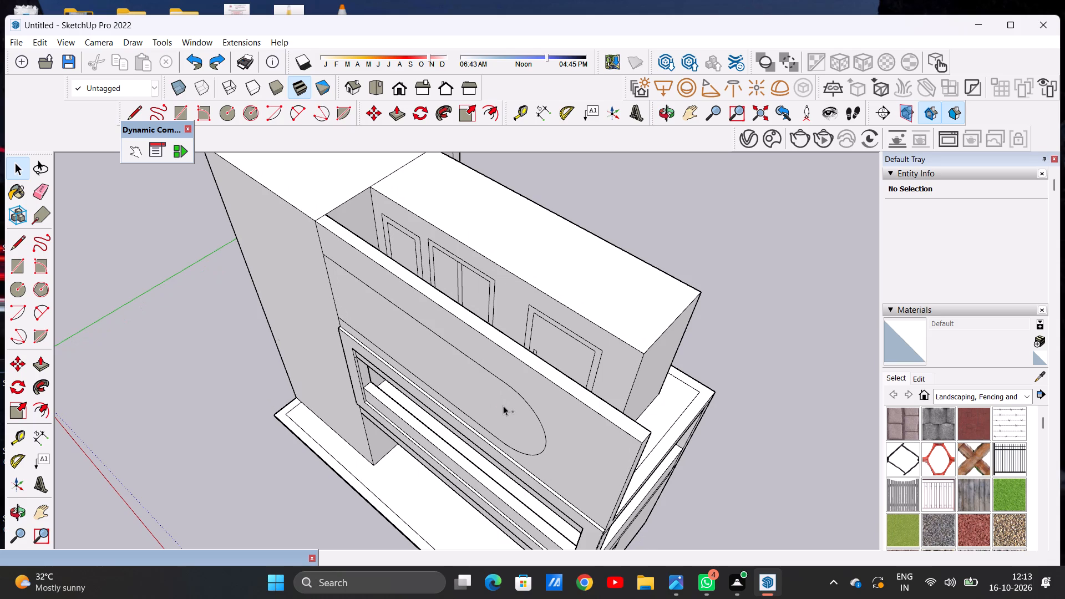
pyautogui.hotkey('ctrl', 'z')
pyautogui.hotkey('ctrl', 'z')
pyautogui.hotkey('ctrl', 'z')
pyautogui.hotkey('ctrl', 'z')
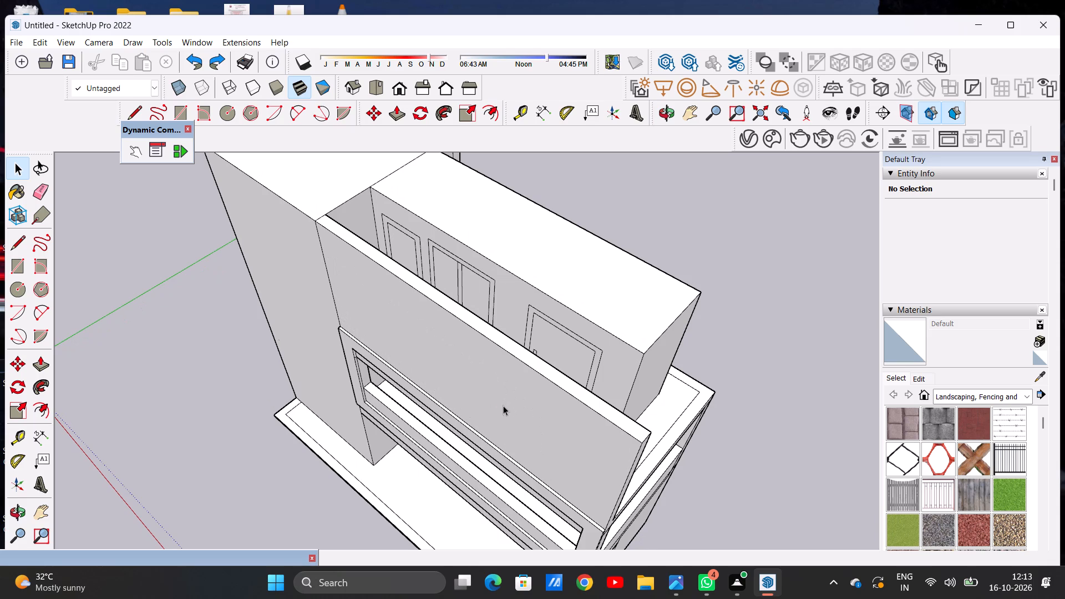
pyautogui.hotkey('ctrl', 'z')
# Raise the front border strip of the top-storey terrace with Push/Pull, level with the top of the adjoining tower block.
pyautogui.scroll(-8, 501, 347)
pyautogui.moveTo(490, 384); pyautogui.dragTo(574, 438, button='middle')
pyautogui.scroll(20, 574, 405)
pyautogui.scroll(1, 574, 405)
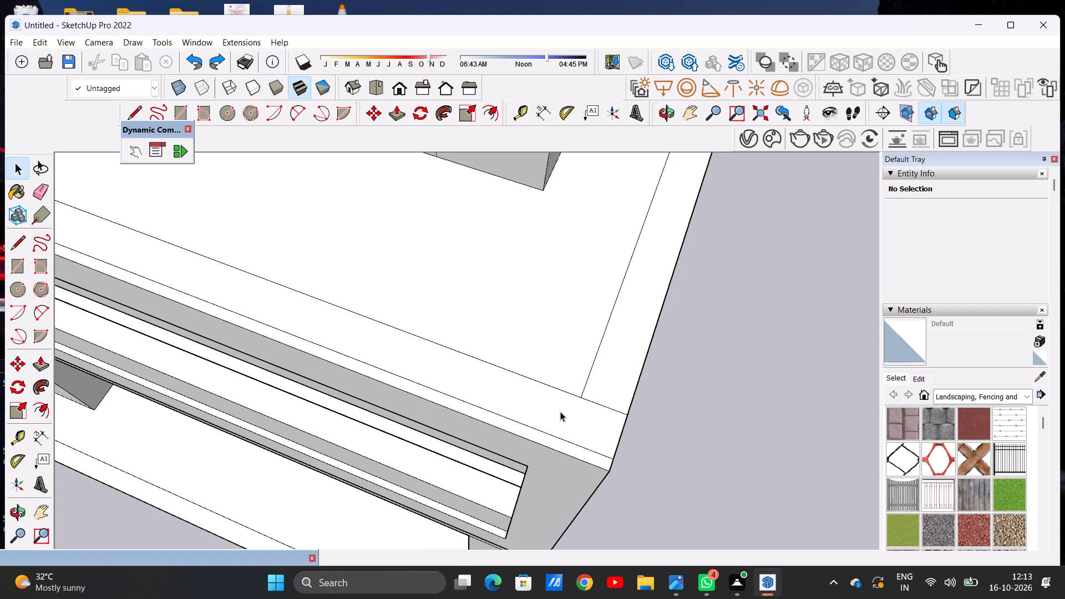
pyautogui.press('p')
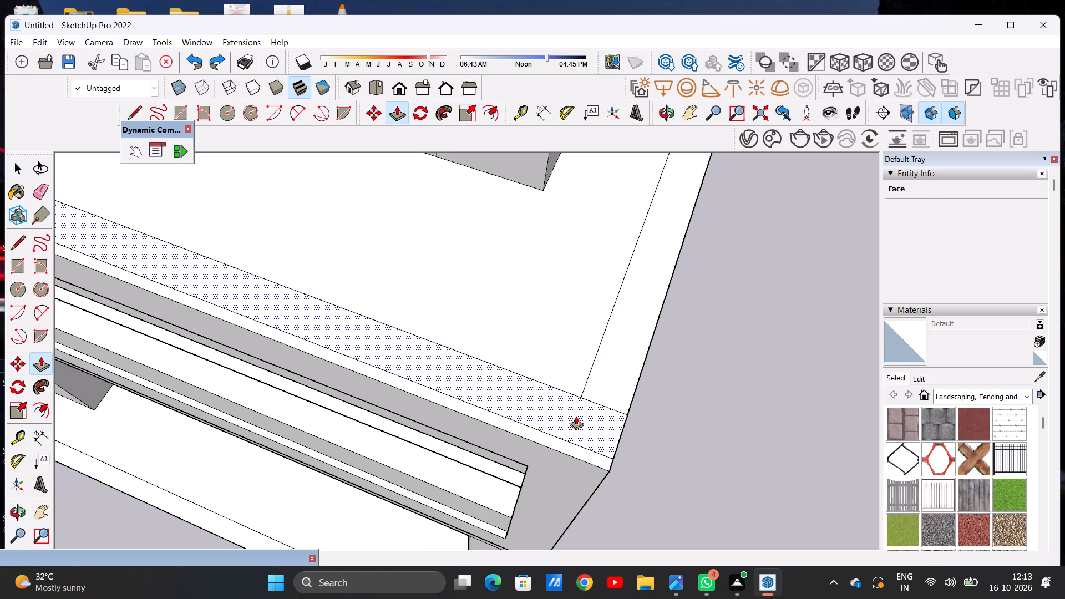
pyautogui.click(576, 416)
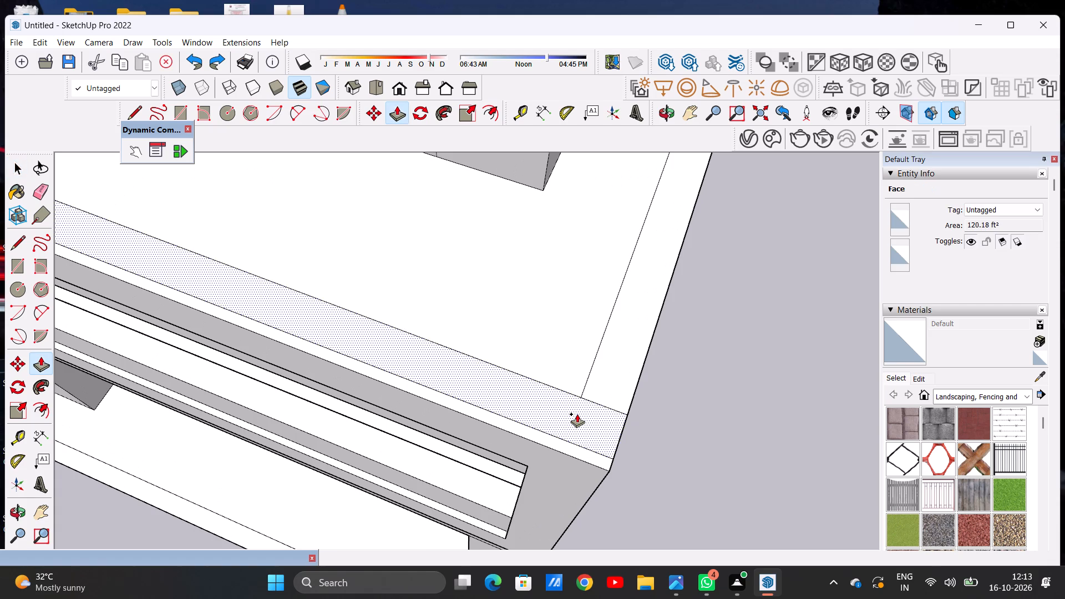
pyautogui.scroll(-10, 577, 414)
pyautogui.scroll(-12, 608, 327)
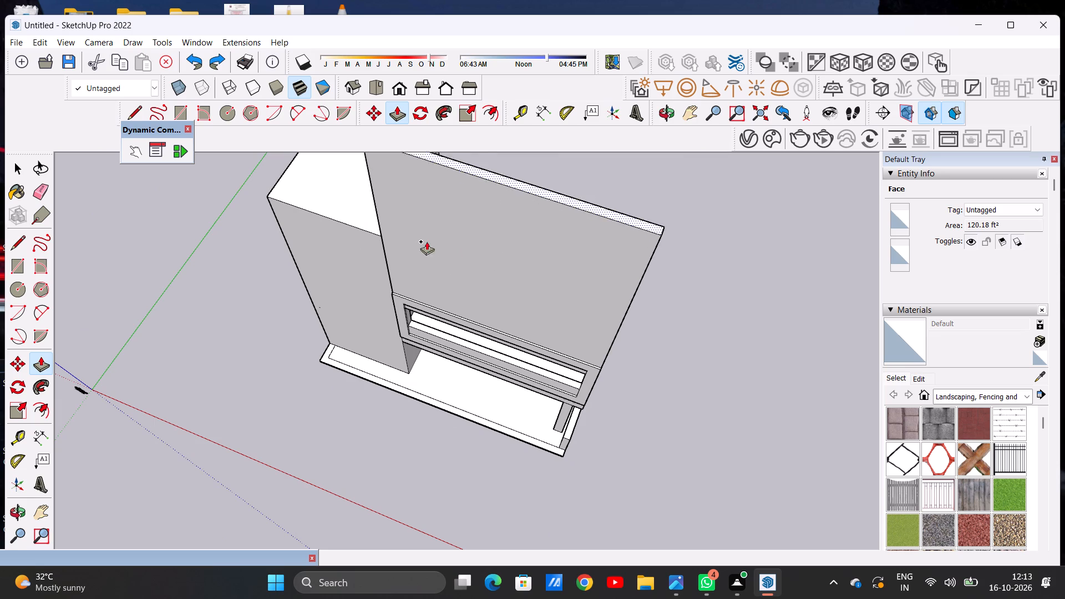
pyautogui.scroll(11, 376, 237)
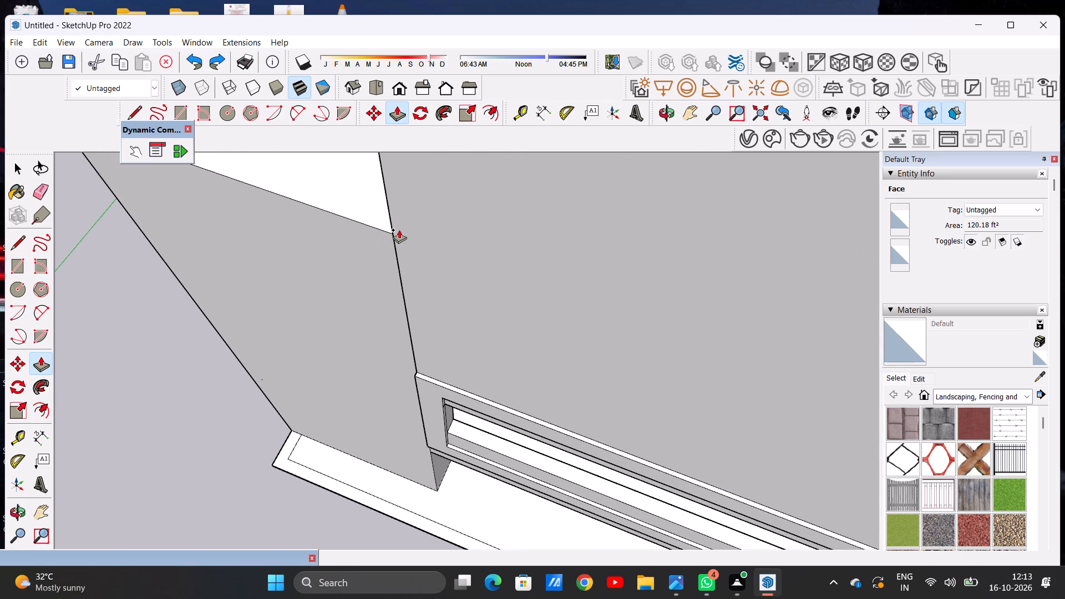
pyautogui.click(389, 237)
pyautogui.press('space')
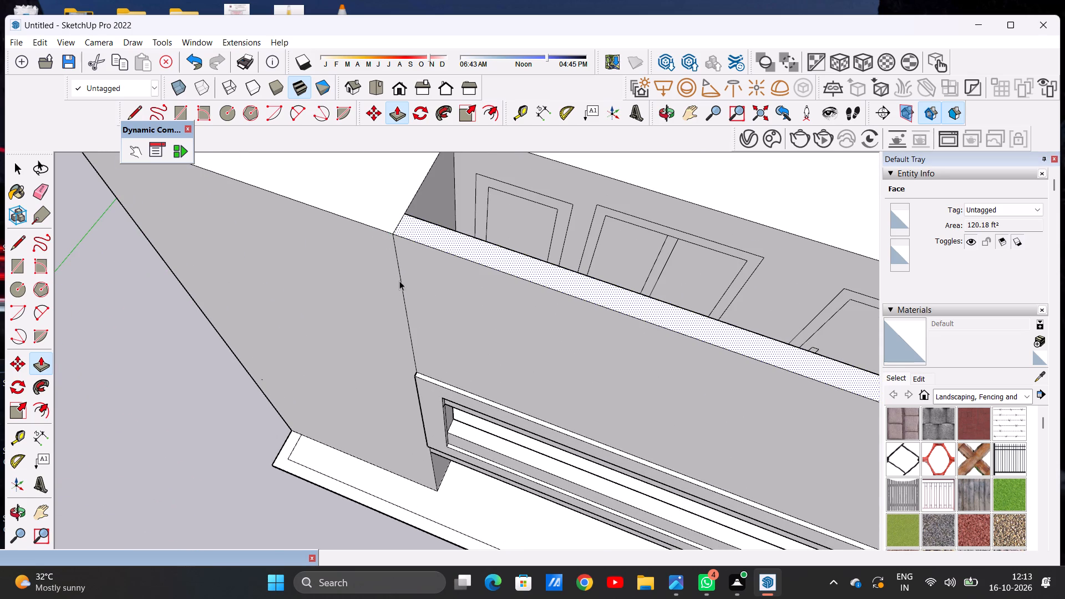
# Draw a wide rectangle on the screen wall's front face, starting near the tower block and ending short of the wall's free end.
pyautogui.scroll(-14, 423, 326)
pyautogui.moveTo(419, 369); pyautogui.dragTo(511, 220, button='middle')
pyautogui.scroll(6, 479, 276)
pyautogui.moveTo(501, 314); pyautogui.dragTo(501, 303, button='middle')
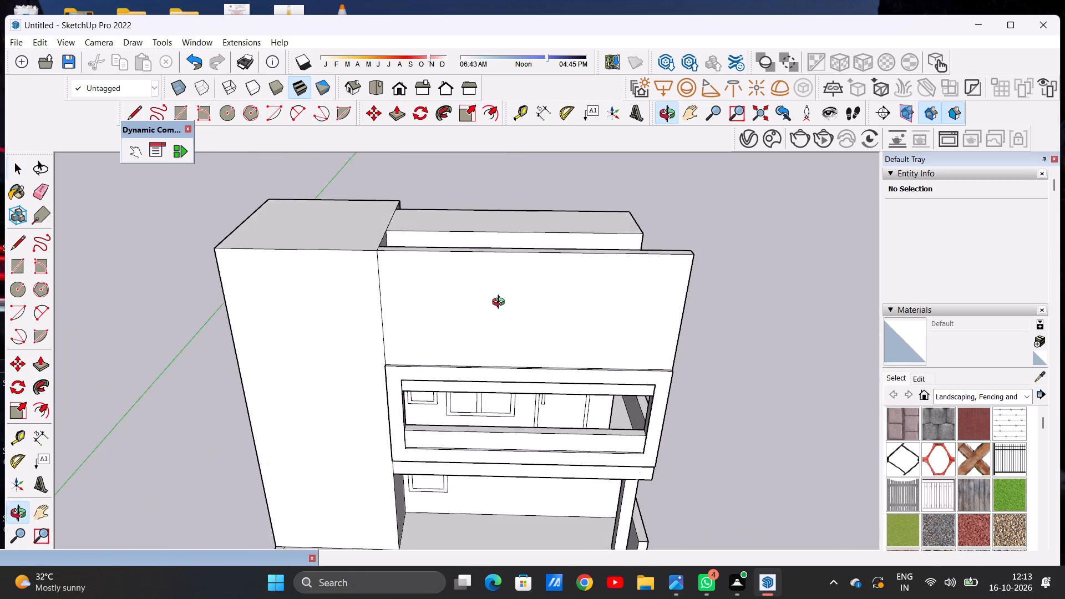
pyautogui.moveTo(501, 303); pyautogui.dragTo(476, 346, button='middle')
pyautogui.scroll(14, 449, 402)
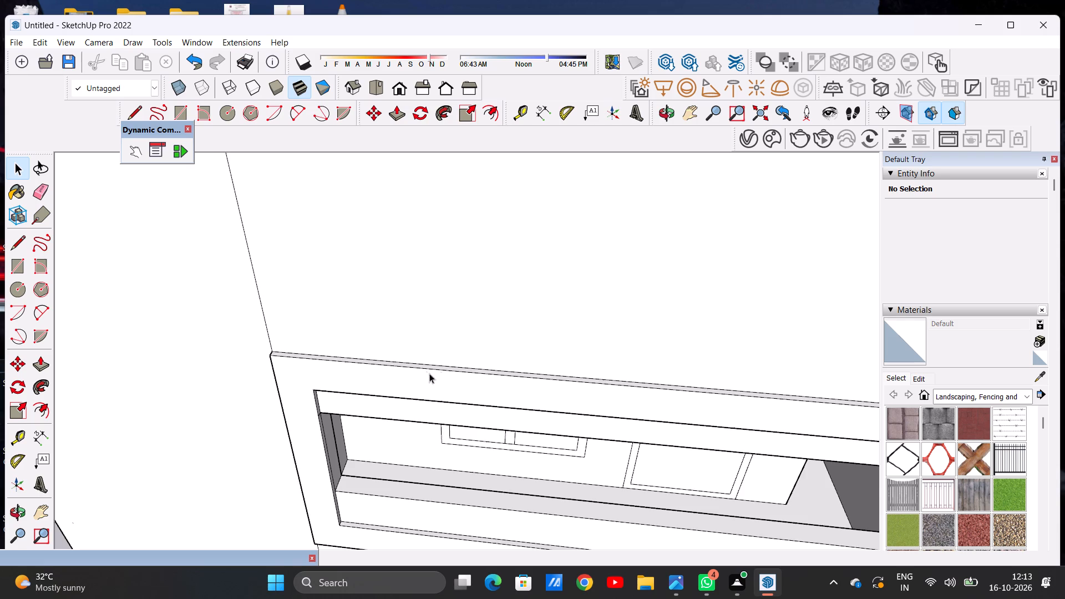
pyautogui.scroll(2, 392, 352)
pyautogui.scroll(1, 316, 343)
pyautogui.moveTo(316, 343); pyautogui.dragTo(362, 394, button='middle')
pyautogui.scroll(-5, 367, 391)
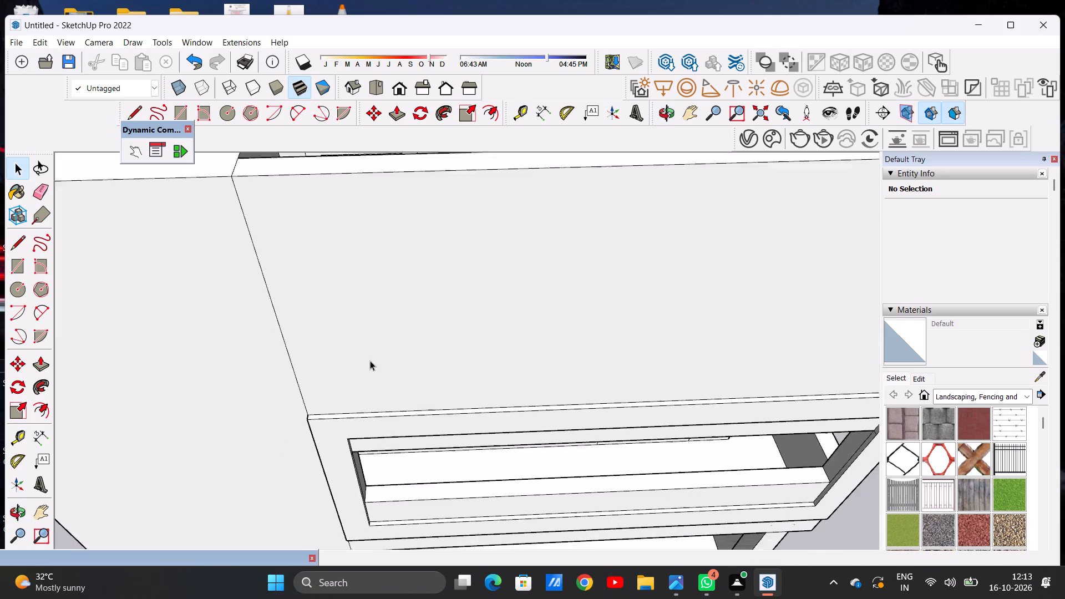
pyautogui.scroll(-6, 370, 361)
pyautogui.scroll(2, 442, 371)
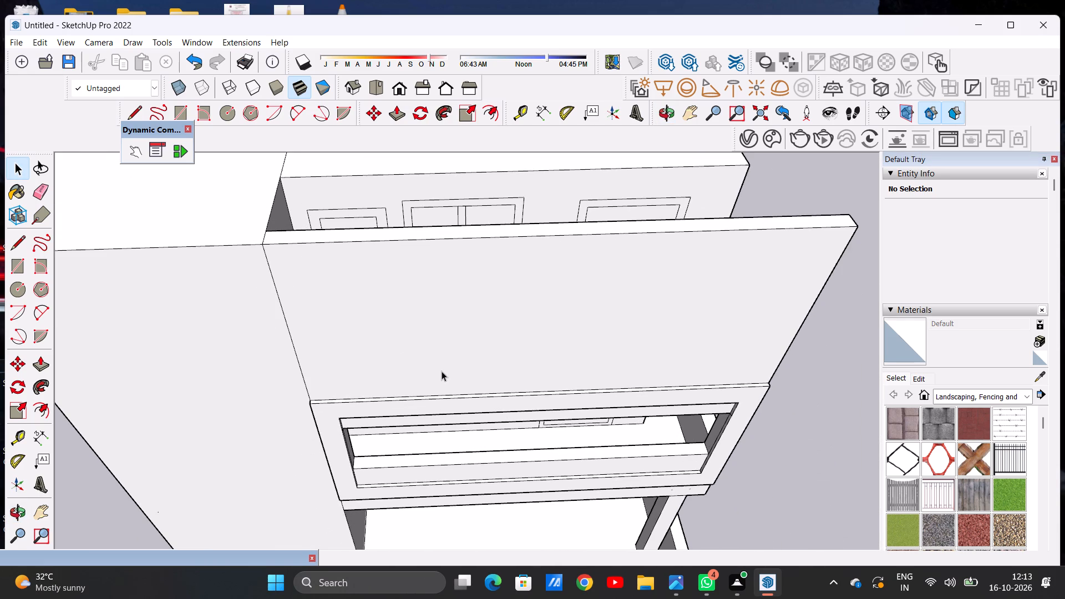
pyautogui.press('r')
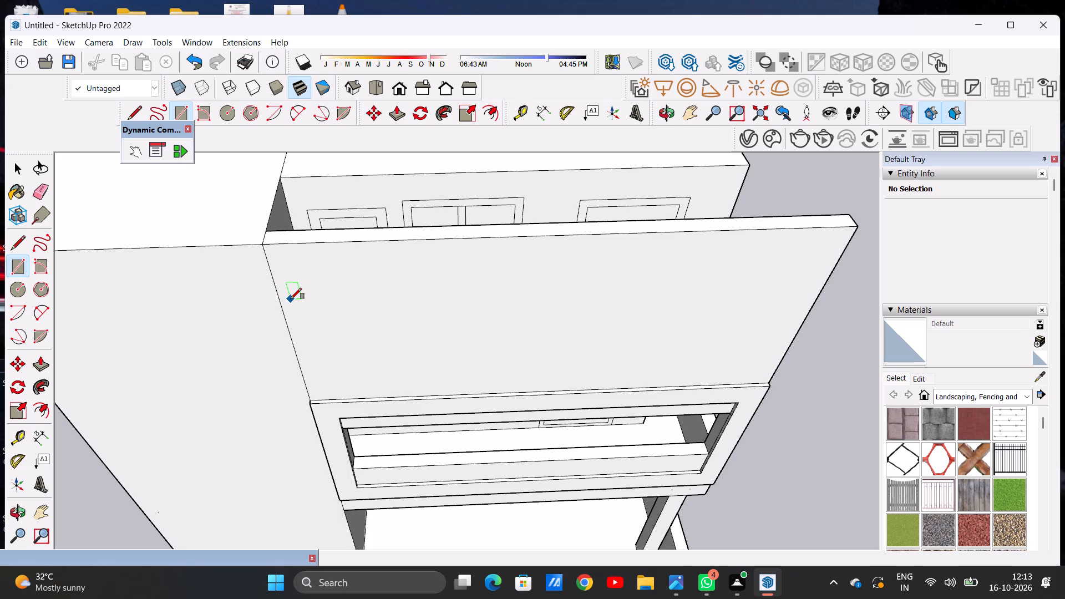
pyautogui.click(317, 379)
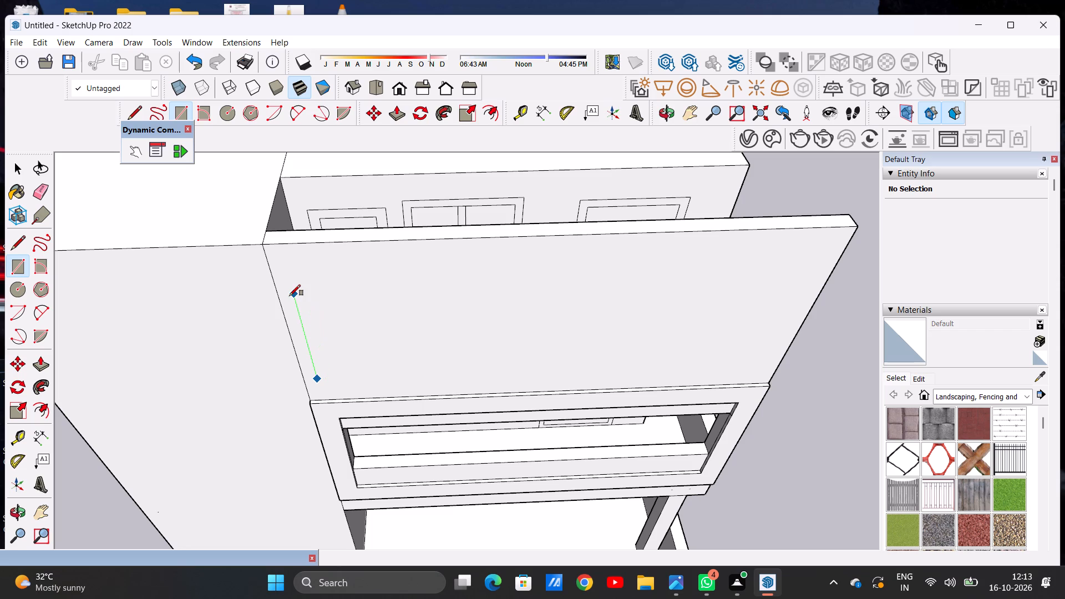
pyautogui.click(293, 297)
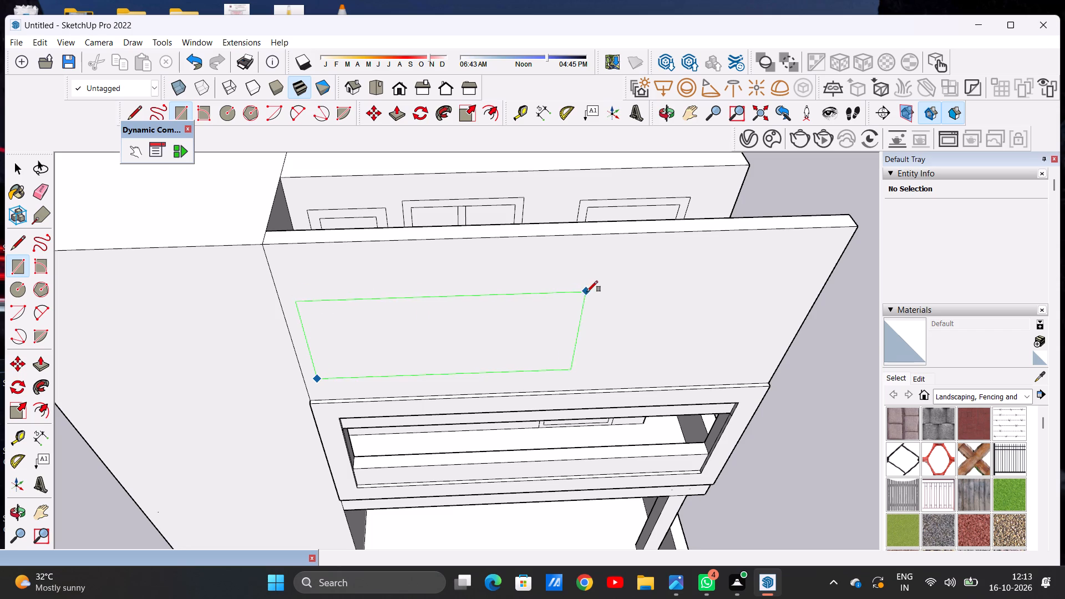
pyautogui.scroll(-8, 587, 292)
pyautogui.moveTo(590, 297); pyautogui.dragTo(579, 226, button='middle')
pyautogui.scroll(6, 611, 280)
pyautogui.moveTo(618, 290); pyautogui.dragTo(617, 286, button='middle')
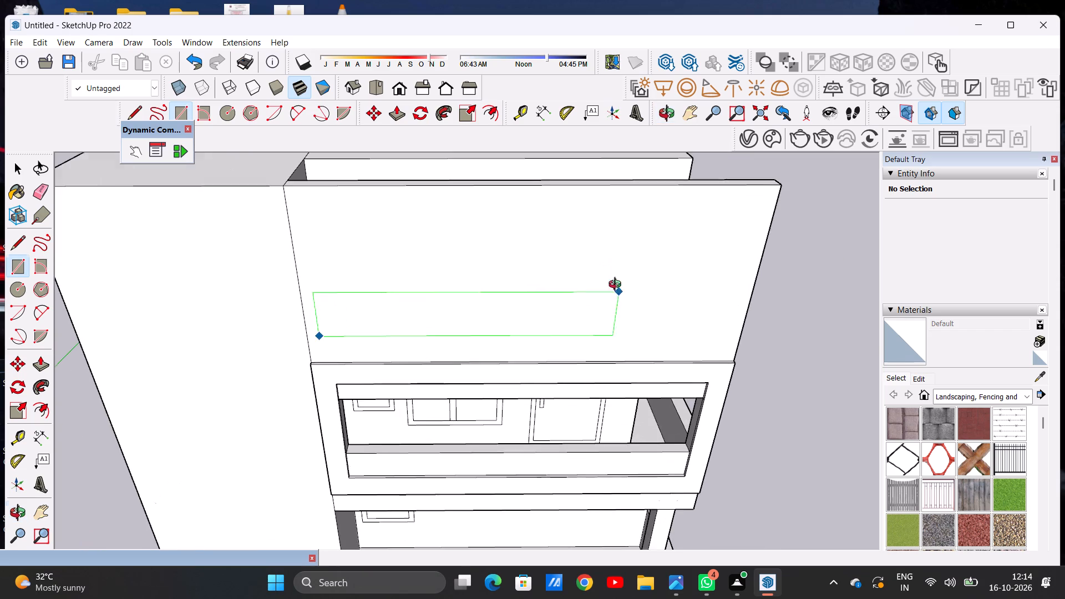
pyautogui.moveTo(617, 286); pyautogui.dragTo(618, 240, button='middle')
pyautogui.scroll(-4, 607, 285)
pyautogui.scroll(6, 598, 250)
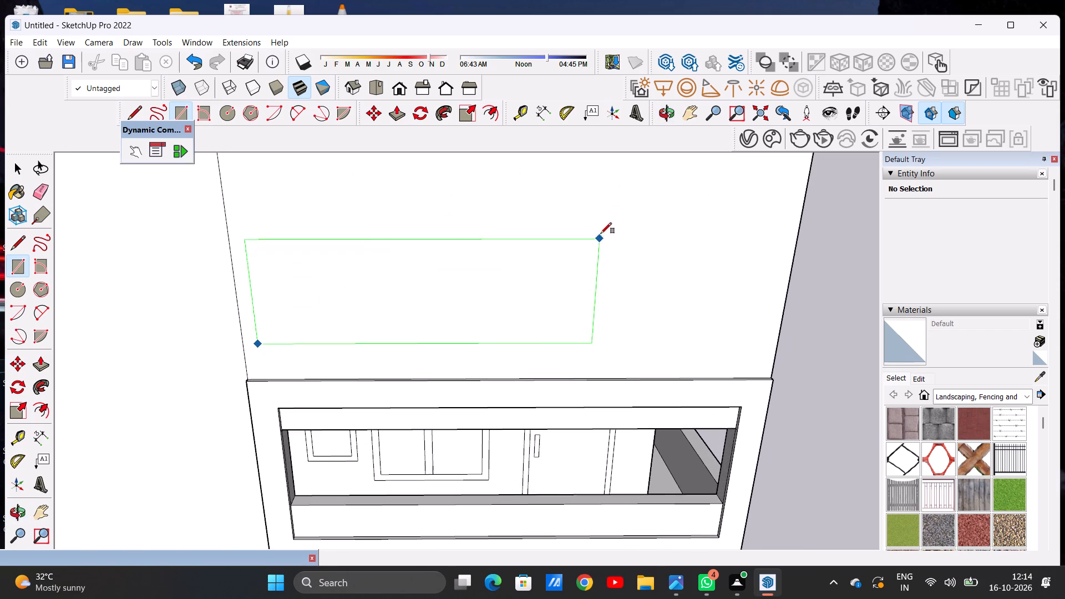
pyautogui.scroll(-8, 617, 236)
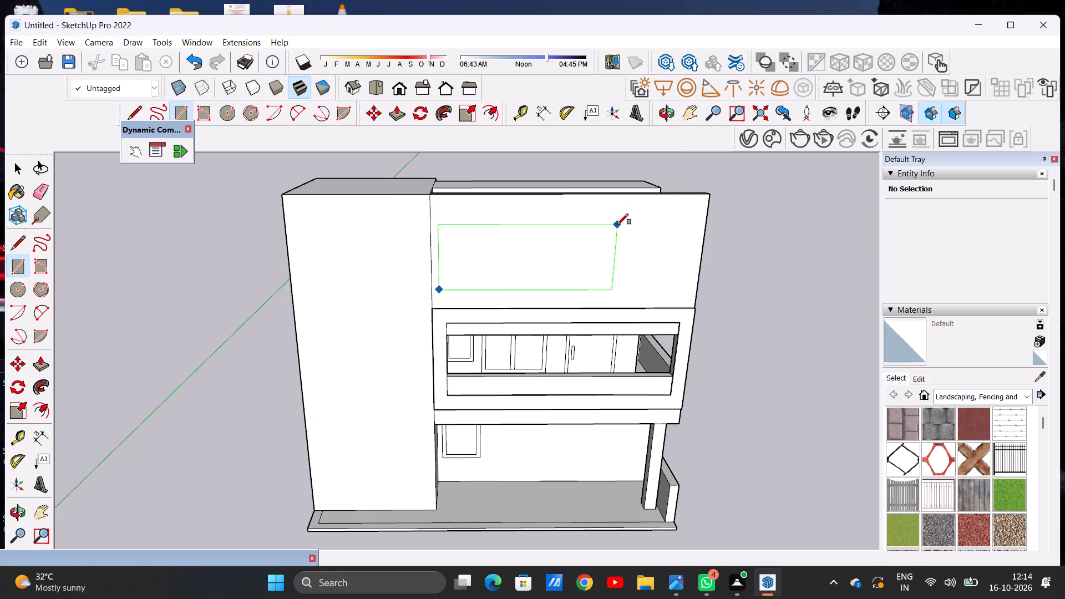
pyautogui.click(617, 225)
pyautogui.press('space')
# Add a half-circle arc bulging outward across the rectangle's short side nearest the screen wall's free end.
pyautogui.scroll(-6, 564, 266)
pyautogui.moveTo(629, 282); pyautogui.dragTo(625, 200, button='middle')
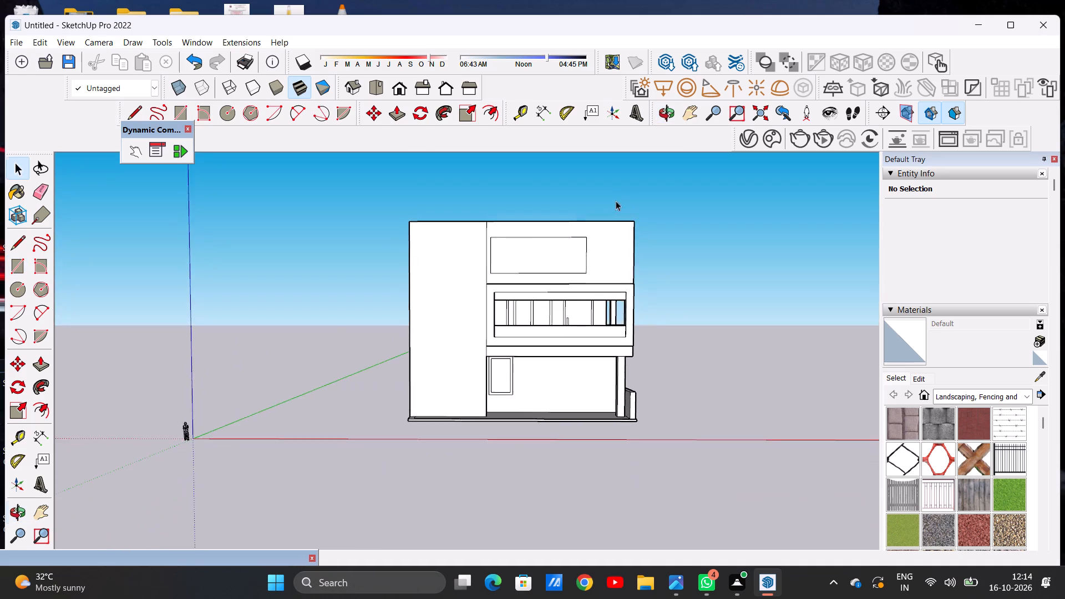
pyautogui.scroll(8, 577, 240)
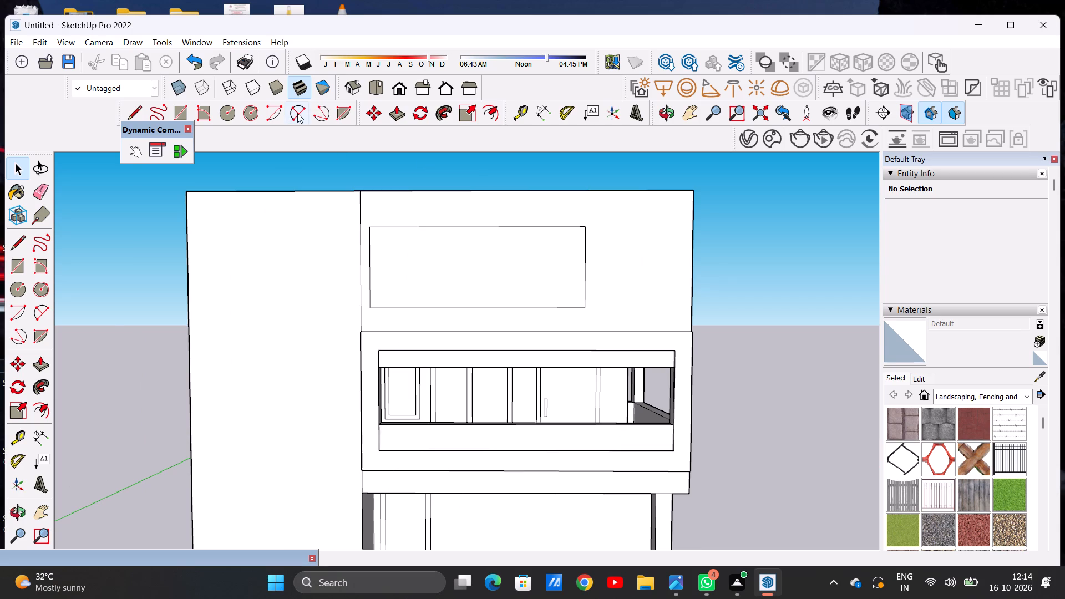
pyautogui.click(297, 113)
pyautogui.scroll(3, 503, 216)
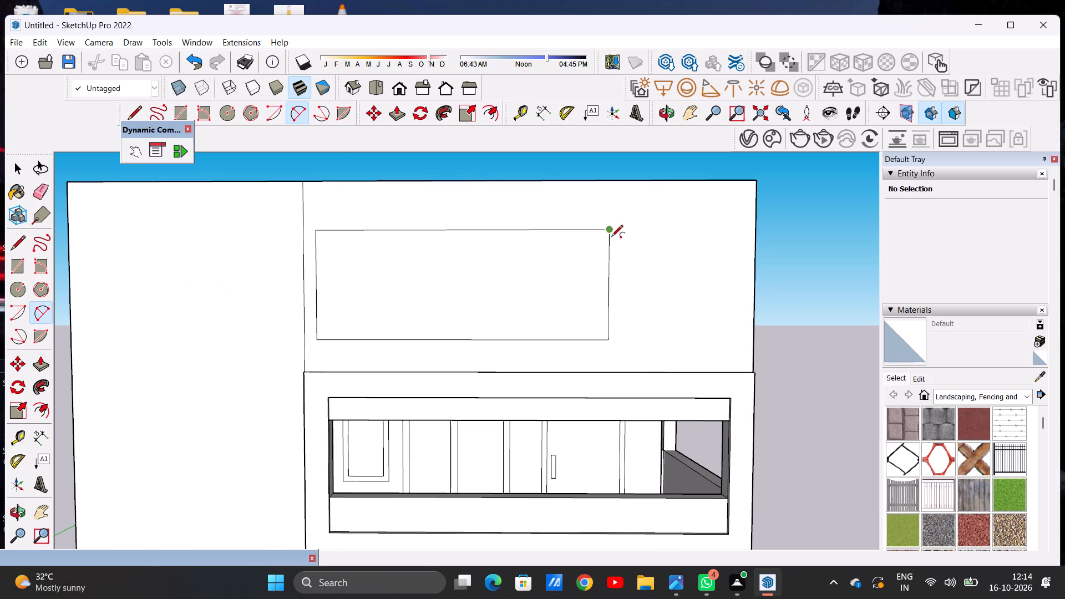
pyautogui.click(610, 230)
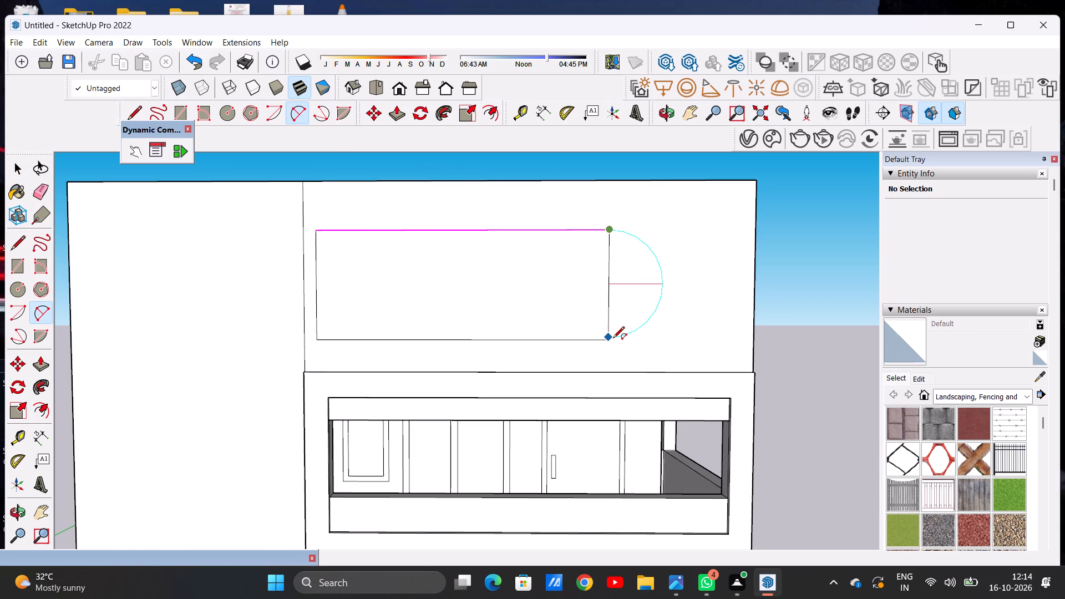
pyautogui.click(607, 340)
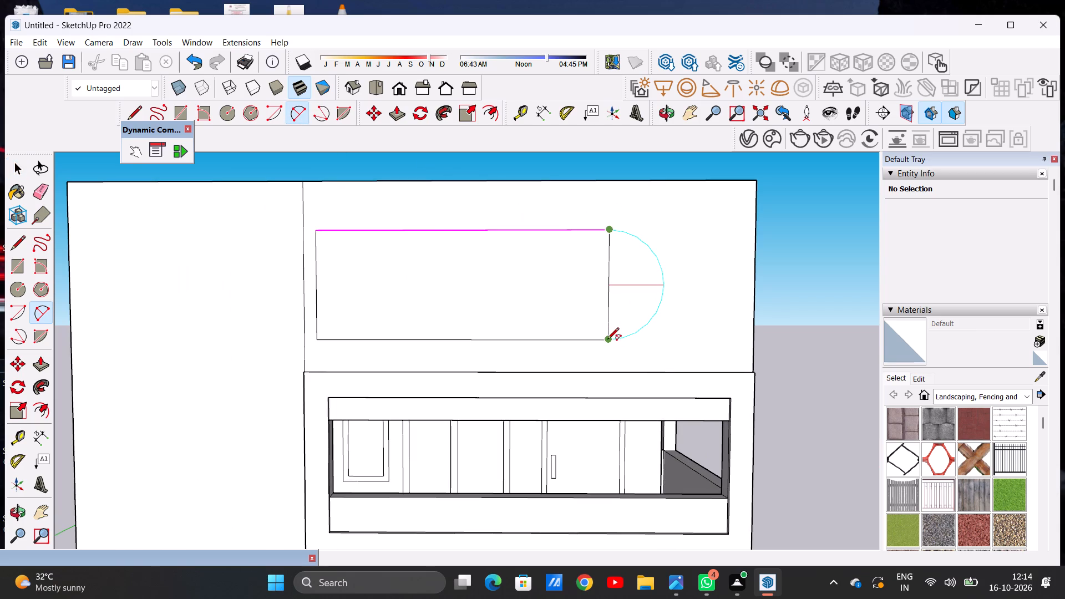
pyautogui.click(670, 332)
pyautogui.press('space')
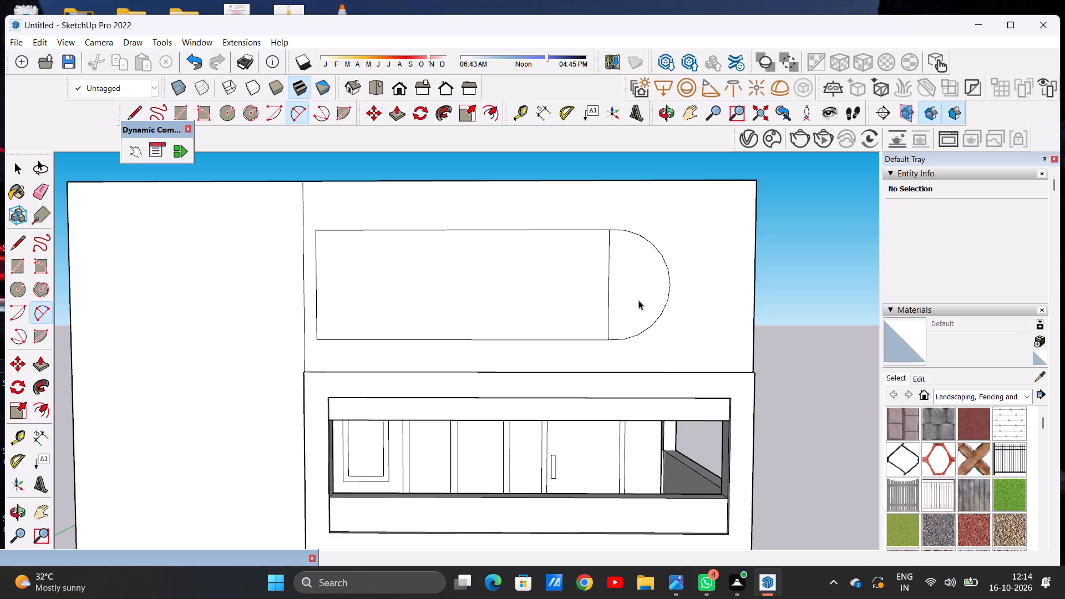
# Erase the line between the rectangle and the half circle to leave one round-ended outline.
pyautogui.scroll(2, 635, 298)
pyautogui.press('e')
pyautogui.moveTo(601, 285); pyautogui.dragTo(610, 283)
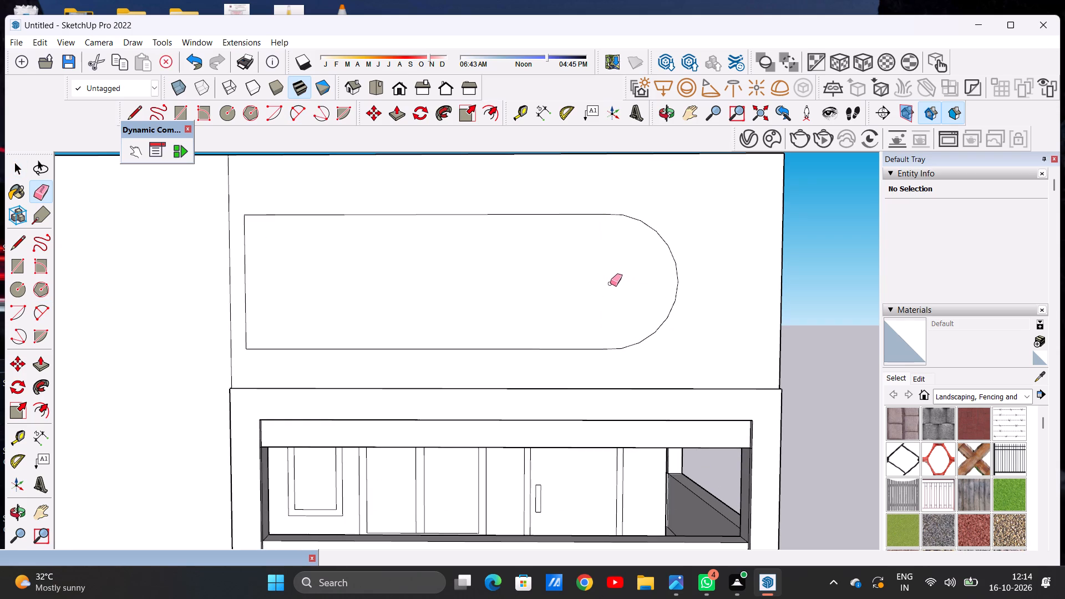
pyautogui.press('space')
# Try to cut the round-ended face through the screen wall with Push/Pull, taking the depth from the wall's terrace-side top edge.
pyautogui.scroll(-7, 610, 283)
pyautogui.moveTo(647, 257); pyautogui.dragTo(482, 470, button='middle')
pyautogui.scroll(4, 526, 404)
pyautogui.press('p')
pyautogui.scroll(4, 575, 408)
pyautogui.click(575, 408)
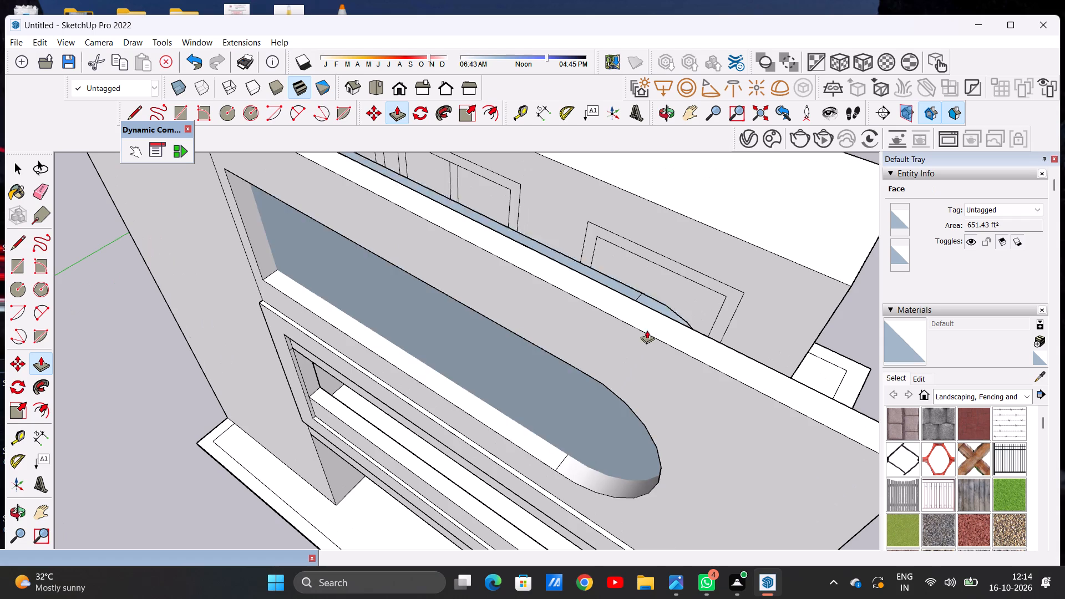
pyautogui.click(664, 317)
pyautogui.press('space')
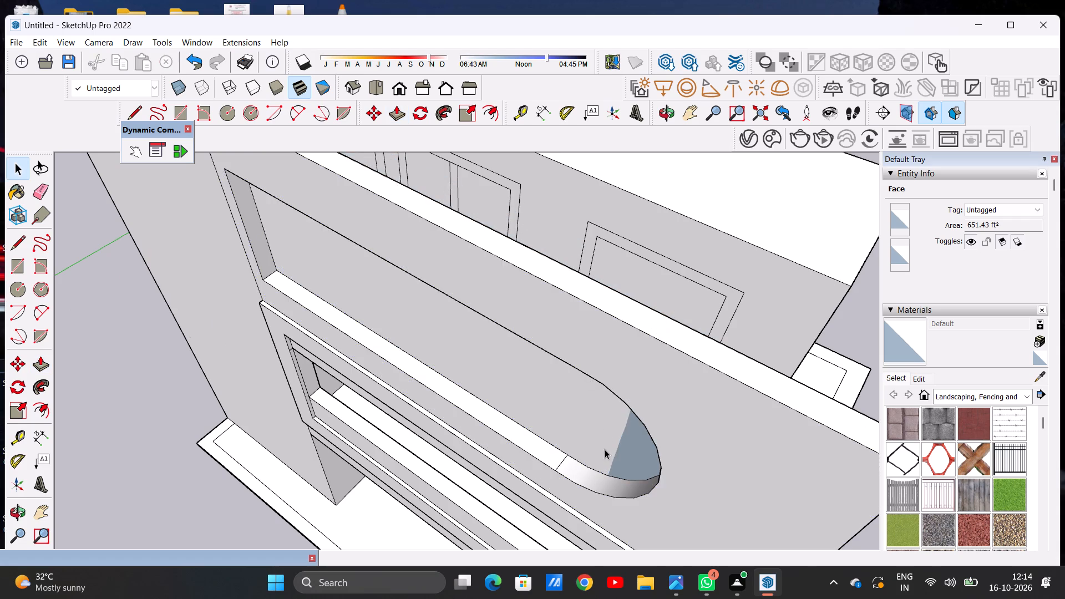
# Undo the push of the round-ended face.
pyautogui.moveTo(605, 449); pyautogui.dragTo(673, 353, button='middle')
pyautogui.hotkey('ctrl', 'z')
# Select the round-ended face on the screen wall and push it back through the wall with Push/Pull.
pyautogui.scroll(-7, 581, 347)
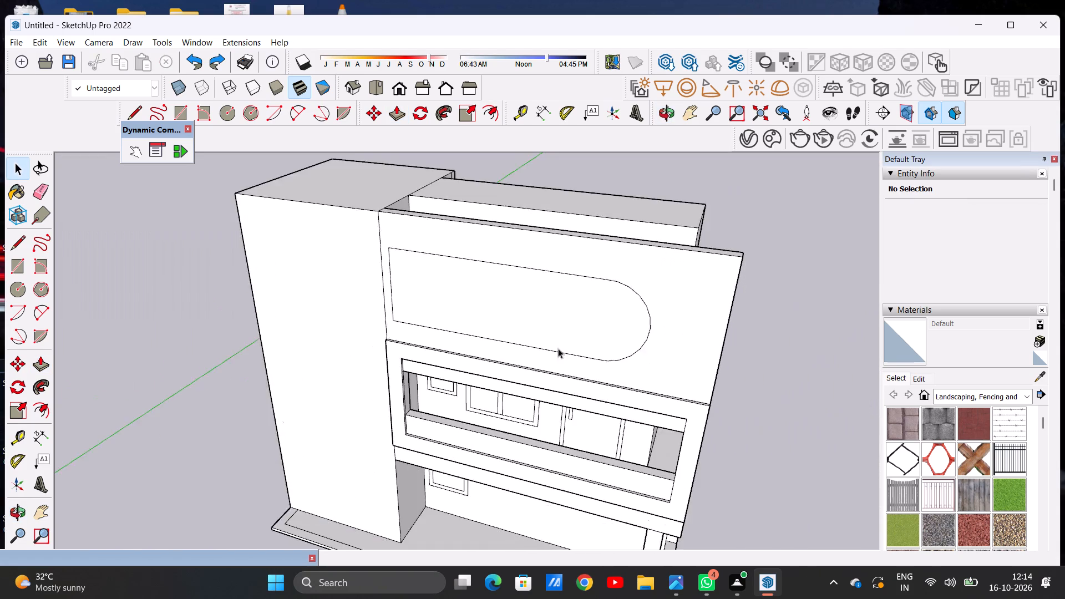
pyautogui.scroll(-6, 558, 348)
pyautogui.moveTo(634, 331); pyautogui.dragTo(521, 309, button='middle')
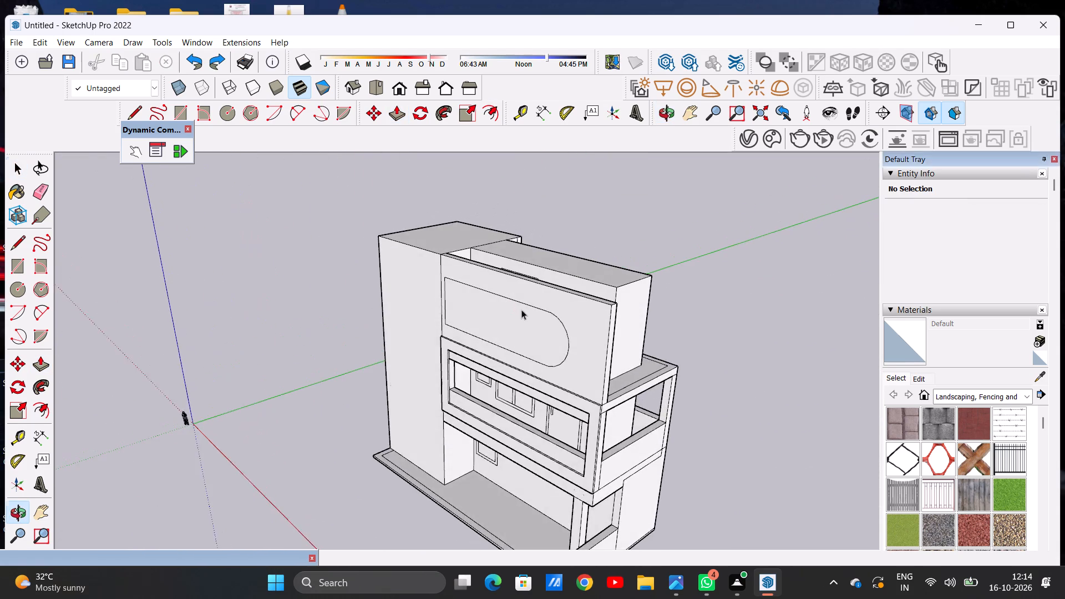
pyautogui.scroll(2, 535, 337)
pyautogui.scroll(-9, 540, 334)
pyautogui.scroll(11, 526, 324)
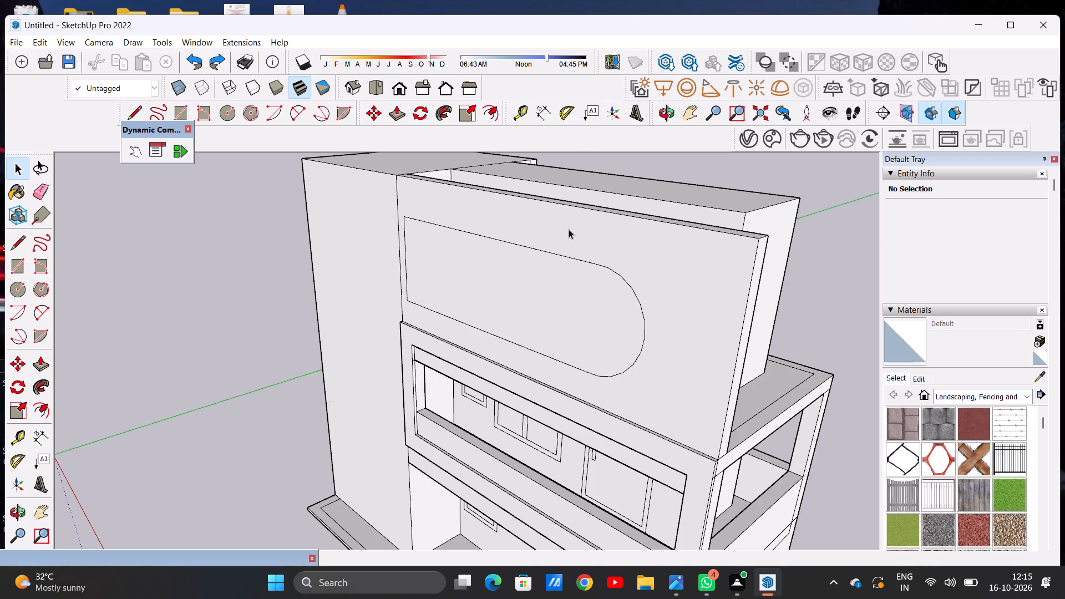
pyautogui.click(551, 313)
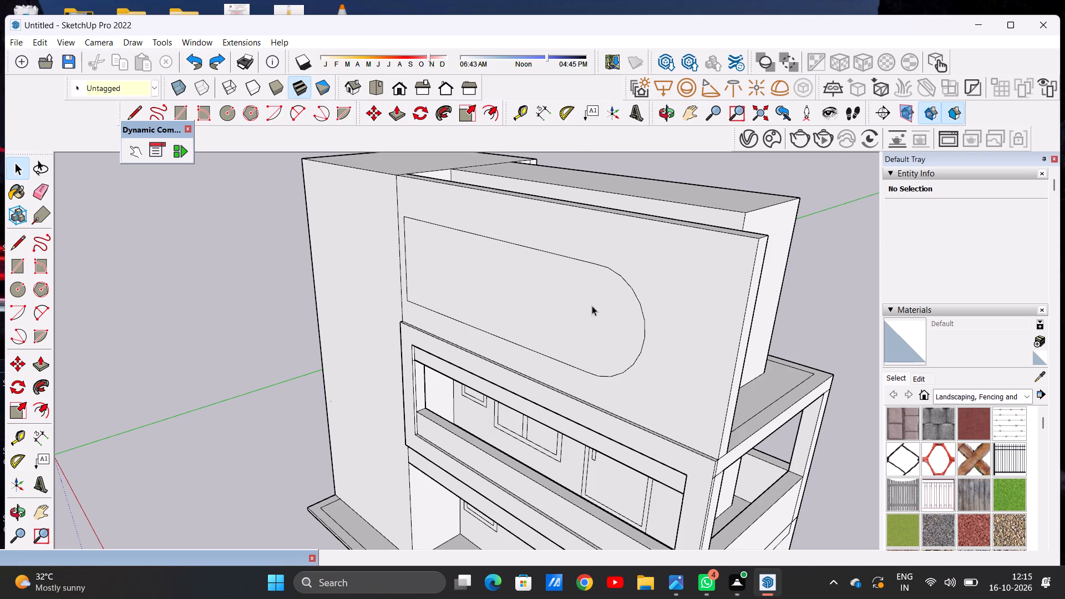
pyautogui.click(592, 306)
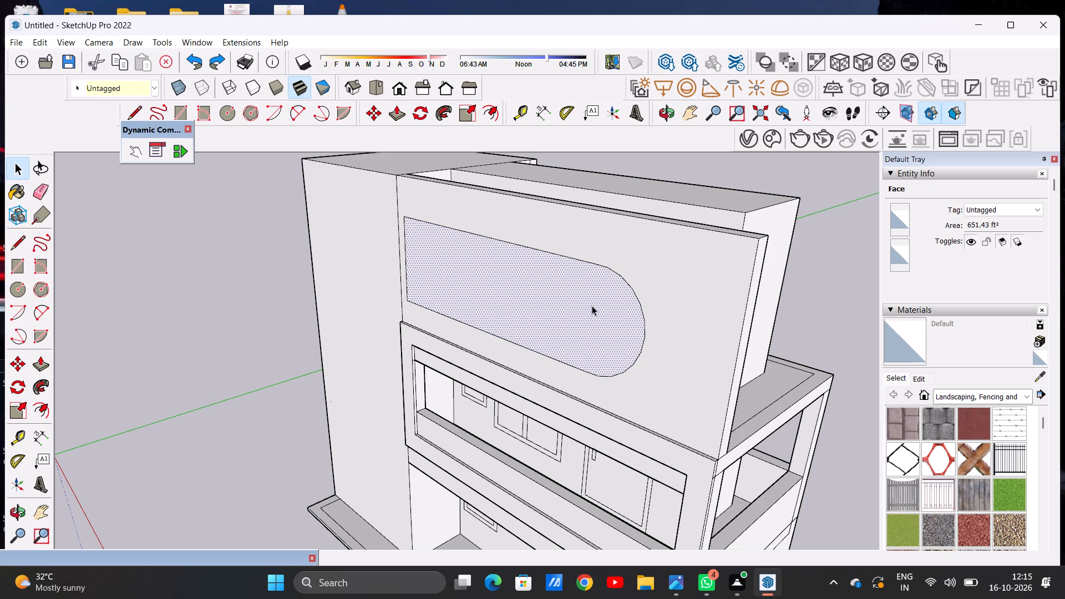
pyautogui.press('p')
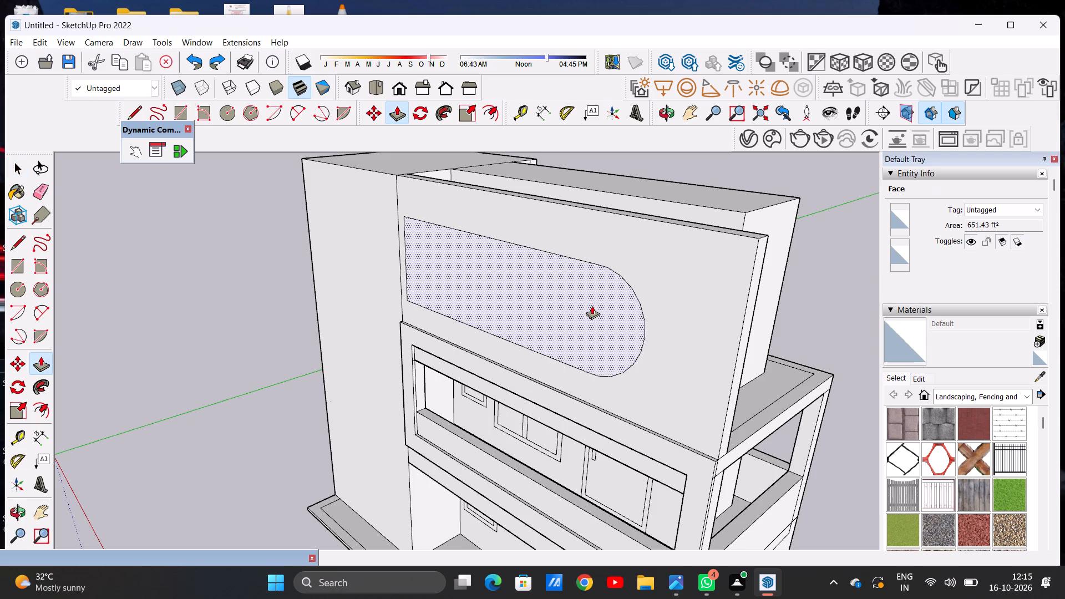
pyautogui.moveTo(606, 329); pyautogui.dragTo(630, 321)
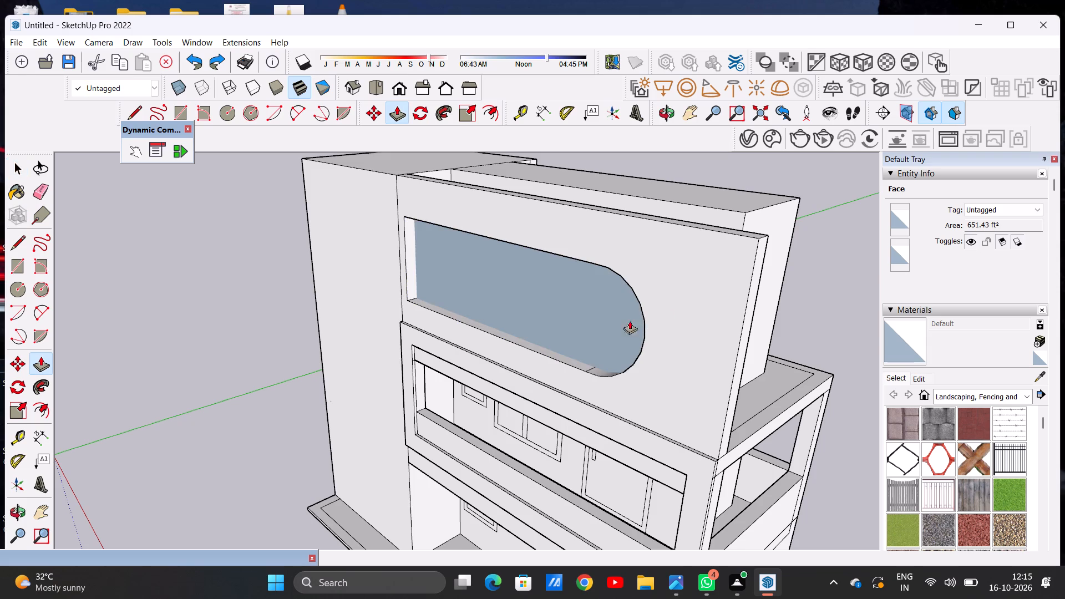
pyautogui.moveTo(630, 321); pyautogui.dragTo(737, 271)
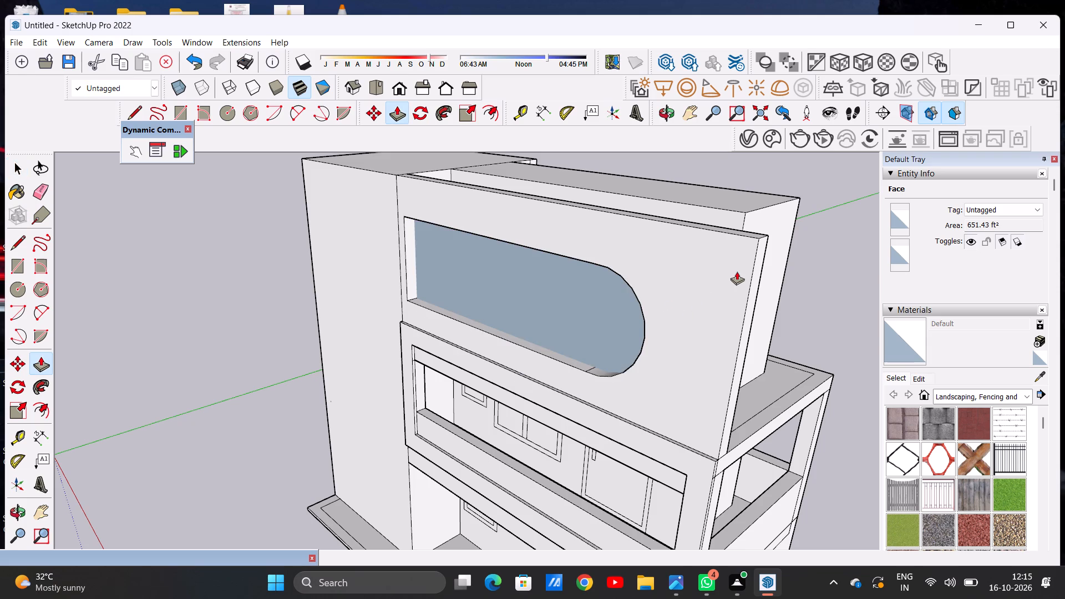
pyautogui.click(608, 326)
pyautogui.press('space')
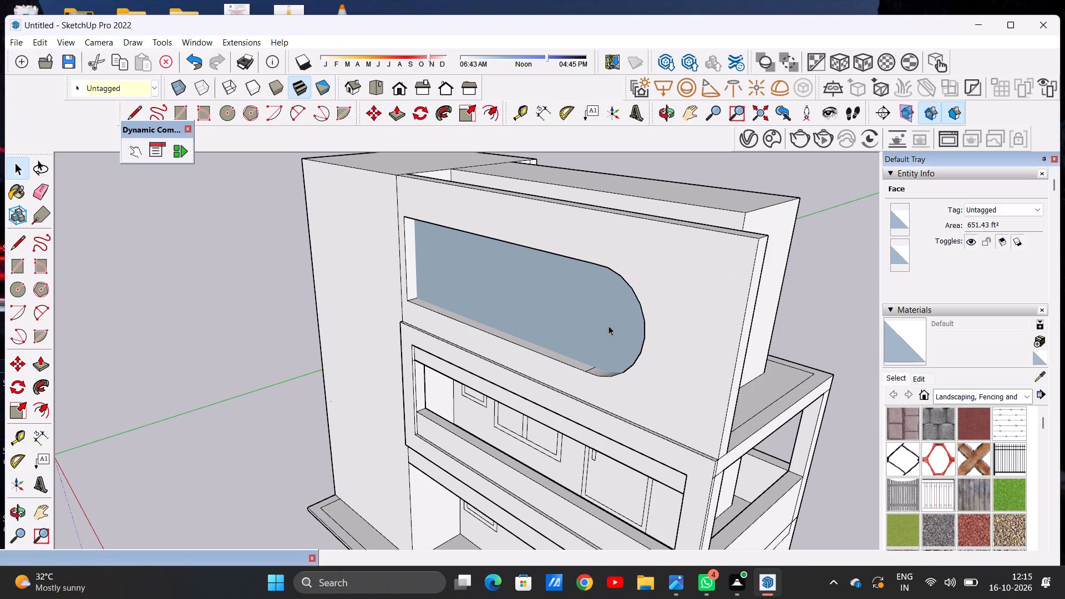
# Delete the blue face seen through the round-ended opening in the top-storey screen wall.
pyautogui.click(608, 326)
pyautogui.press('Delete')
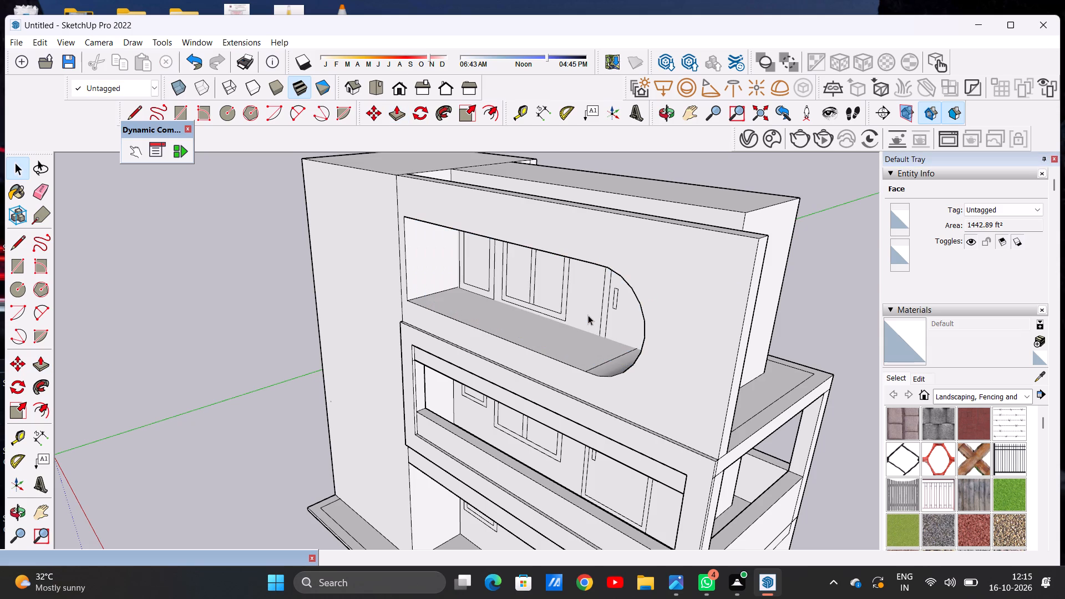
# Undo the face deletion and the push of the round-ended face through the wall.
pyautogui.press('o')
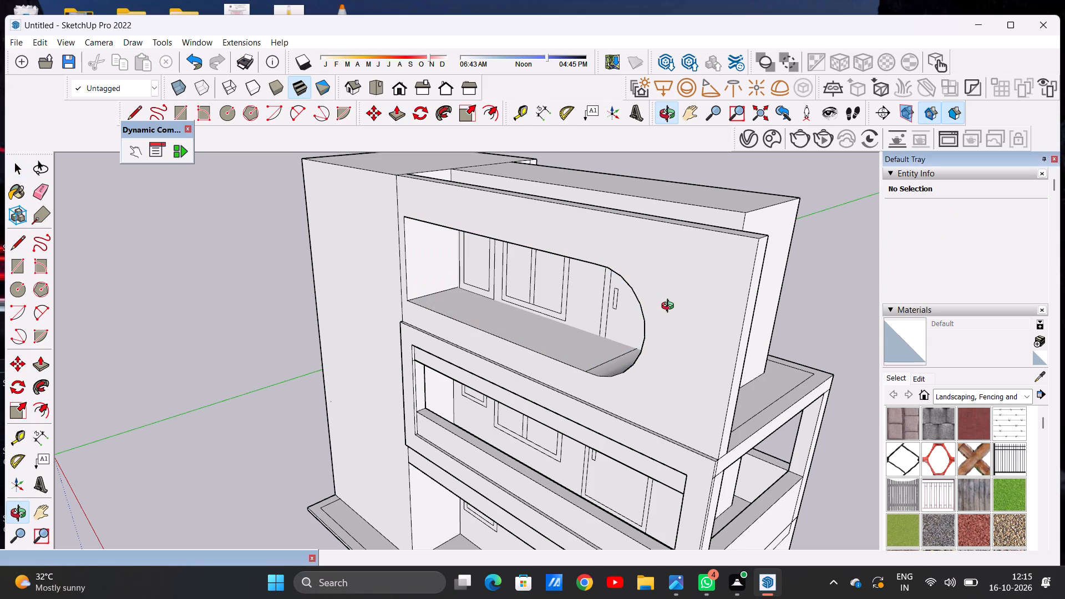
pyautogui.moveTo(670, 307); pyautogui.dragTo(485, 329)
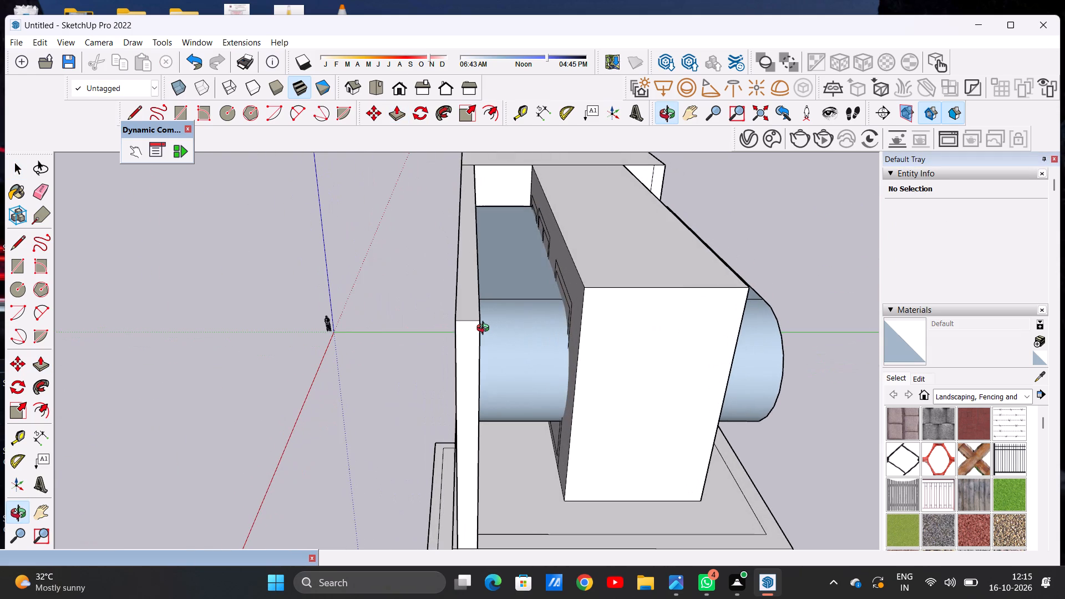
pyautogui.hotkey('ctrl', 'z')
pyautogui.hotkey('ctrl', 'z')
# Push the round-ended face into the screen wall with Push/Pull, taking the depth from the wall's top corner on the terrace side.
pyautogui.moveTo(449, 330); pyautogui.dragTo(540, 341)
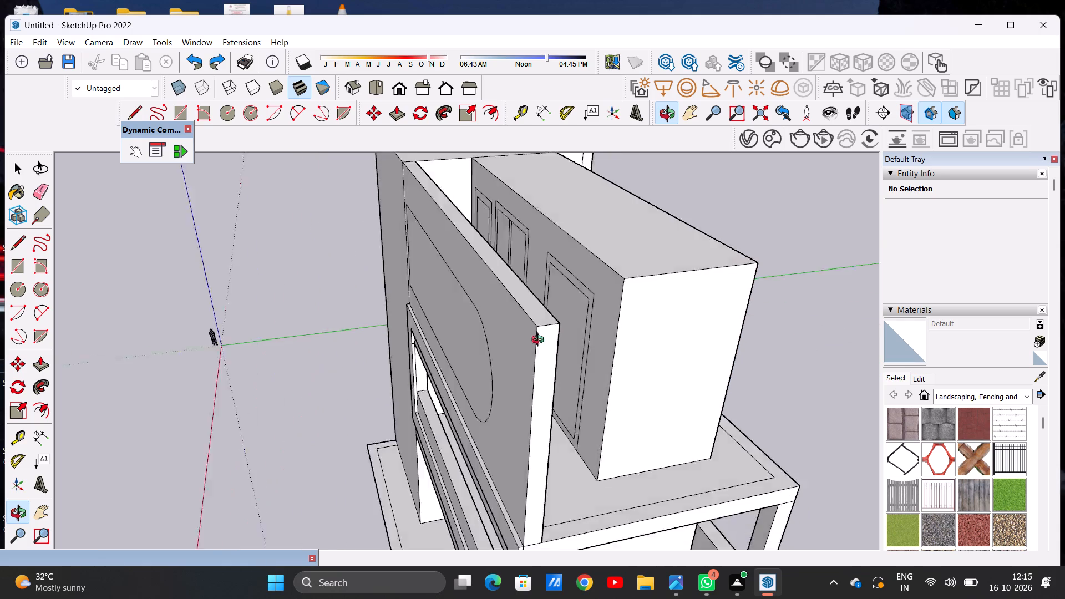
pyautogui.moveTo(540, 341); pyautogui.dragTo(604, 337)
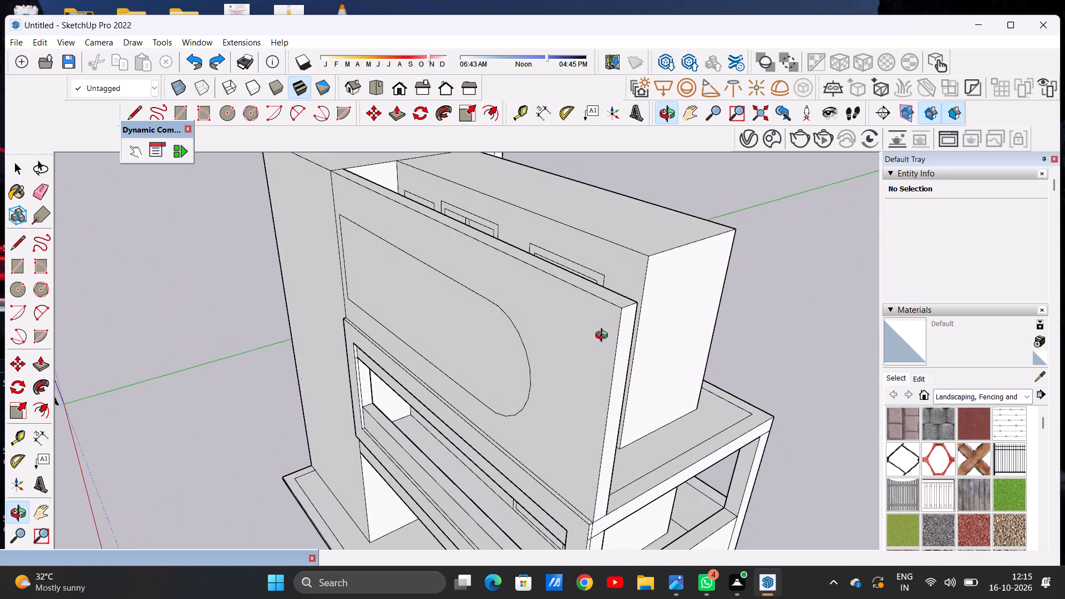
pyautogui.press('space')
pyautogui.write('P')
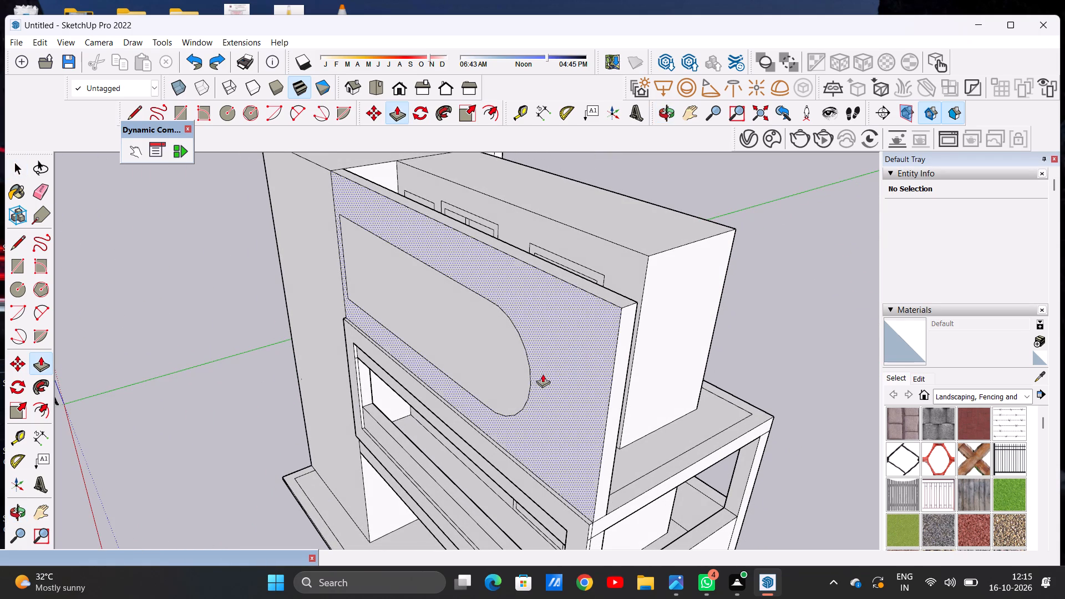
pyautogui.moveTo(498, 368); pyautogui.dragTo(634, 306)
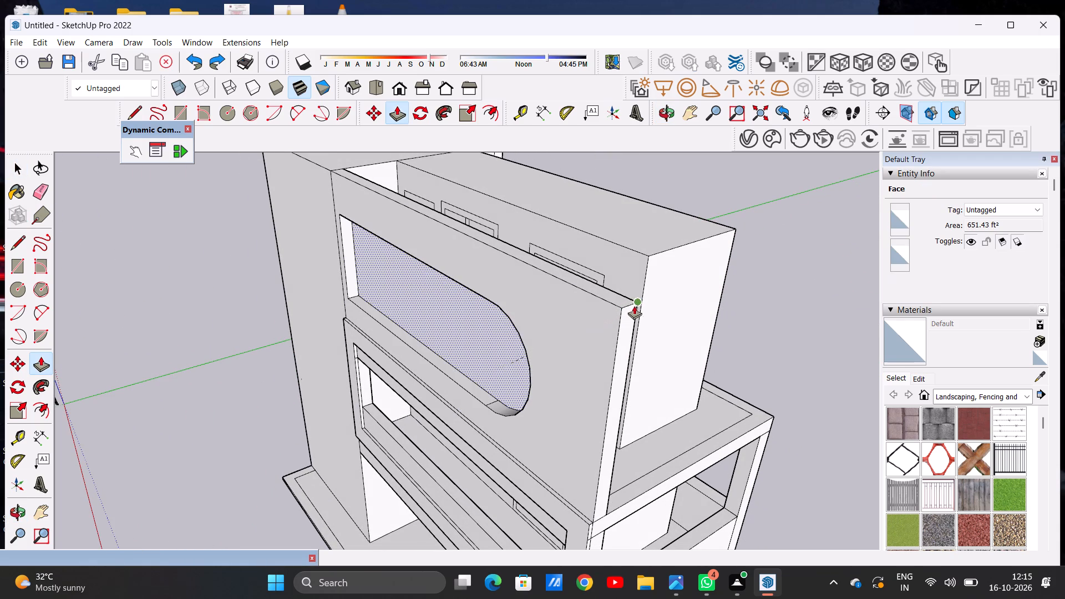
pyautogui.moveTo(634, 306); pyautogui.dragTo(635, 306)
pyautogui.click(635, 306)
pyautogui.click(635, 306)
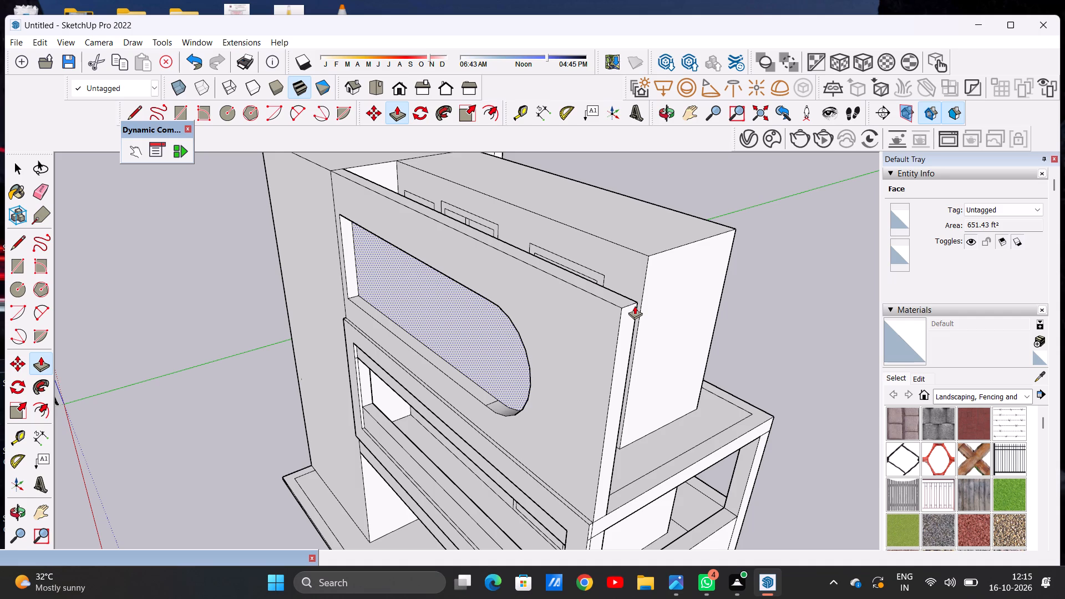
pyautogui.press('space')
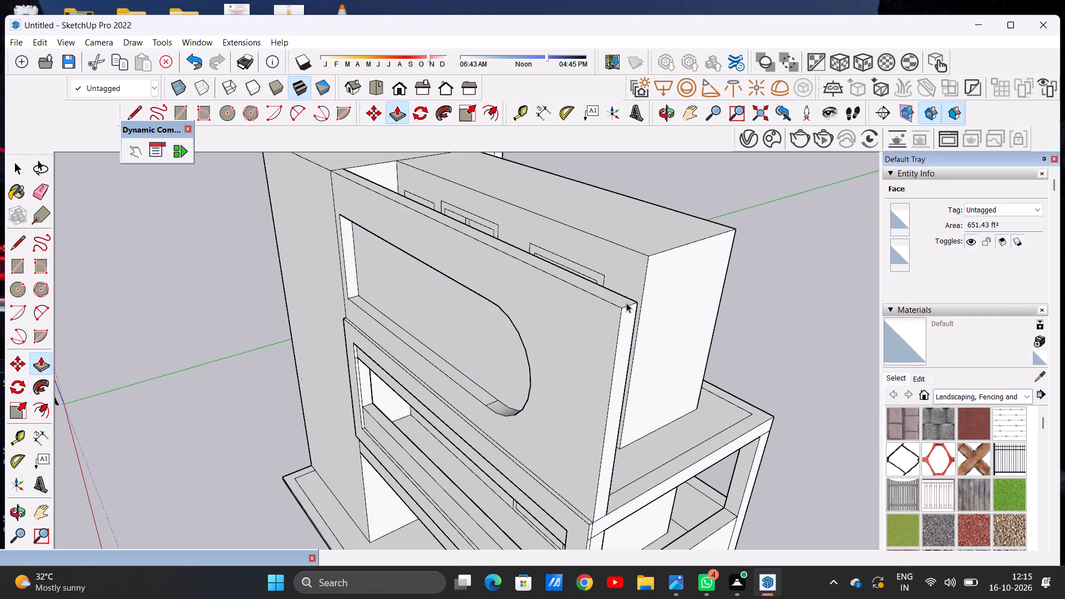
# Delete the recessed round-ended face and the wall's terrace-side face behind it to open the cut.
pyautogui.press('o')
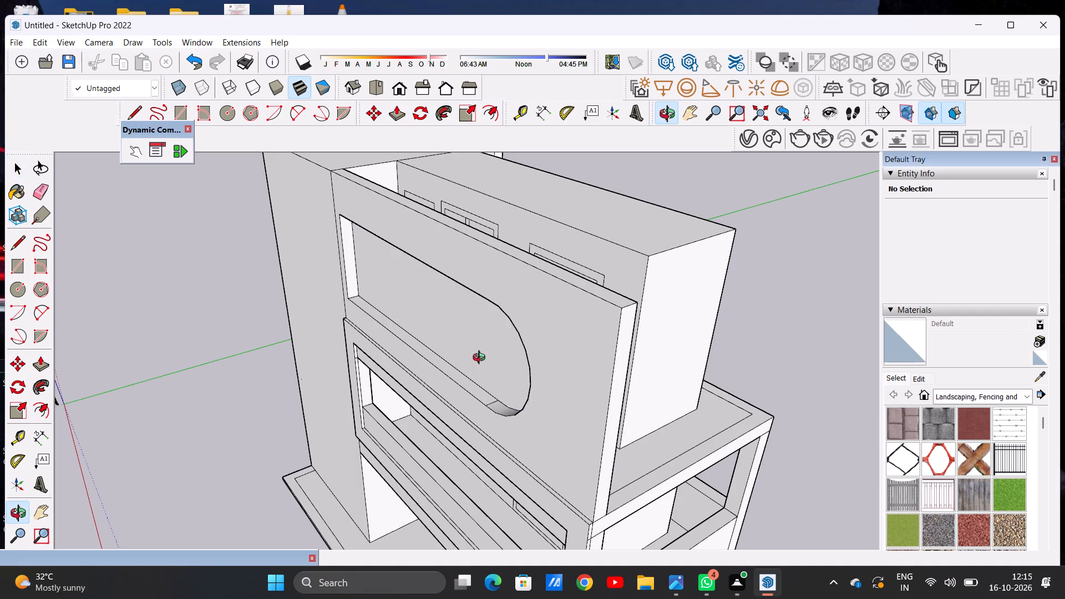
pyautogui.moveTo(547, 358); pyautogui.dragTo(376, 353)
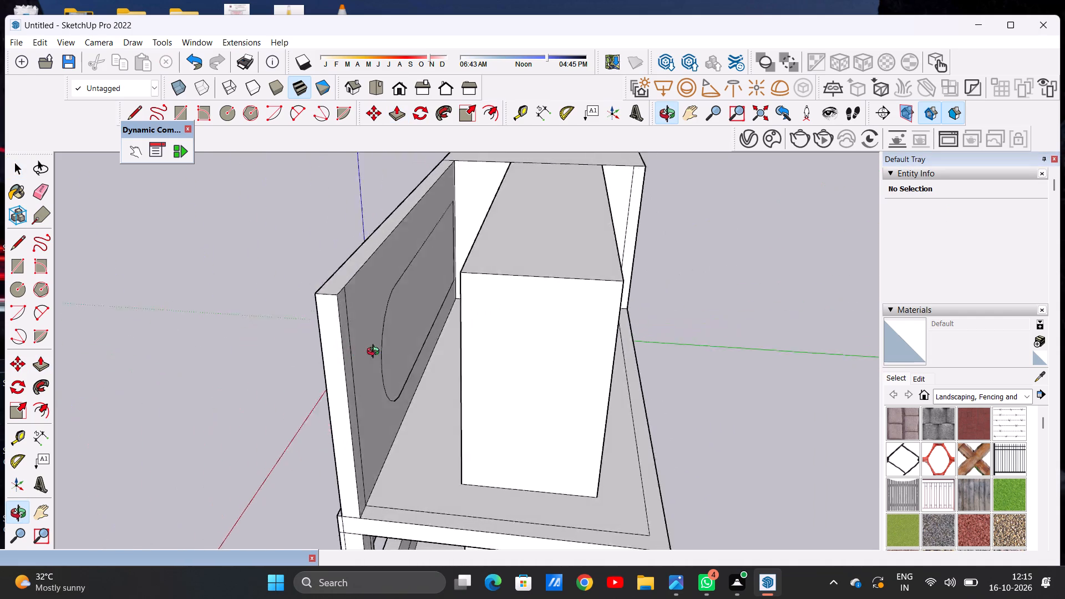
pyautogui.moveTo(376, 353); pyautogui.dragTo(567, 350)
pyautogui.click(520, 367)
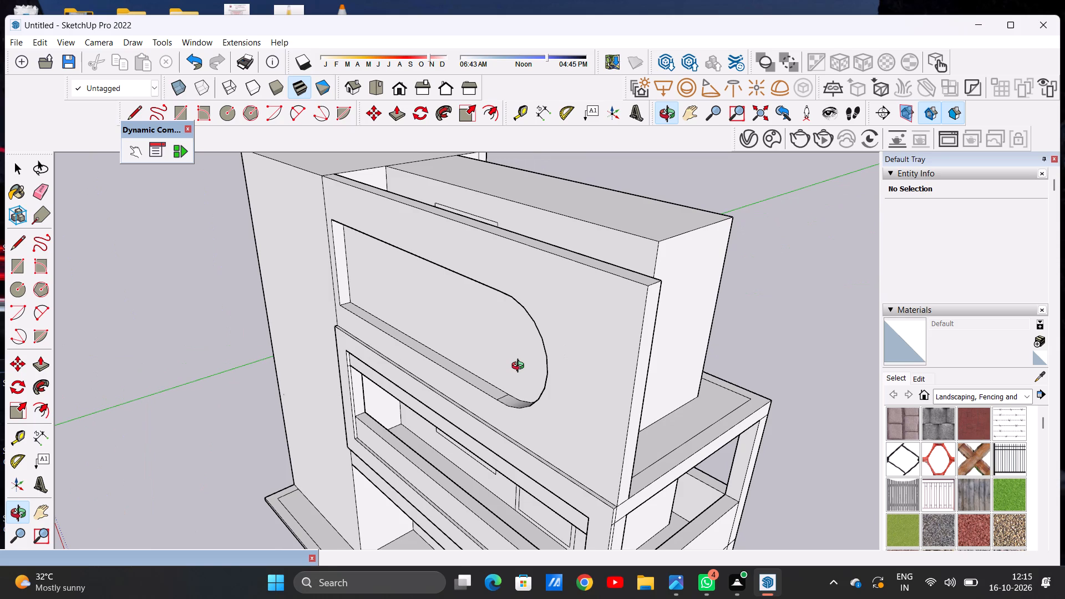
pyautogui.press('space')
pyautogui.click(514, 349)
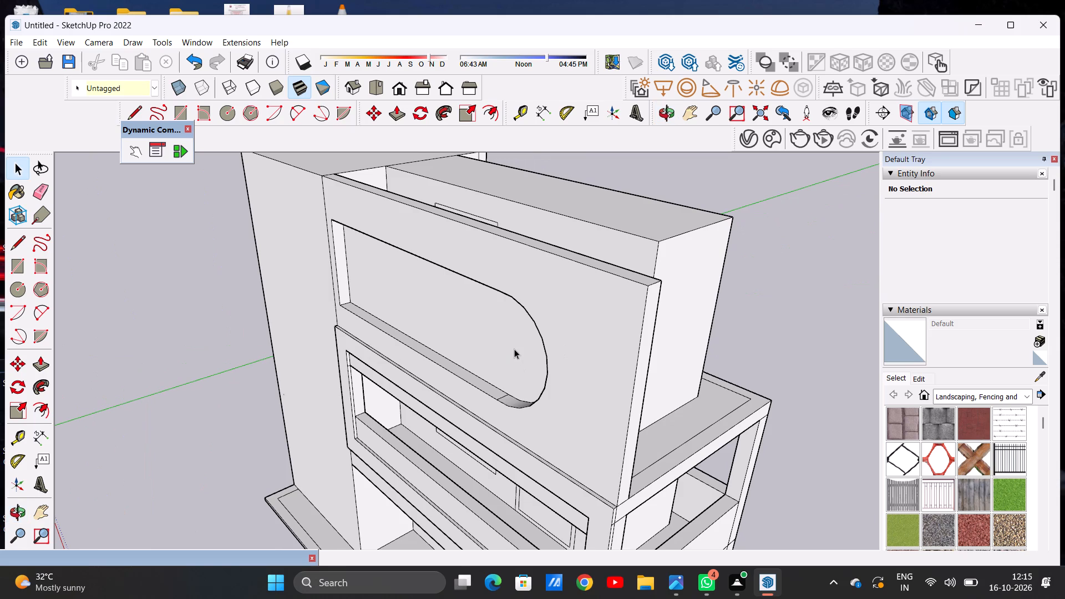
pyautogui.press('Delete')
pyautogui.click(514, 349)
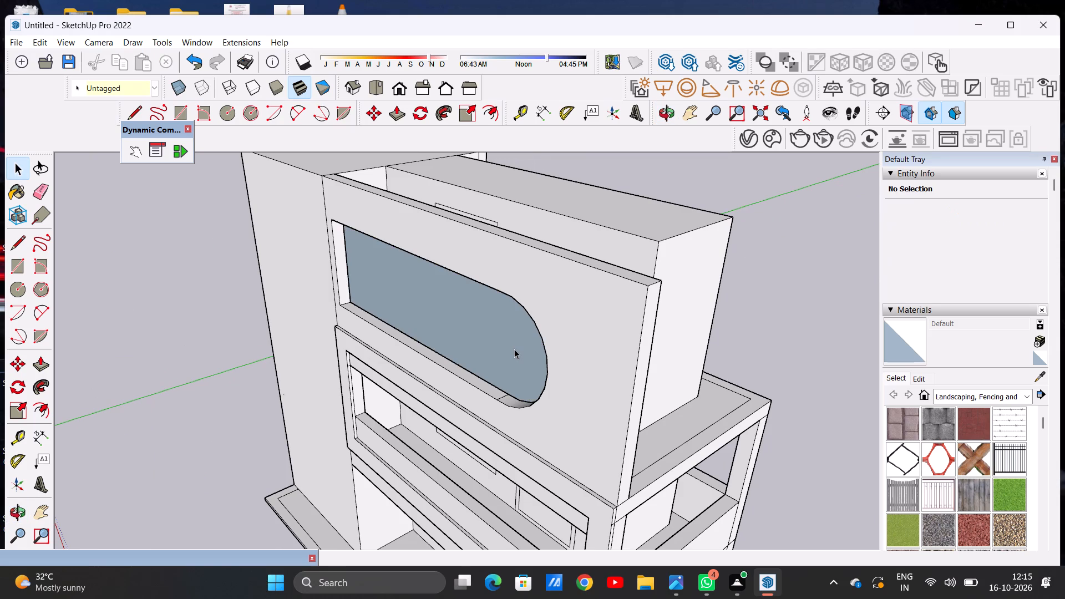
pyautogui.press('Delete')
# Examine the terrace side of the screen wall around the round-ended opening.
pyautogui.press('o')
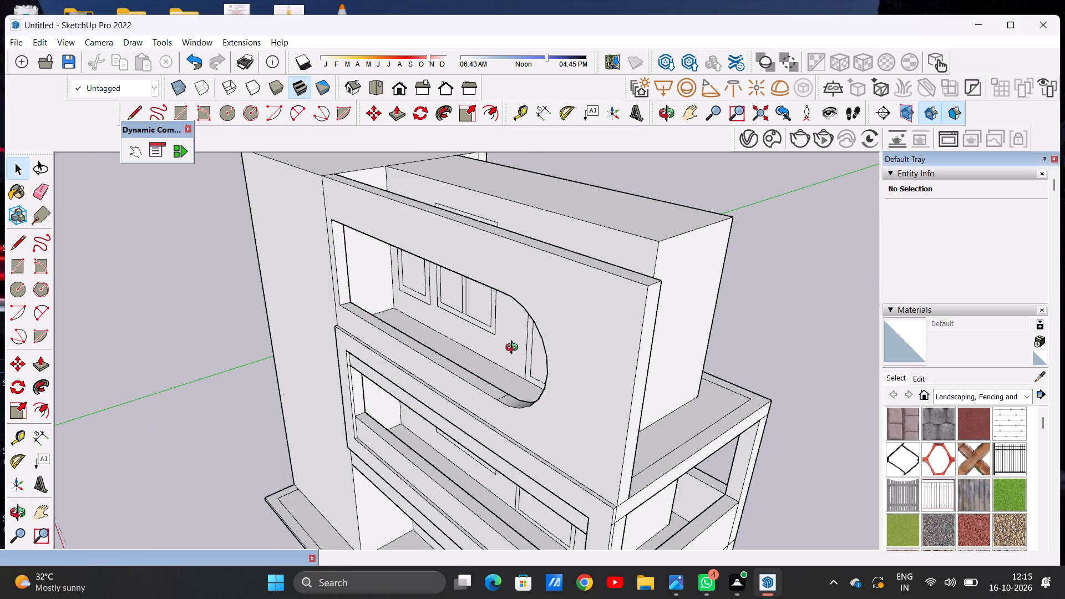
pyautogui.moveTo(554, 366); pyautogui.dragTo(324, 365)
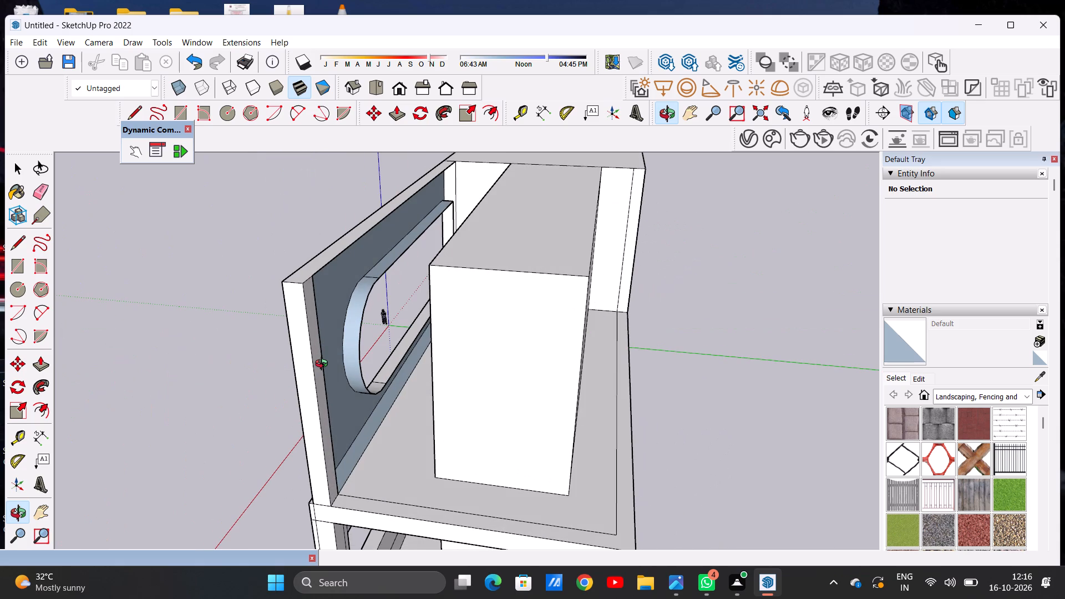
pyautogui.moveTo(324, 365); pyautogui.dragTo(308, 382)
pyautogui.keyDown('ctrl'); pyautogui.scroll(2, 308, 382); pyautogui.keyUp('ctrl')
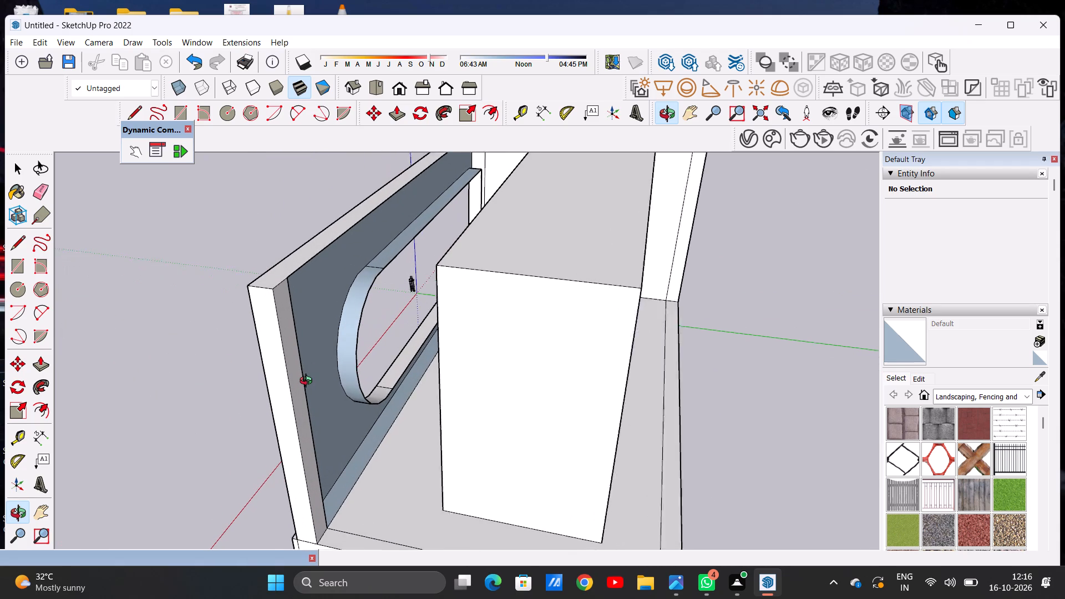
pyautogui.keyDown('ctrl'); pyautogui.scroll(2, 308, 382); pyautogui.keyUp('ctrl')
pyautogui.keyDown('ctrl'); pyautogui.scroll(-3, 308, 382); pyautogui.keyUp('ctrl')
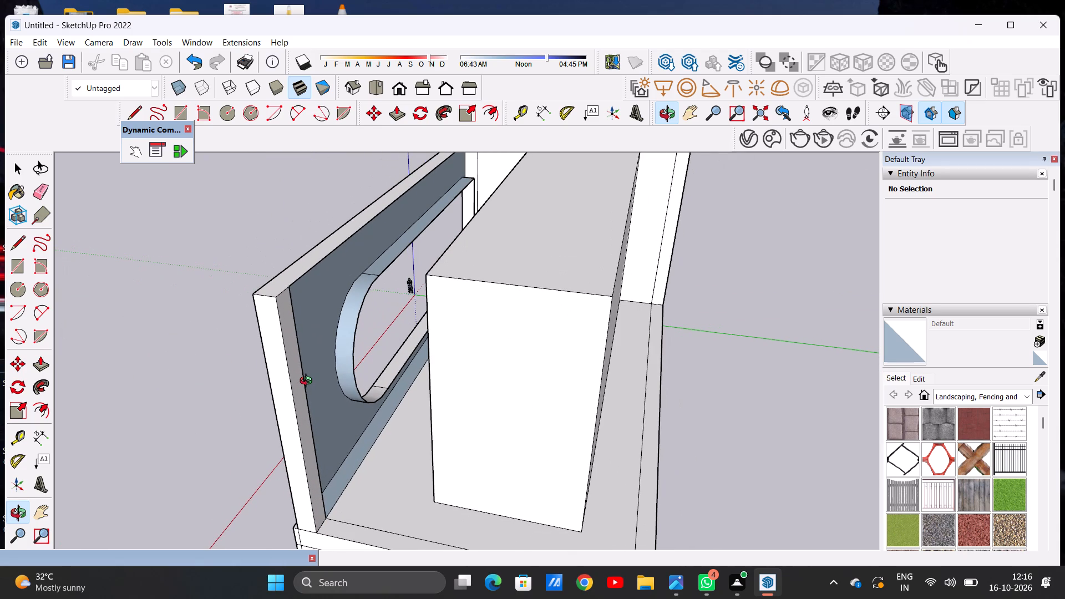
pyautogui.keyDown('ctrl'); pyautogui.scroll(-5, 308, 382); pyautogui.keyUp('ctrl')
pyautogui.moveTo(298, 407); pyautogui.dragTo(360, 384)
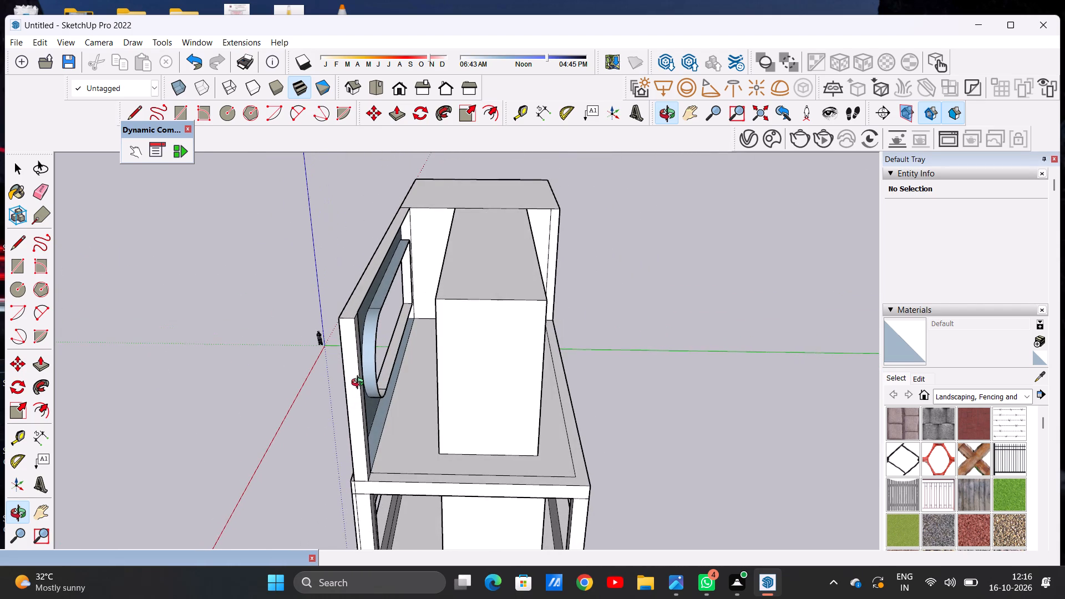
pyautogui.keyDown('ctrl'); pyautogui.scroll(4, 360, 384); pyautogui.keyUp('ctrl')
pyautogui.moveTo(331, 387); pyautogui.dragTo(284, 390)
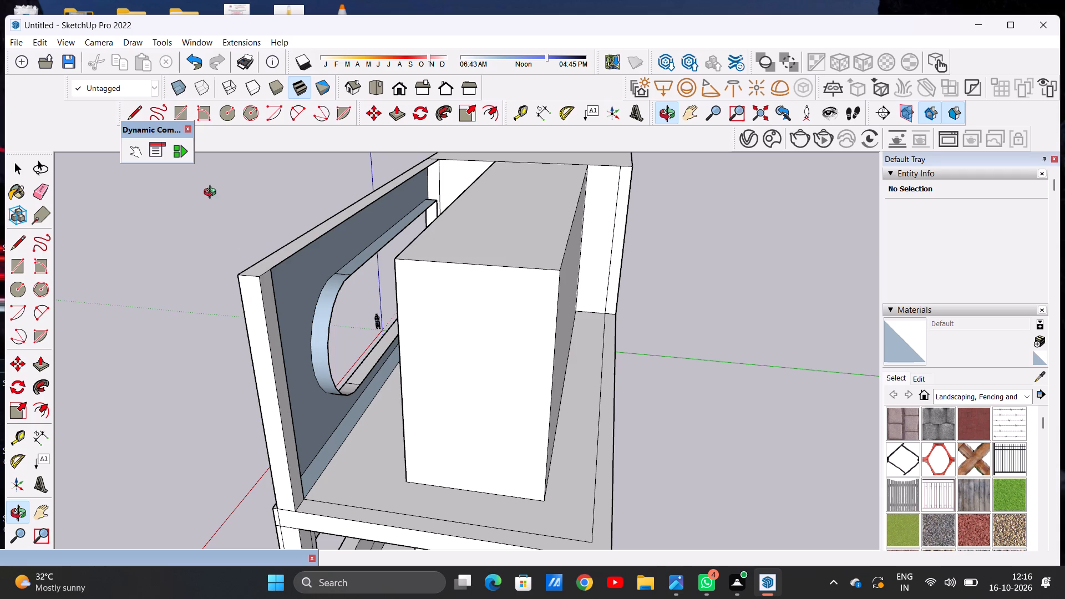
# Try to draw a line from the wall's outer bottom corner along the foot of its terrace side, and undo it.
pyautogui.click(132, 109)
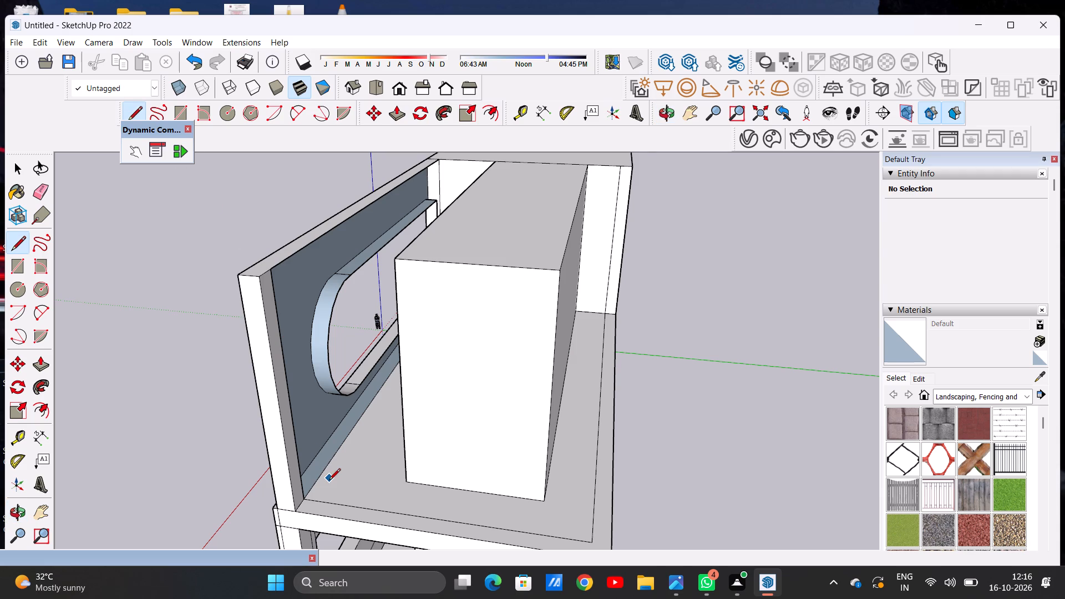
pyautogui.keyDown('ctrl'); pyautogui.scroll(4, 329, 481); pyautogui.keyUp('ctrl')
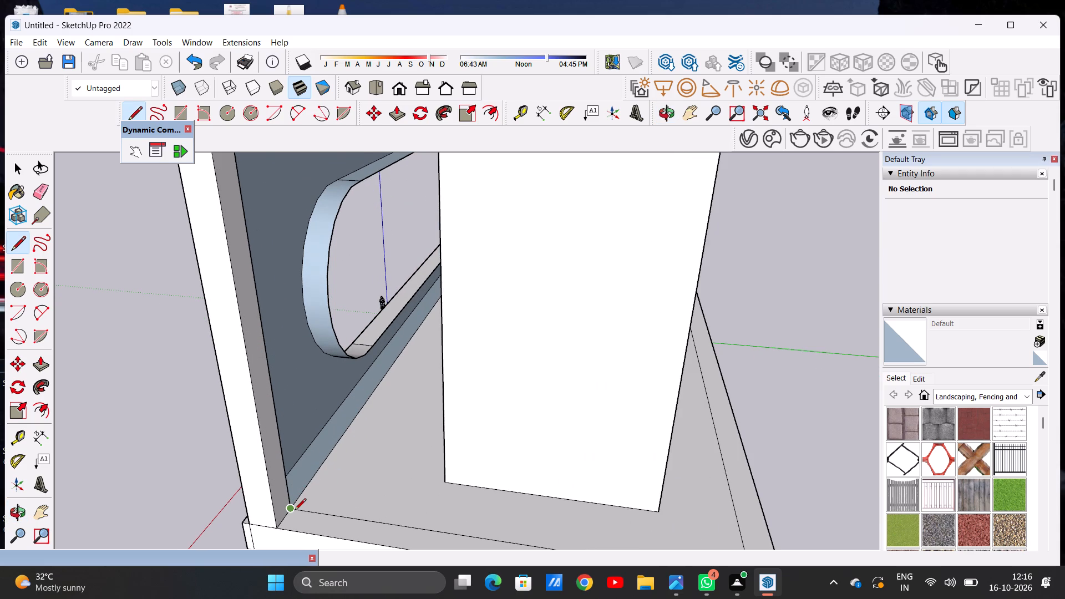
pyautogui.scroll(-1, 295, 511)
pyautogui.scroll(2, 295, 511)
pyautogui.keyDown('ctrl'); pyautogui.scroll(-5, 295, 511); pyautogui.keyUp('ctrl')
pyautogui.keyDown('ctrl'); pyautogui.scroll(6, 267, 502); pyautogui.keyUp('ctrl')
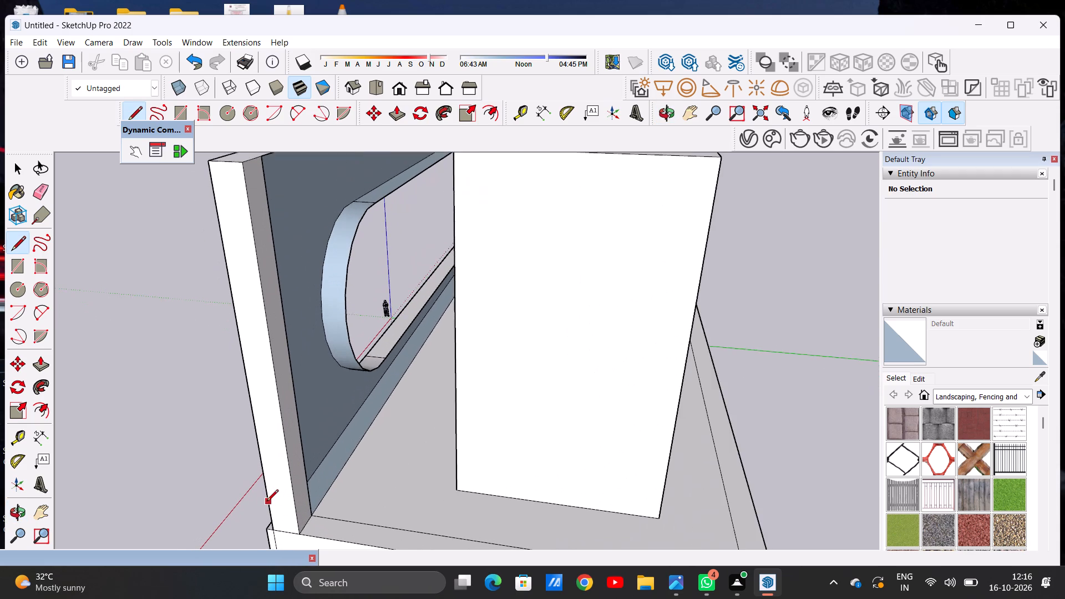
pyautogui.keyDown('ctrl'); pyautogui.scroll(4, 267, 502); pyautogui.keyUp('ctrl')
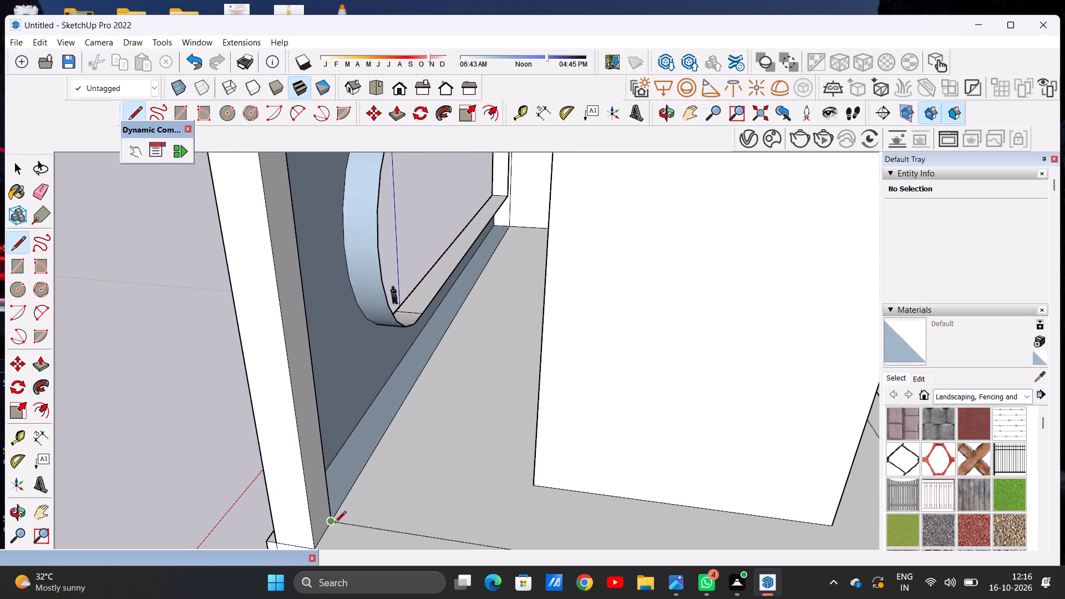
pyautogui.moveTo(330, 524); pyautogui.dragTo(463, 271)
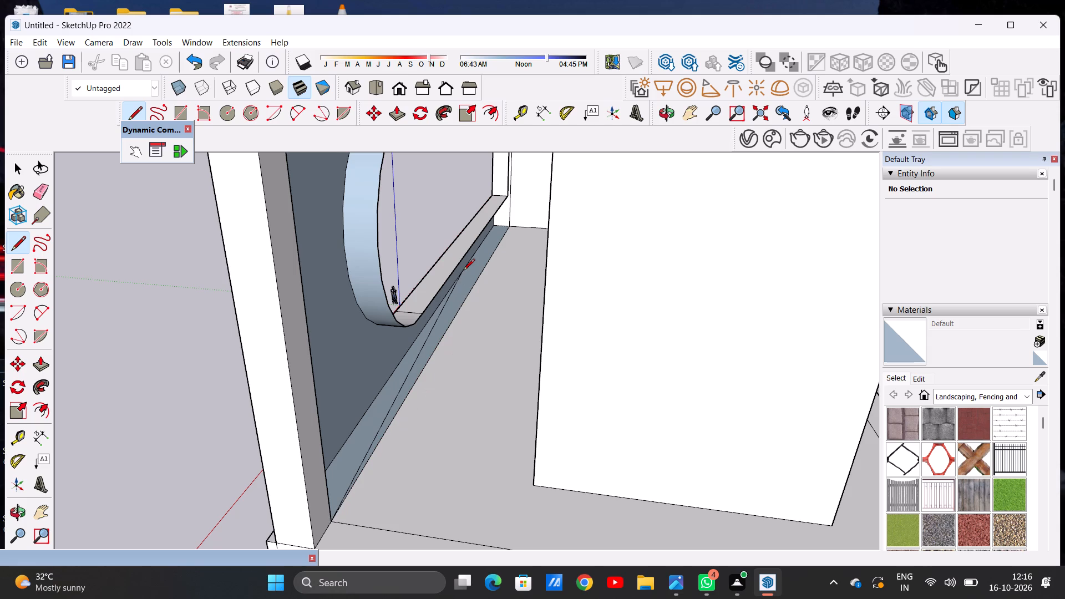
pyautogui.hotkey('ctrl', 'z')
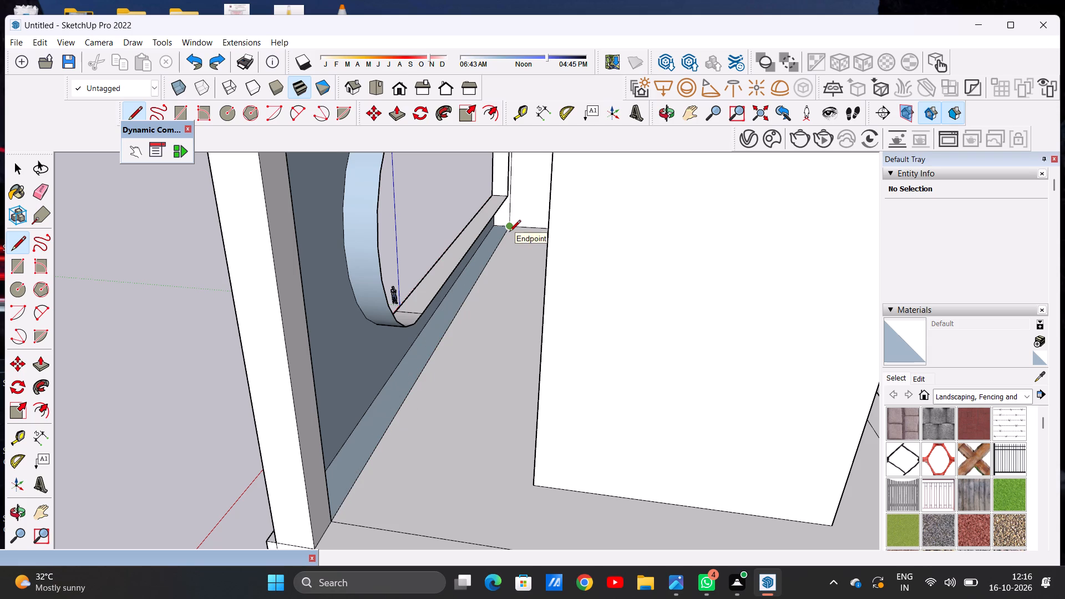
# Draw a line along the foot of the wall's open terrace side, from the far inner corner to the outer bottom corner.
pyautogui.moveTo(509, 227); pyautogui.dragTo(349, 509)
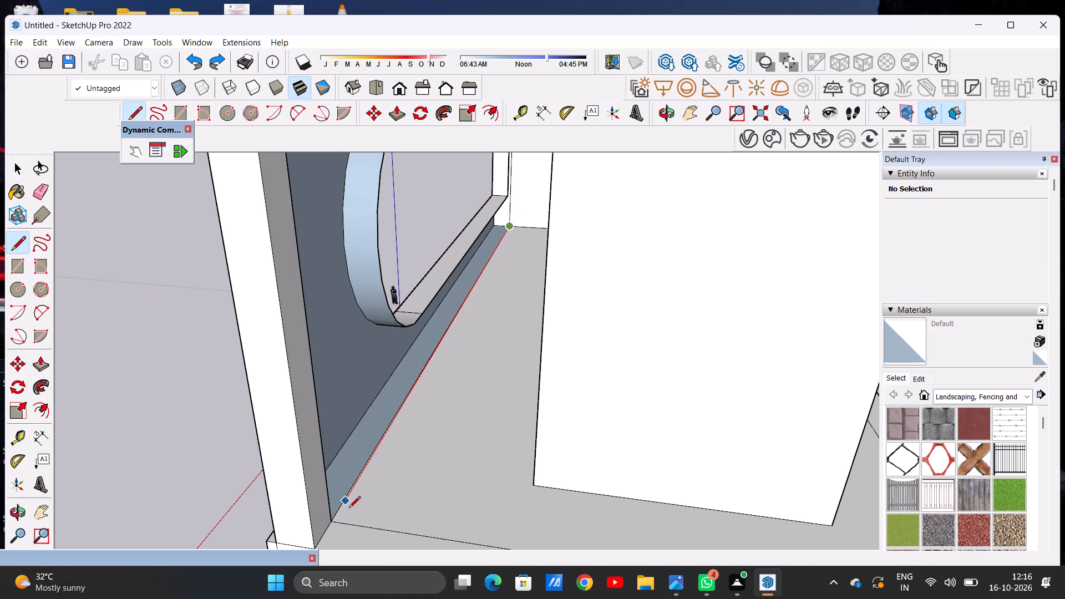
pyautogui.moveTo(349, 509); pyautogui.dragTo(334, 525)
pyautogui.keyDown('ctrl'); pyautogui.scroll(-3, 334, 525); pyautogui.keyUp('ctrl')
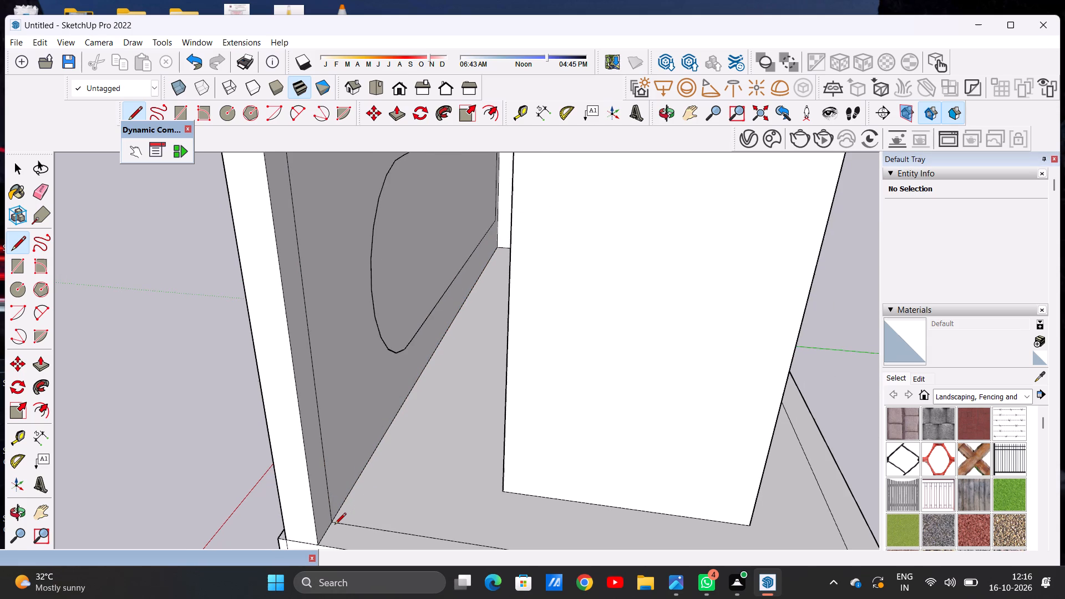
# Select the screen wall's terrace-side face and examine the round-ended opening from the terrace side and the front.
pyautogui.press('space')
pyautogui.click(399, 332)
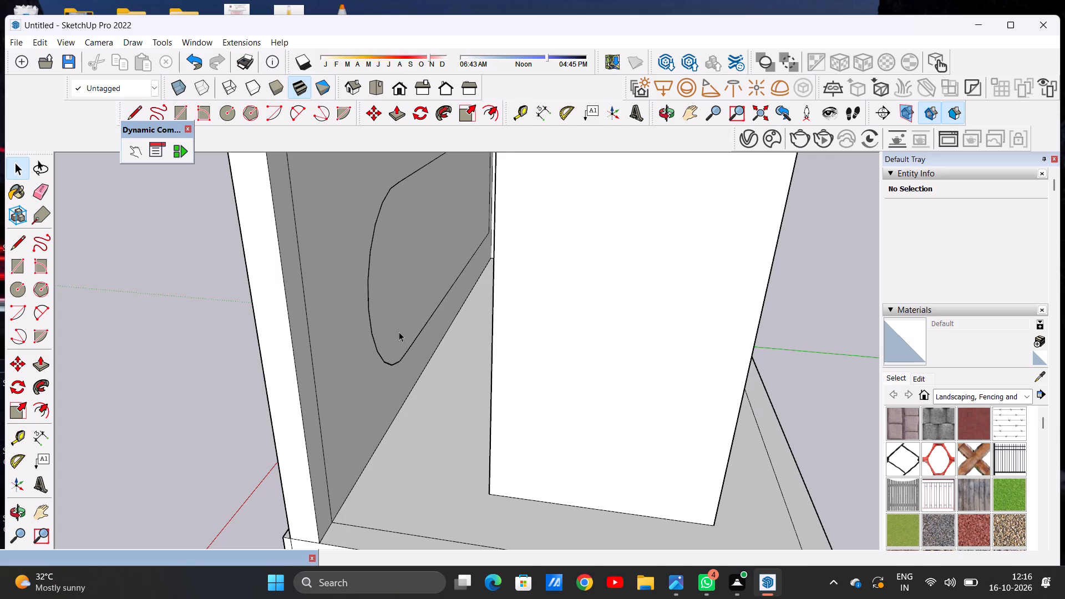
pyautogui.keyDown('ctrl'); pyautogui.scroll(-2, 332, 360); pyautogui.keyUp('ctrl')
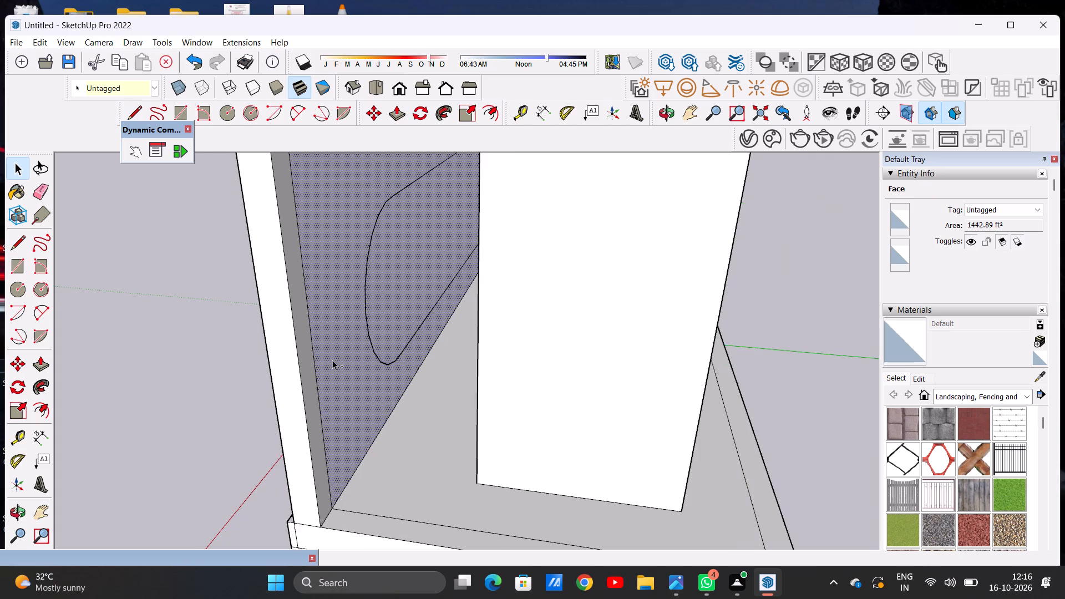
pyautogui.keyDown('ctrl'); pyautogui.scroll(-5, 332, 360); pyautogui.keyUp('ctrl')
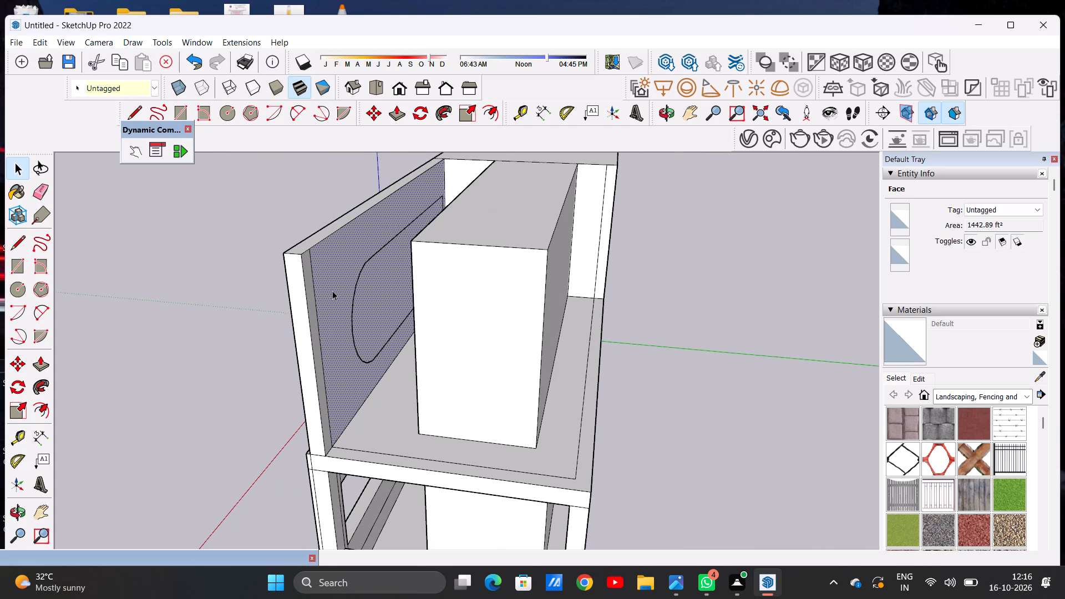
pyautogui.press('o')
pyautogui.moveTo(280, 304); pyautogui.dragTo(473, 316)
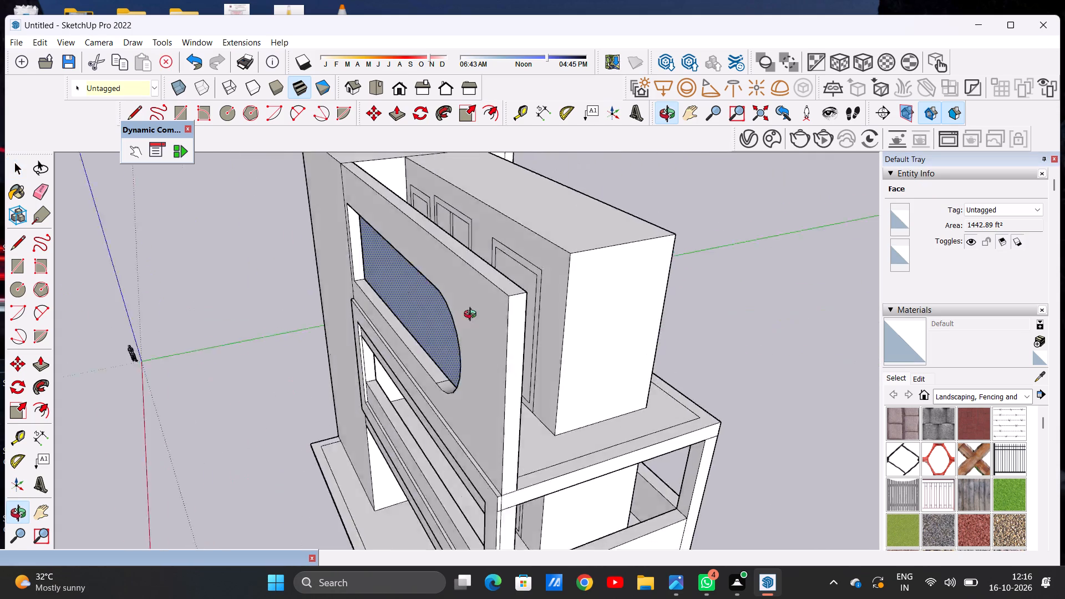
pyautogui.moveTo(473, 316); pyautogui.dragTo(674, 269)
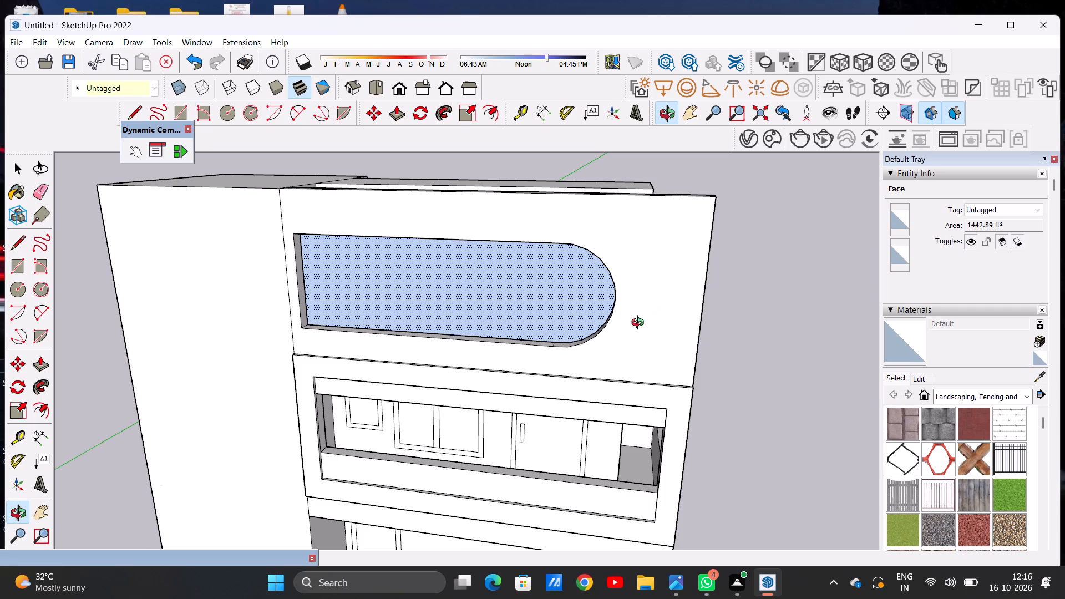
pyautogui.click(662, 297)
pyautogui.moveTo(662, 297); pyautogui.dragTo(728, 251)
pyautogui.moveTo(728, 251); pyautogui.dragTo(488, 337)
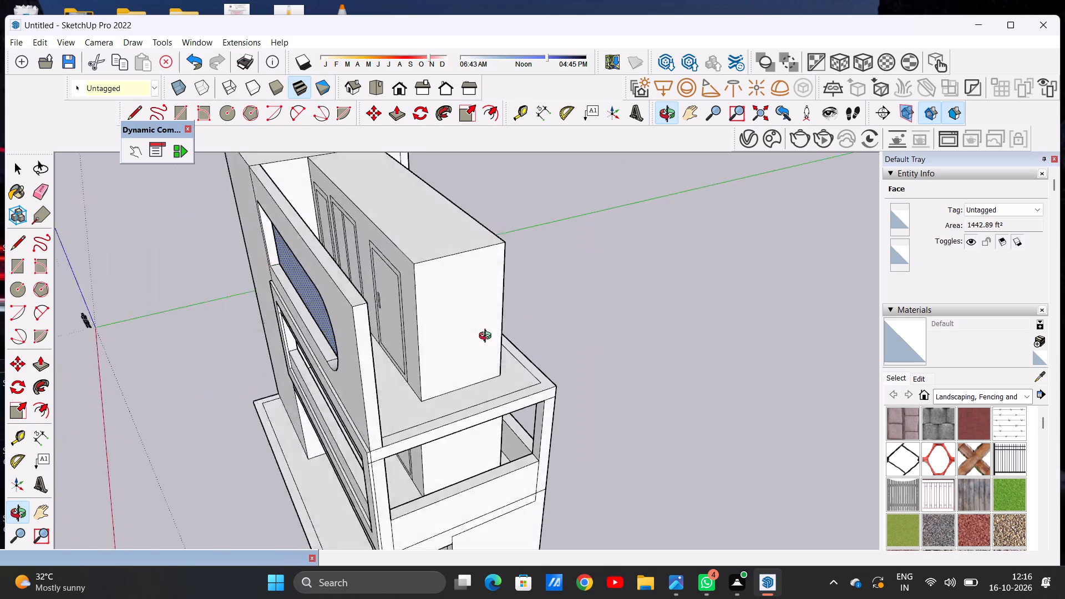
pyautogui.moveTo(488, 337); pyautogui.dragTo(376, 353)
pyautogui.keyDown('shift'); pyautogui.moveTo(376, 353); pyautogui.dragTo(481, 394); pyautogui.keyUp('shift')
pyautogui.moveTo(481, 394); pyautogui.dragTo(461, 368)
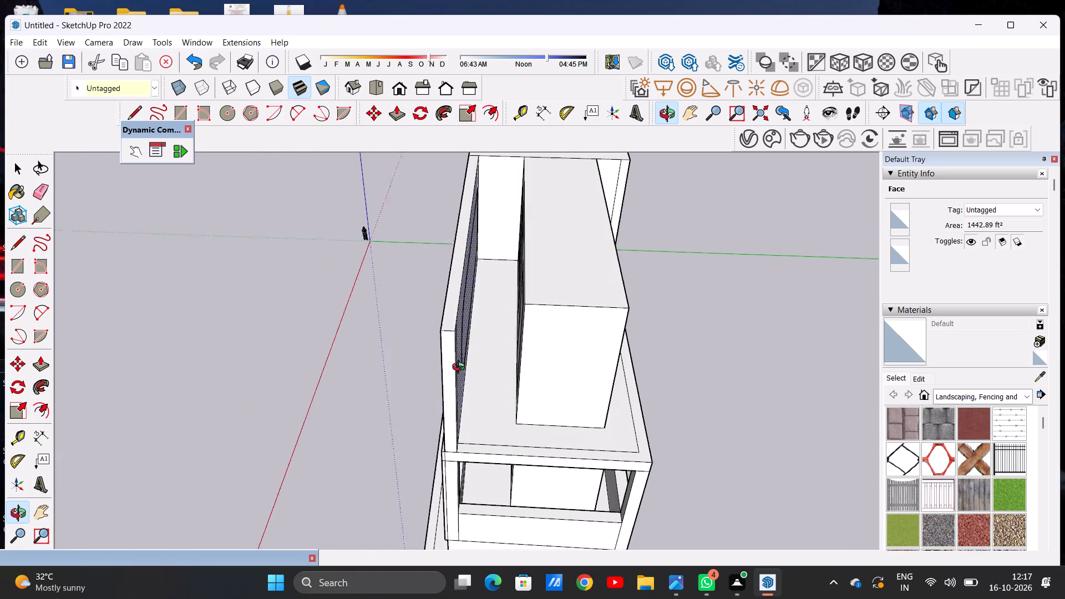
pyautogui.moveTo(461, 368); pyautogui.dragTo(419, 332)
pyautogui.keyDown('ctrl'); pyautogui.scroll(4, 419, 332); pyautogui.keyUp('ctrl')
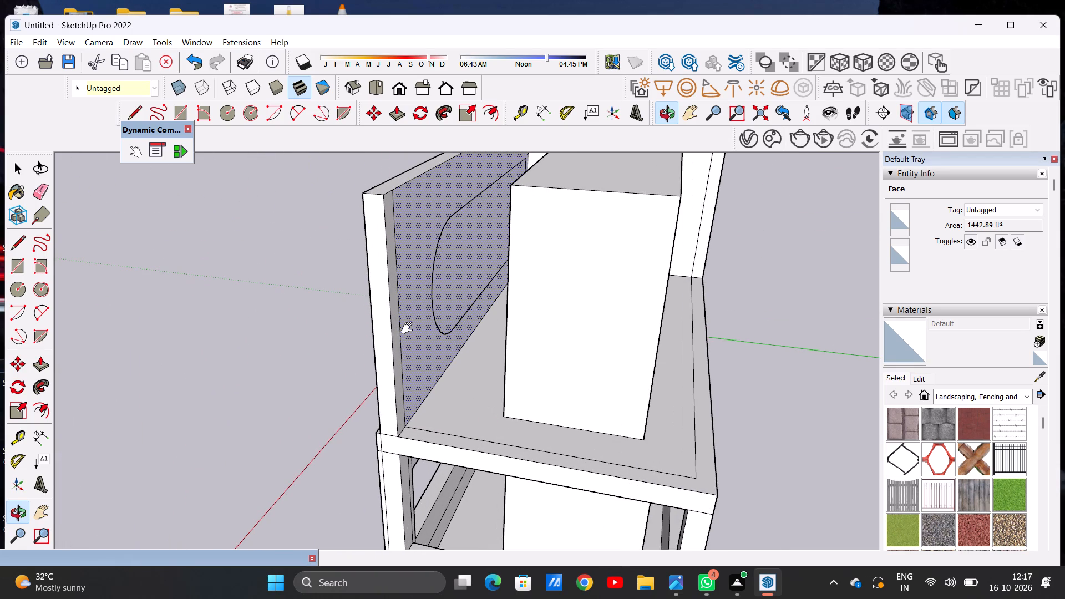
pyautogui.keyDown('shift'); pyautogui.moveTo(409, 328); pyautogui.dragTo(407, 404); pyautogui.keyUp('shift')
pyautogui.keyDown('shift'); pyautogui.moveTo(407, 404); pyautogui.dragTo(448, 450); pyautogui.keyUp('shift')
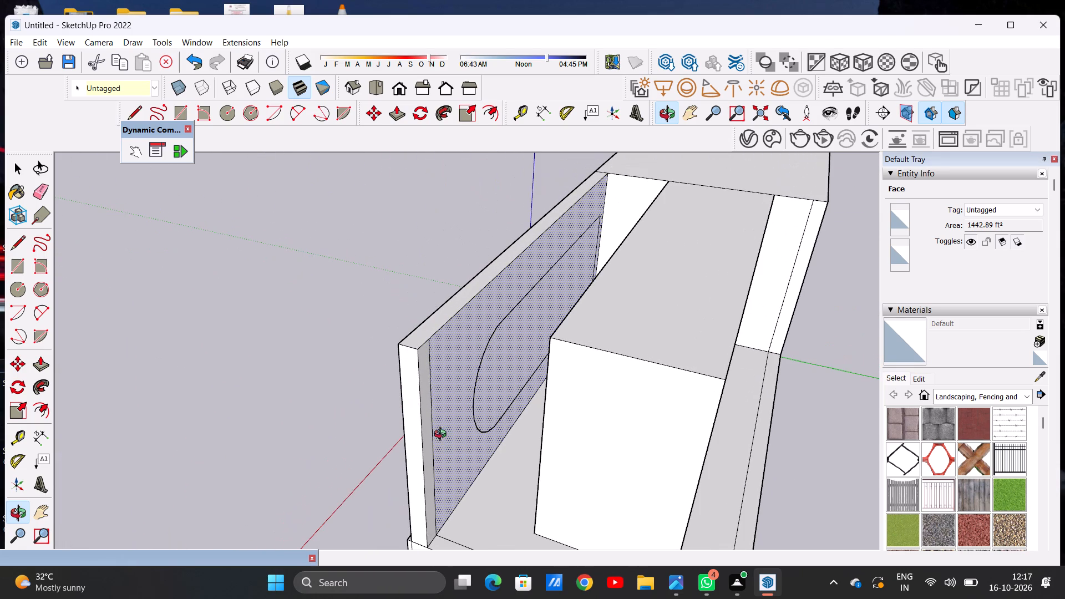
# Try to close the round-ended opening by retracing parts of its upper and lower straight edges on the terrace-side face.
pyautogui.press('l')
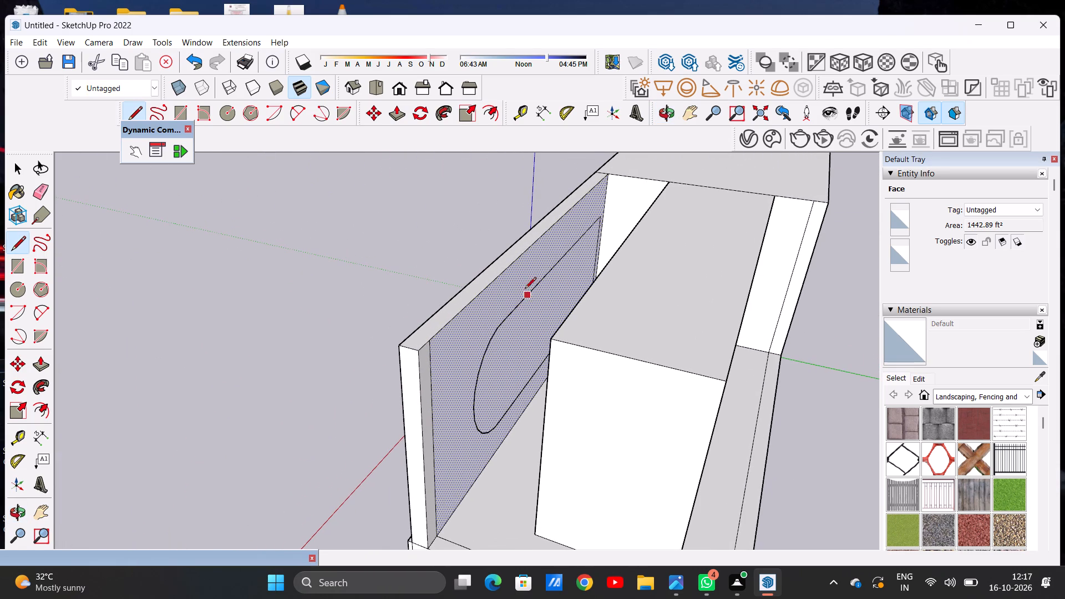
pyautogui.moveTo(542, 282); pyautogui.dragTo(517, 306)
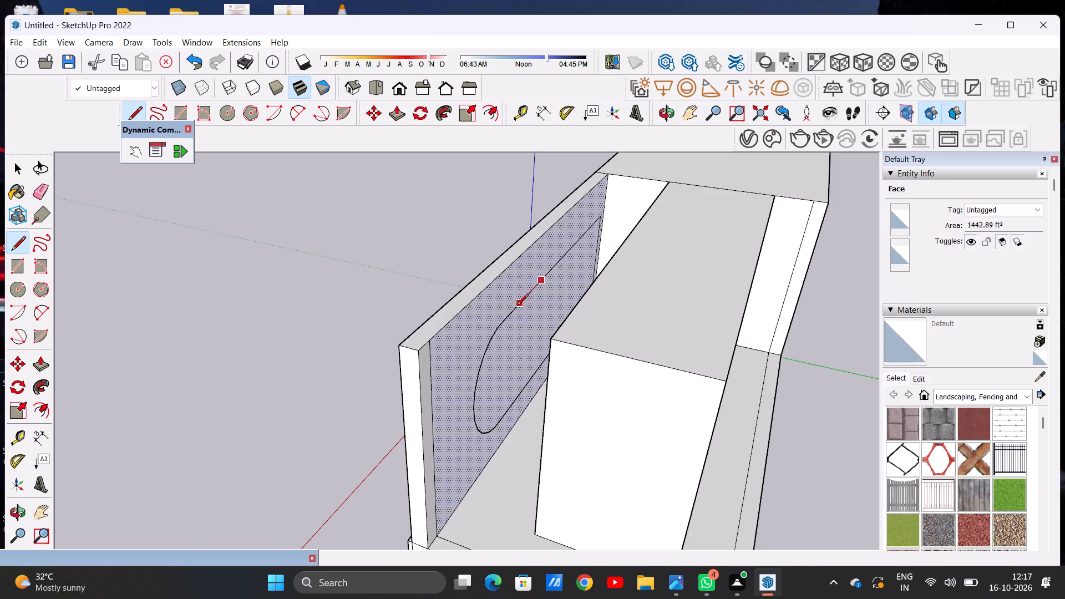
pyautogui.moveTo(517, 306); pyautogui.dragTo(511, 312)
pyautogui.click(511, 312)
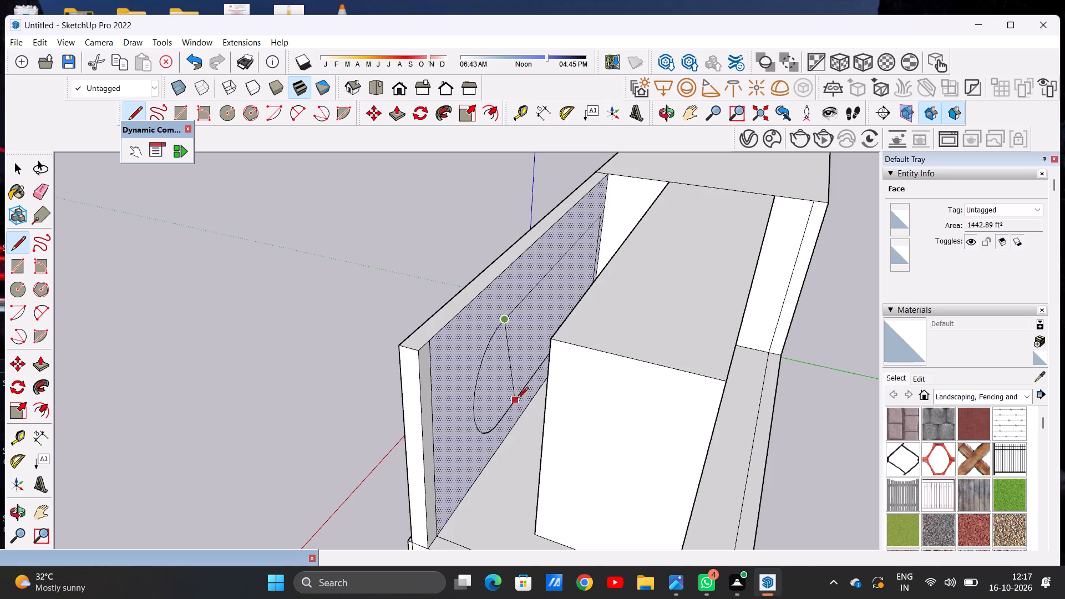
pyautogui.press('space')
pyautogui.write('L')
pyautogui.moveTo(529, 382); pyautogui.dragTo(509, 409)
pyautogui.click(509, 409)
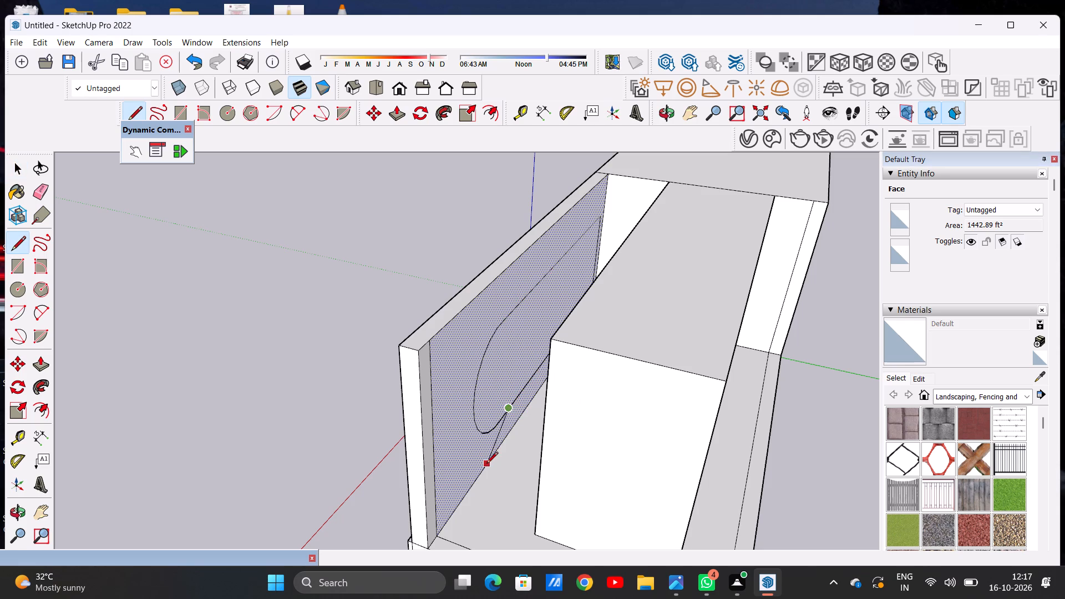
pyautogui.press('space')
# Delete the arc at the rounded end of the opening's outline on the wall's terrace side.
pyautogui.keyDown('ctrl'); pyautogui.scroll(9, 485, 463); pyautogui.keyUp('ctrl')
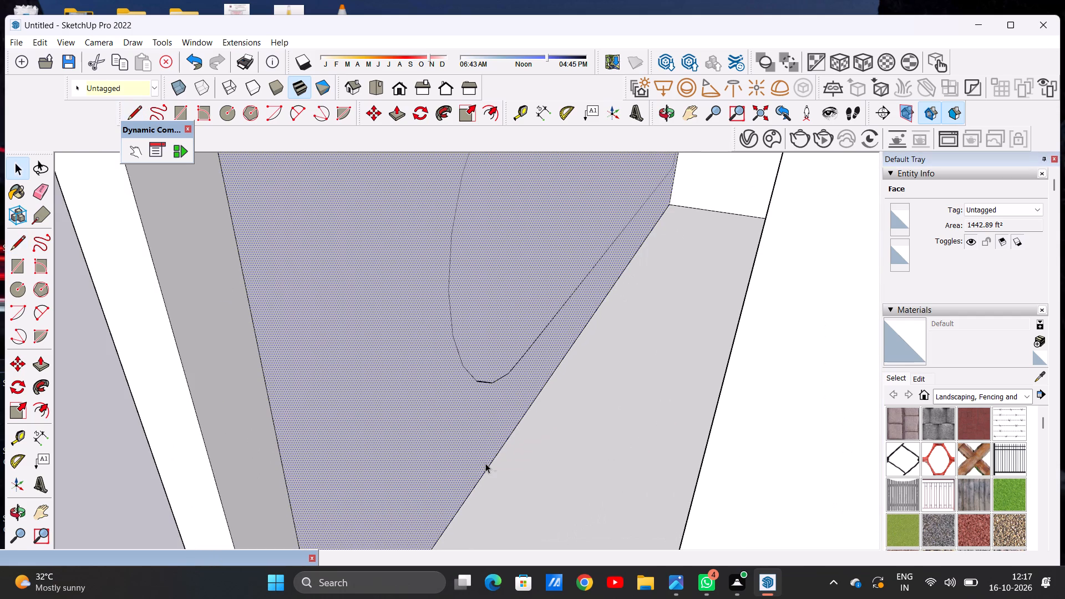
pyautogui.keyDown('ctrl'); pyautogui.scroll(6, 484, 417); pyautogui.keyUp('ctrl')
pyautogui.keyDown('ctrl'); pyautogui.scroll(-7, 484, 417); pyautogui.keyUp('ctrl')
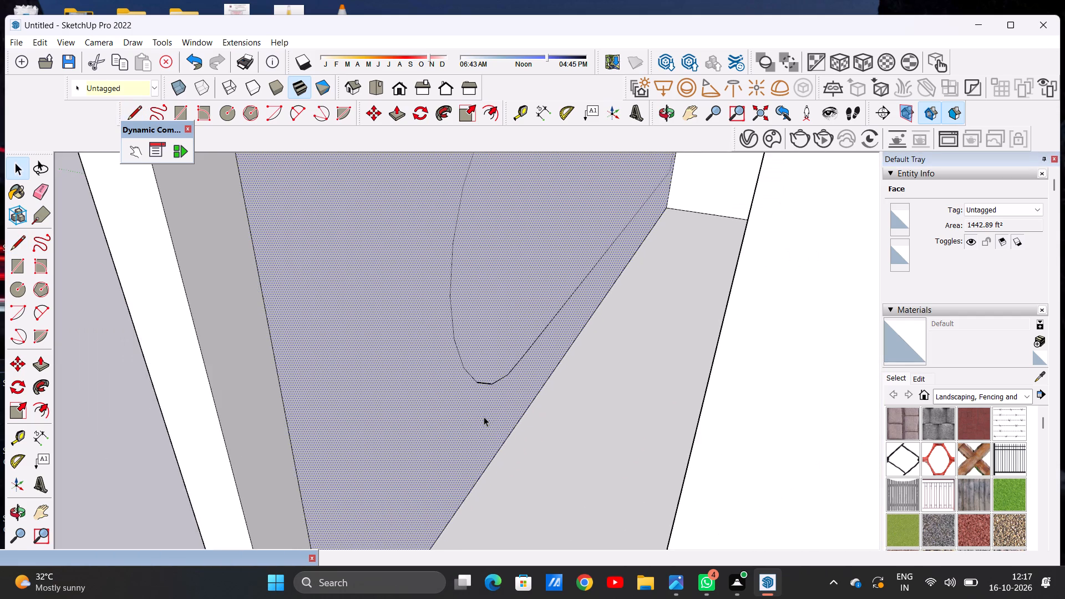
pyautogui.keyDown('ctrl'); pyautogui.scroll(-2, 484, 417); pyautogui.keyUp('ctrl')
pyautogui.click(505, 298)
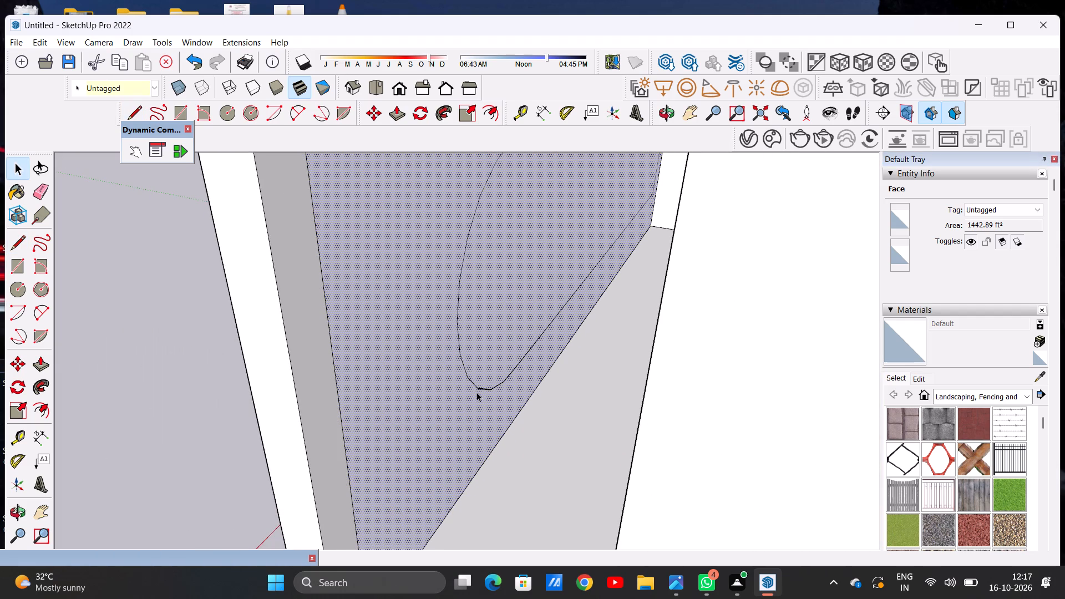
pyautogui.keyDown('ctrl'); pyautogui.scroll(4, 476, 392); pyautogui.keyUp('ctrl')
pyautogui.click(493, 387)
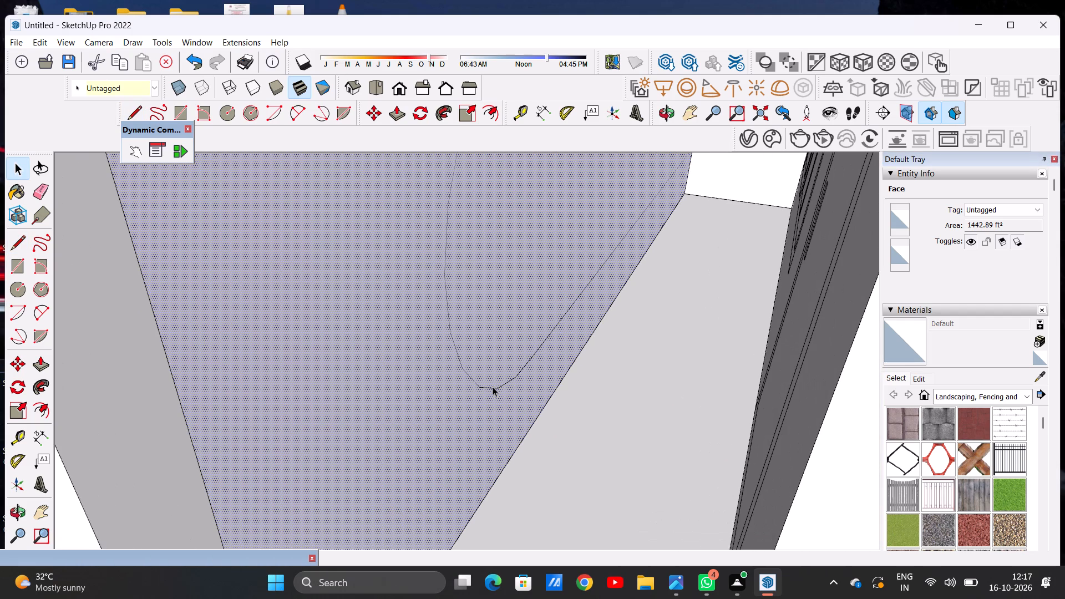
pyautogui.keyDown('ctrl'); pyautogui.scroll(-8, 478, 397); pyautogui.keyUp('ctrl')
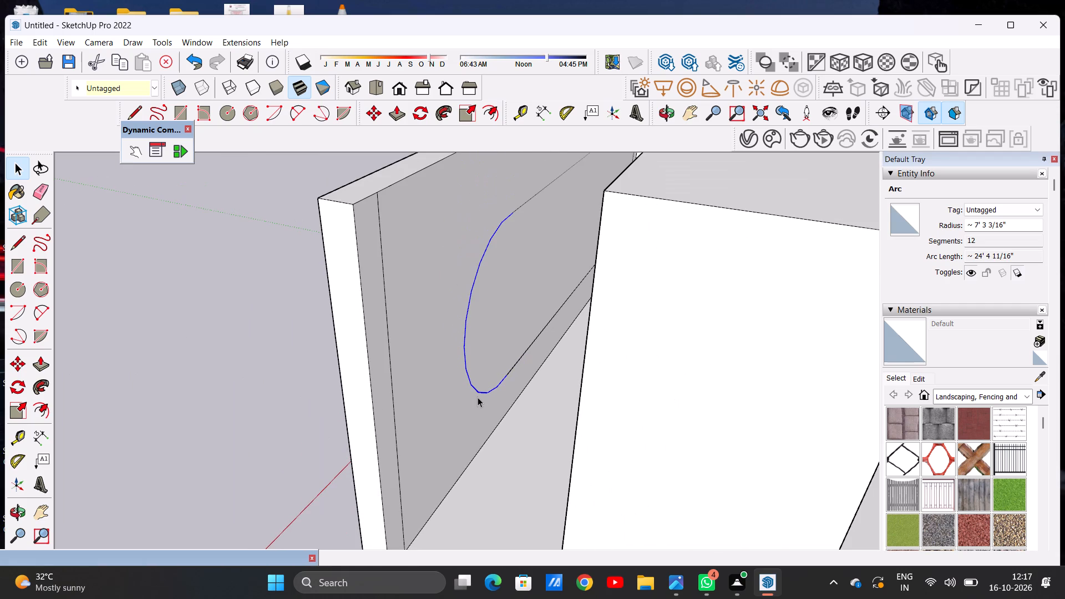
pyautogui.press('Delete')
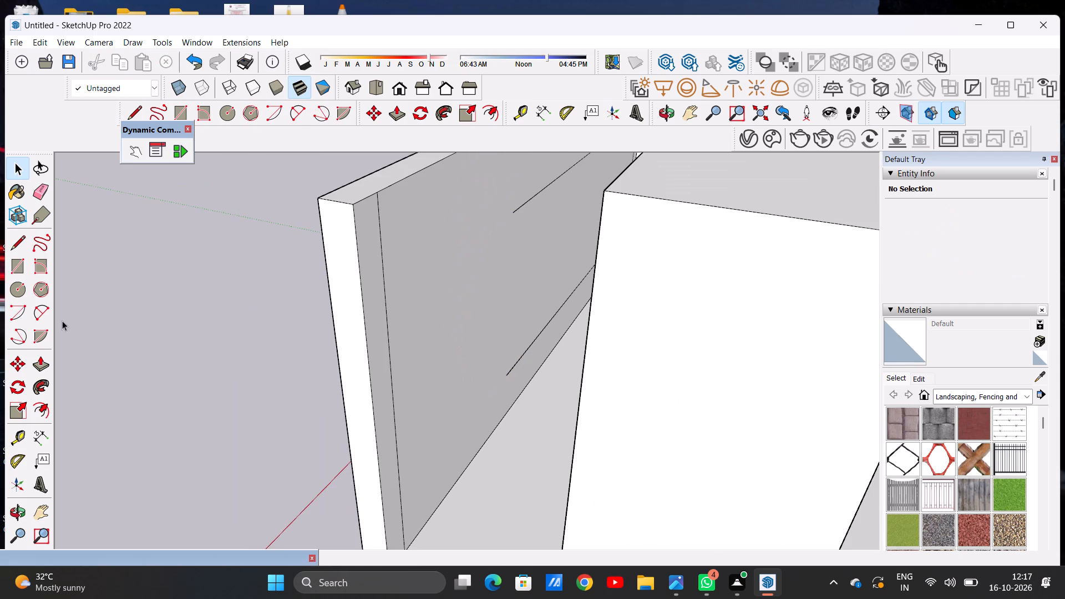
# Undo the recent terrace-side edits and the recess in the screen wall, back to the flat round-ended outline on its front.
pyautogui.press('o')
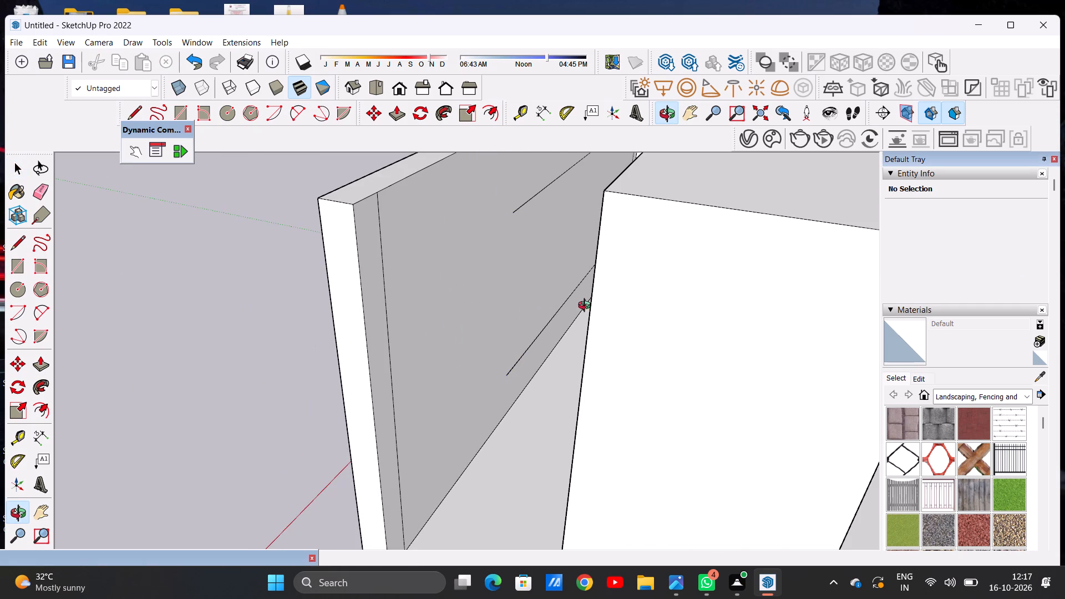
pyautogui.moveTo(268, 335); pyautogui.dragTo(737, 233)
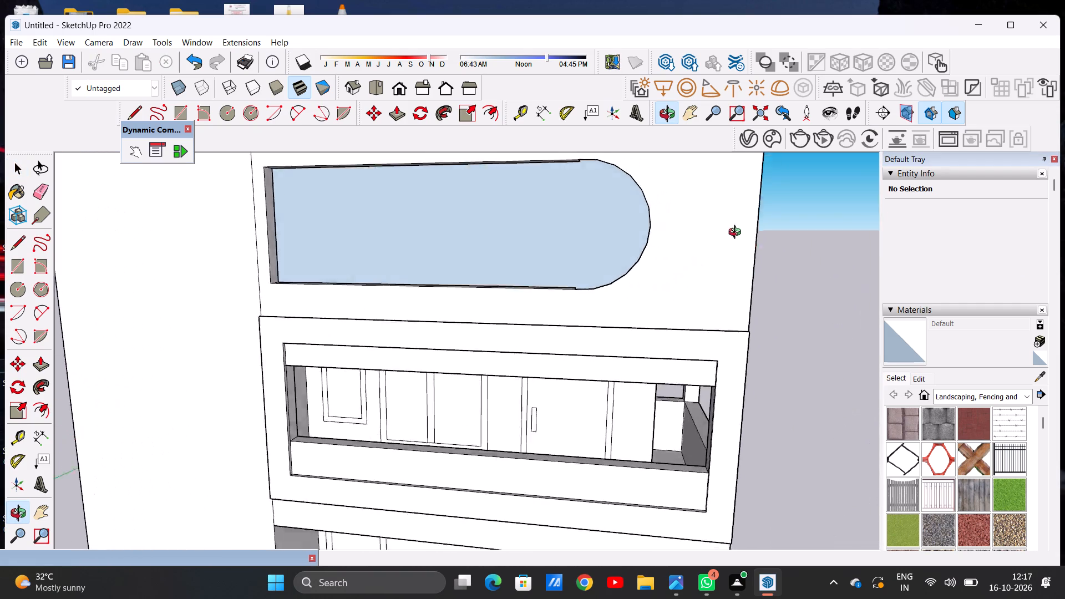
pyautogui.moveTo(737, 233); pyautogui.dragTo(762, 215)
pyautogui.hotkey('ctrl', 'z')
pyautogui.hotkey('ctrl', 'z')
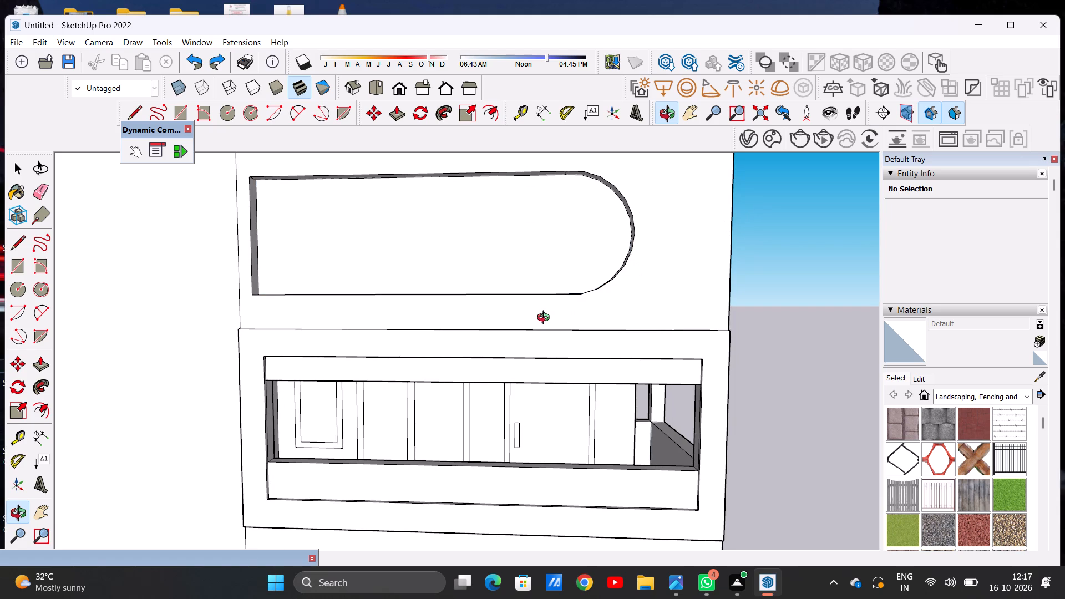
pyautogui.hotkey('ctrl', 'z')
pyautogui.hotkey('ctrl', 'z')
pyautogui.hotkey('ctrl', 'z')
pyautogui.hotkey('ctrl', 'z')
pyautogui.hotkey('ctrl', 'z')
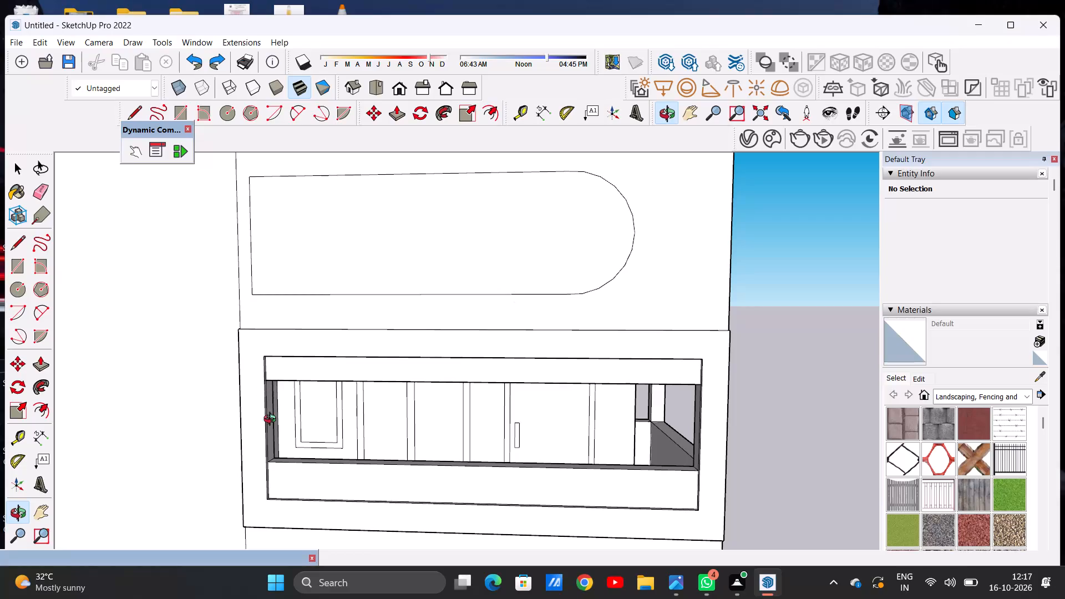
# Undo further edits until the round-ended outline and the raised screen wall are removed from the top terrace's front edge.
pyautogui.scroll(-9, 257, 432)
pyautogui.scroll(4, 272, 440)
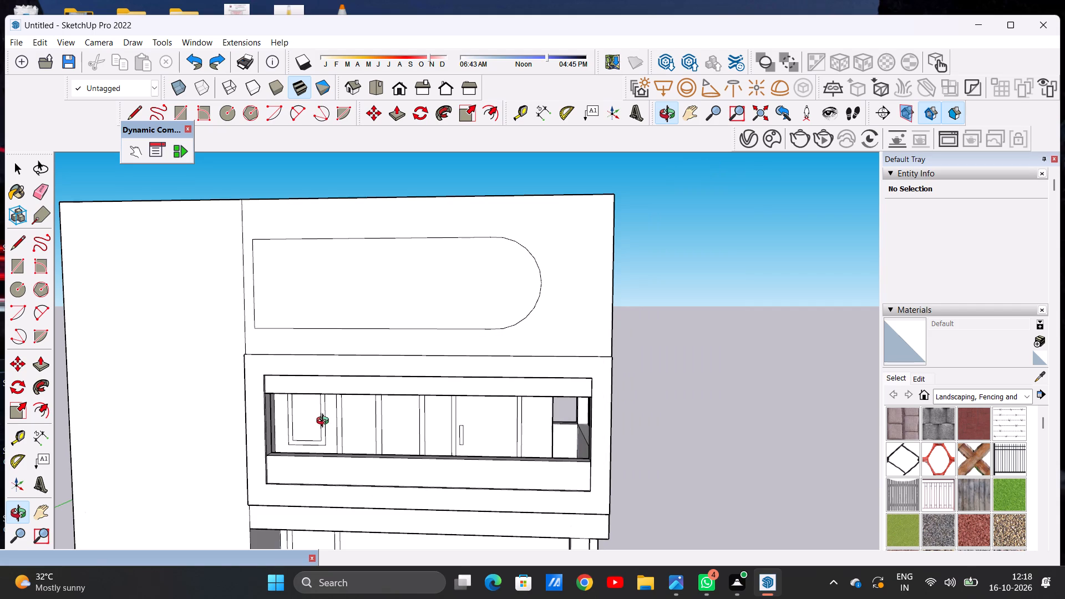
pyautogui.scroll(-4, 401, 388)
pyautogui.scroll(-11, 464, 392)
pyautogui.scroll(6, 490, 399)
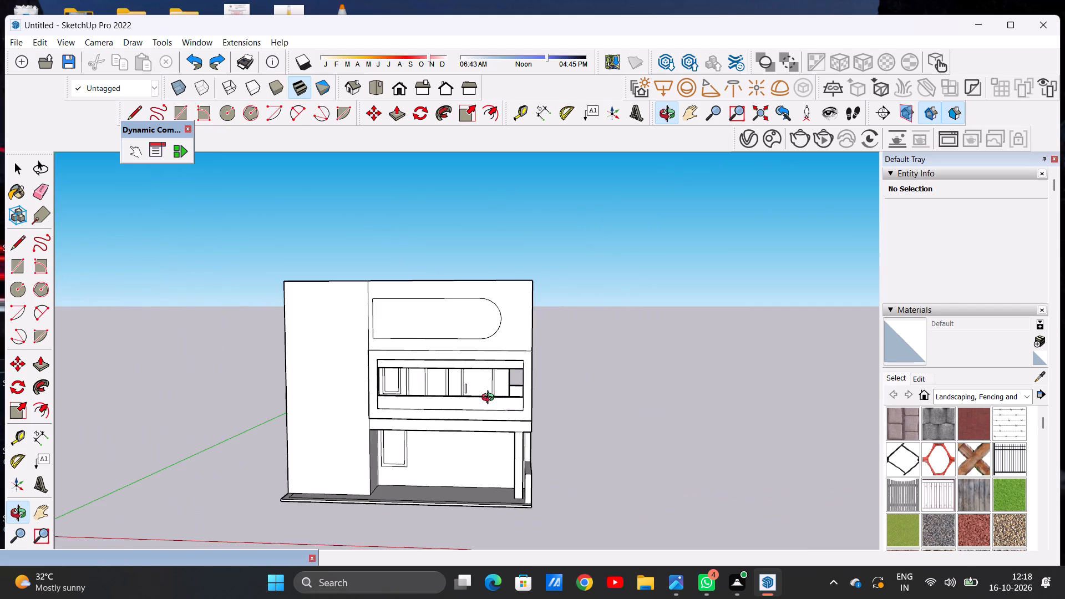
pyautogui.scroll(5, 495, 334)
pyautogui.moveTo(503, 338); pyautogui.dragTo(313, 500, button='middle')
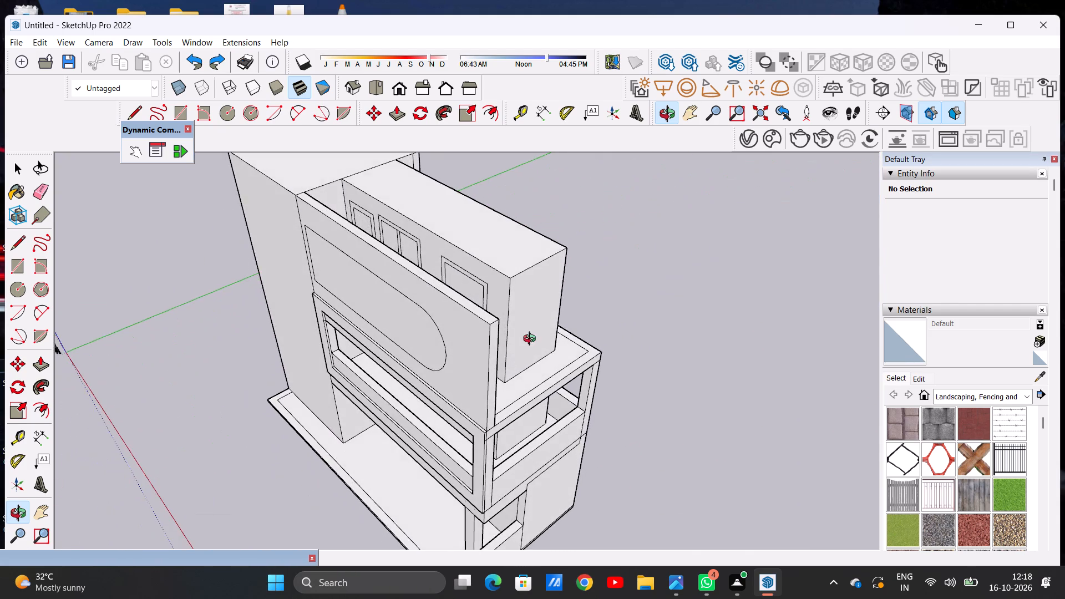
pyautogui.moveTo(529, 343); pyautogui.dragTo(372, 382, button='middle')
pyautogui.press('space')
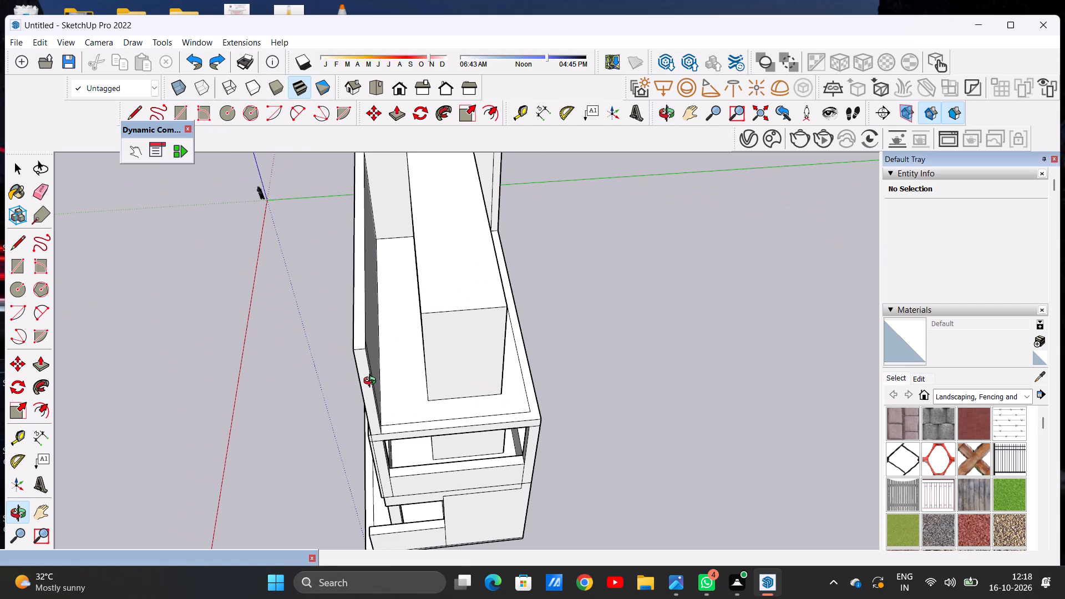
pyautogui.hotkey('ctrl', 'z')
pyautogui.hotkey('ctrl', 'z')
pyautogui.hotkey('ctrl', 'z')
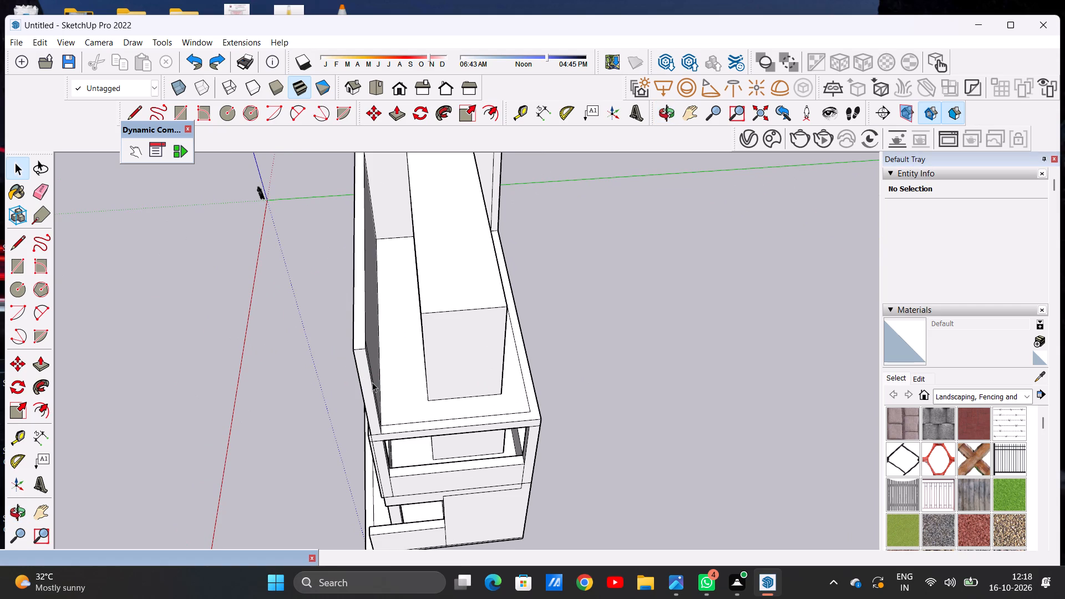
pyautogui.moveTo(343, 373); pyautogui.dragTo(434, 352, button='middle')
pyautogui.hotkey('ctrl', 'z')
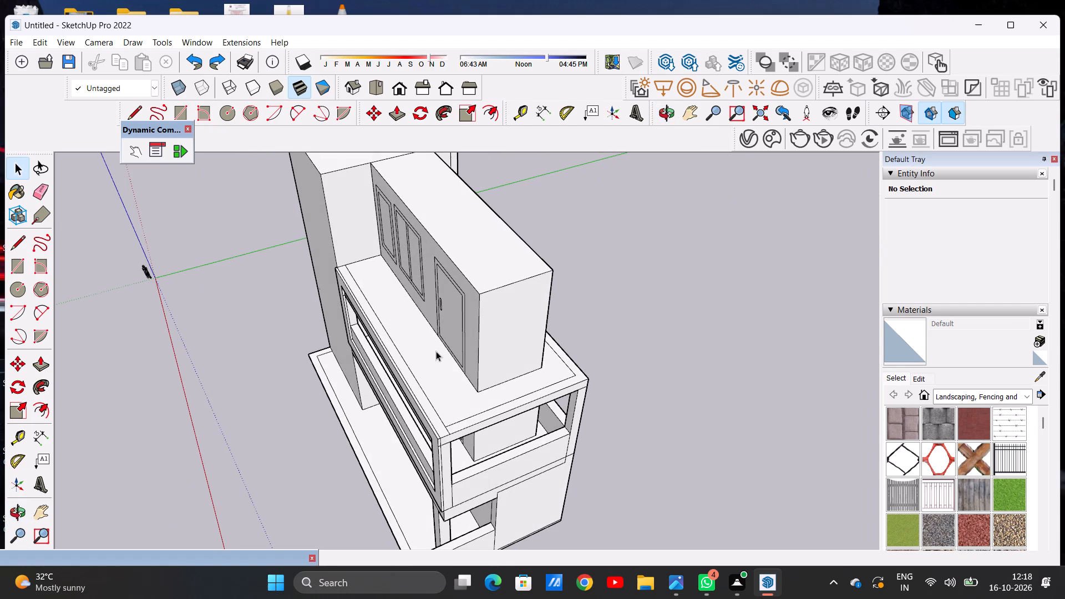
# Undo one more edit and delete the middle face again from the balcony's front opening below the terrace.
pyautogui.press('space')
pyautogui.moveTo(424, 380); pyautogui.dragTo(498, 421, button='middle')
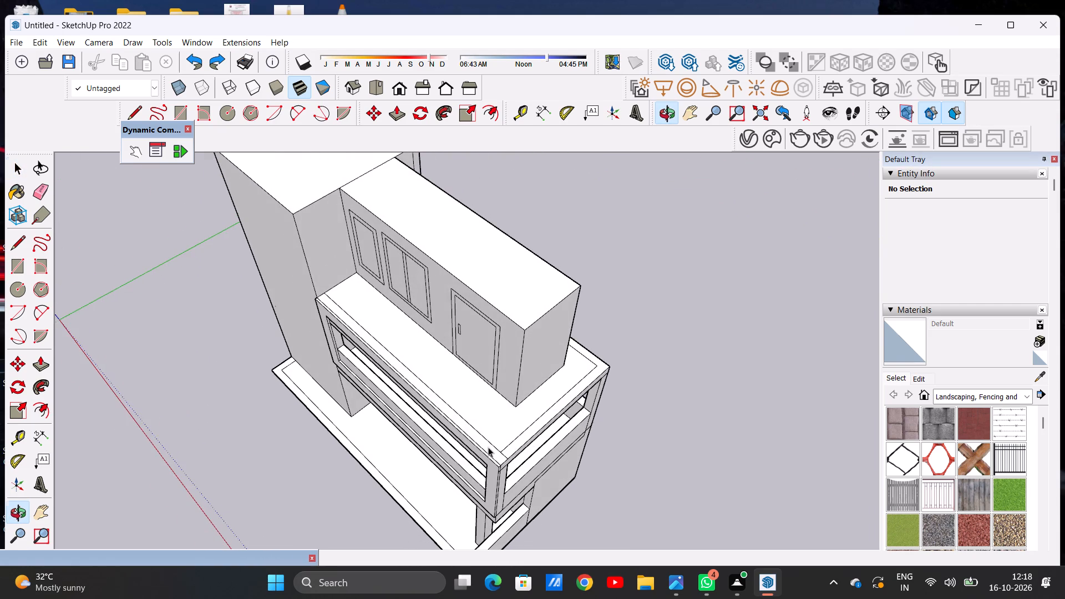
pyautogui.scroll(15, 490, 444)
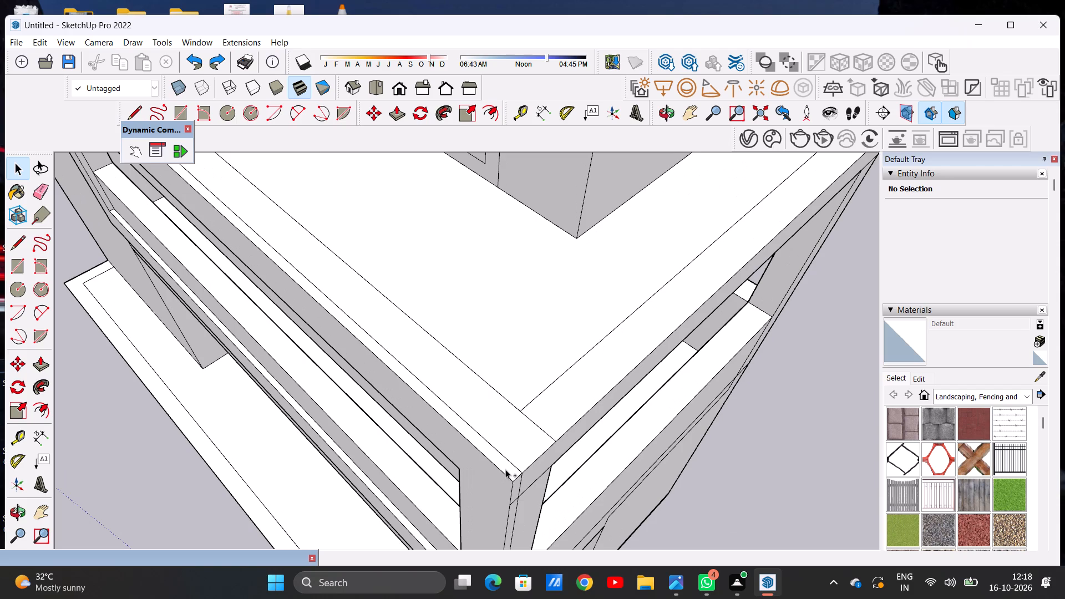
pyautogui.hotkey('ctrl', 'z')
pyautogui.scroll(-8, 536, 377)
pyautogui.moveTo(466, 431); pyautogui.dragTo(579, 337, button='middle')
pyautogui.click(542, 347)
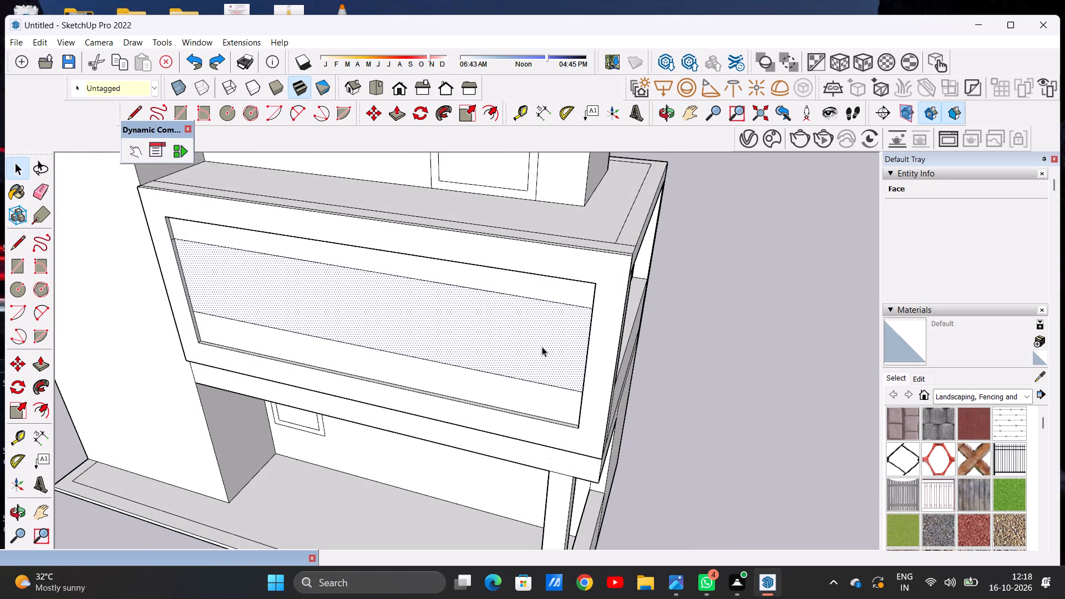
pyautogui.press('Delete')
# Examine the top terrace's slab and the border strip along its front edge from several angles.
pyautogui.scroll(-8, 514, 328)
pyautogui.moveTo(509, 321); pyautogui.dragTo(441, 432, button='middle')
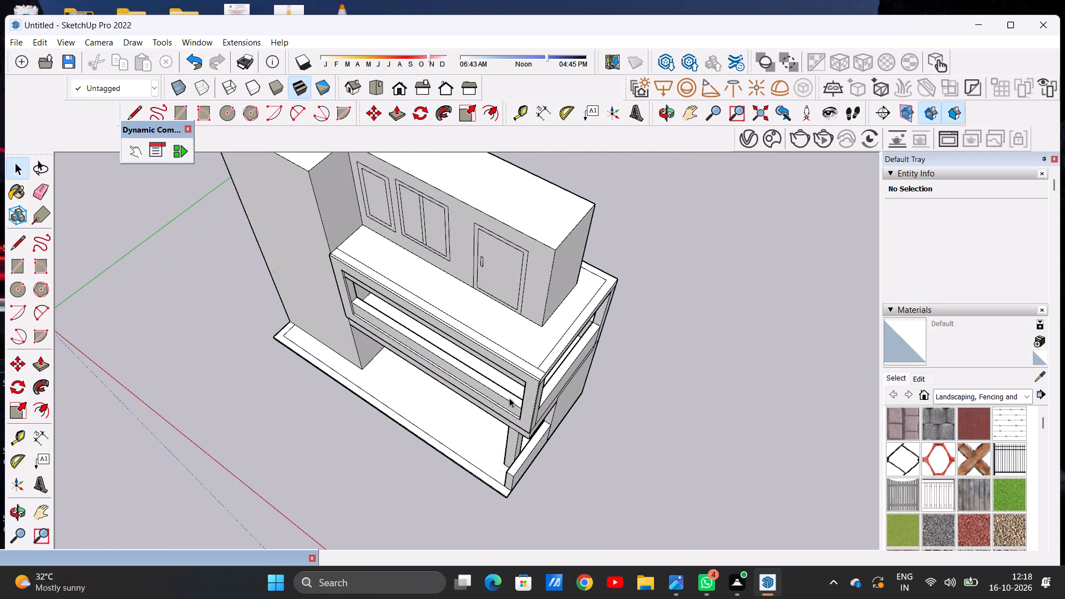
pyautogui.scroll(14, 520, 385)
pyautogui.scroll(7, 604, 367)
pyautogui.moveTo(566, 394); pyautogui.dragTo(382, 376, button='middle')
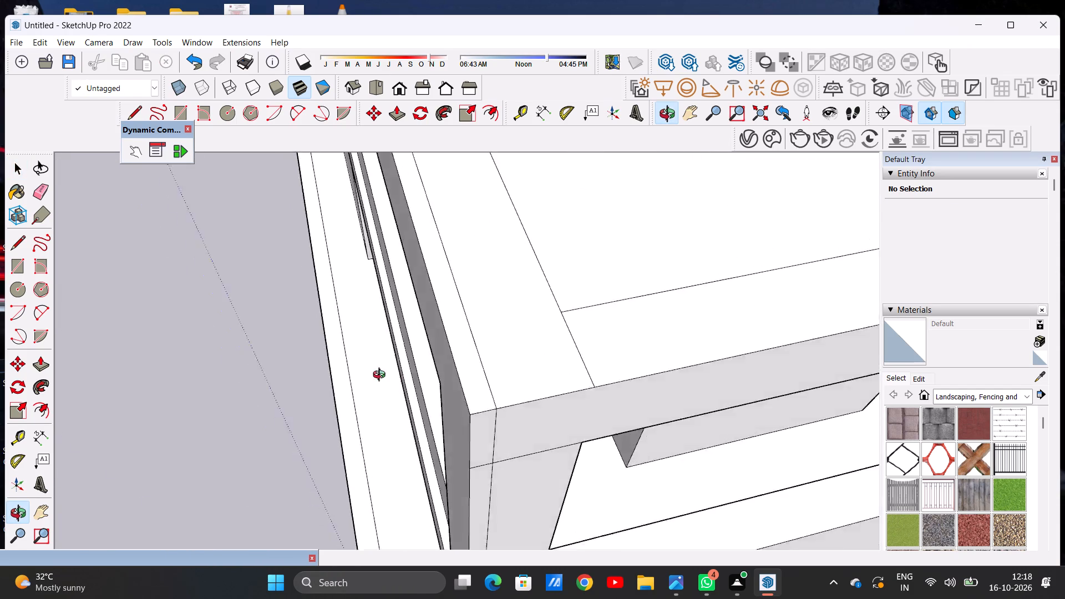
pyautogui.moveTo(382, 376); pyautogui.dragTo(381, 383, button='middle')
pyautogui.scroll(-20, 429, 394)
pyautogui.scroll(-4, 429, 394)
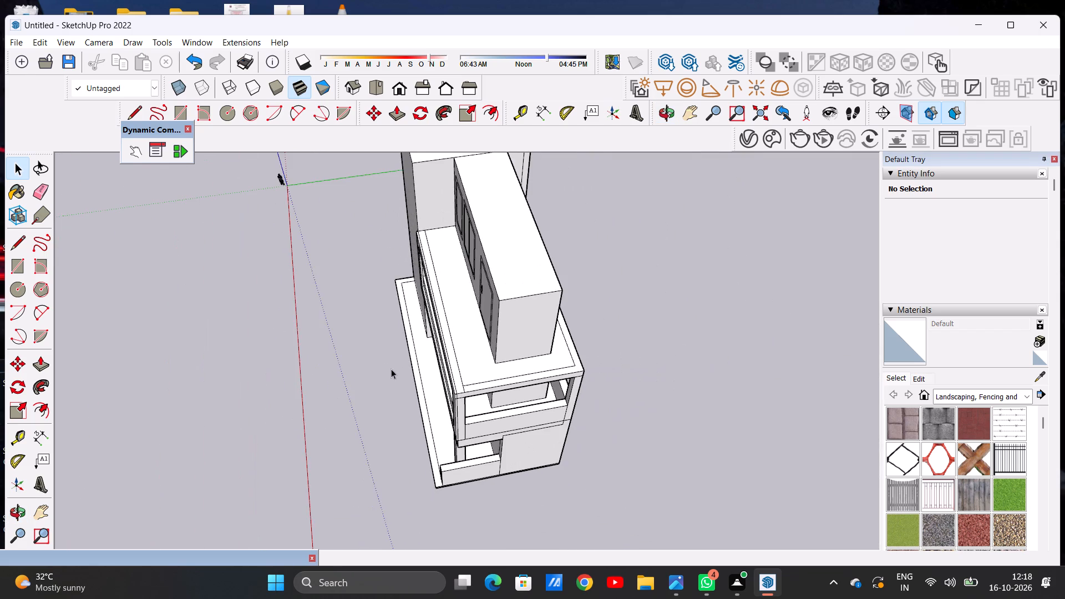
pyautogui.moveTo(382, 362); pyautogui.dragTo(367, 337, button='middle')
pyautogui.scroll(4, 442, 325)
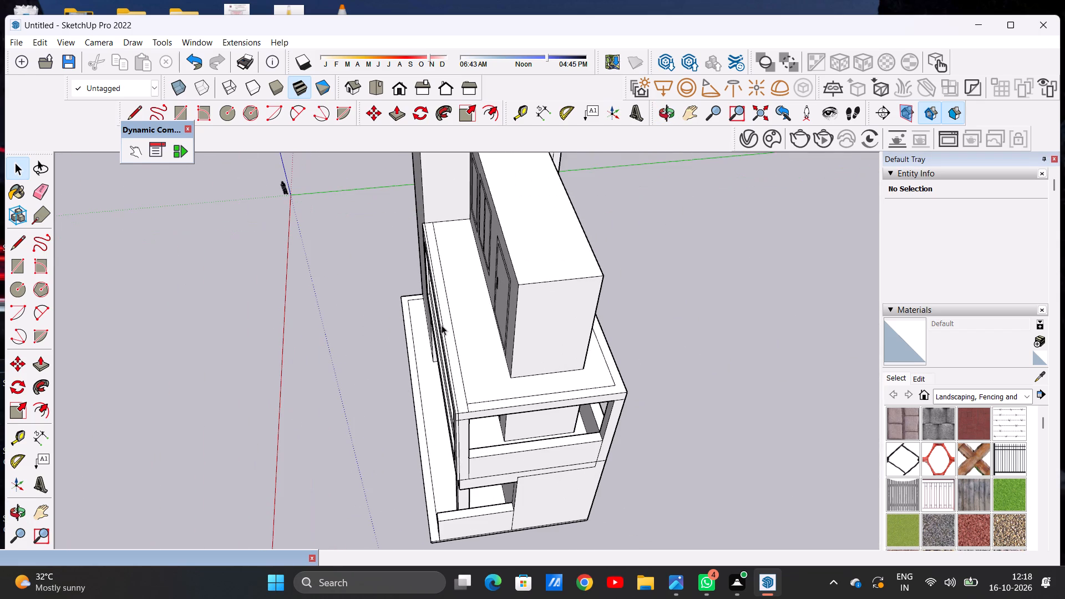
pyautogui.scroll(11, 492, 419)
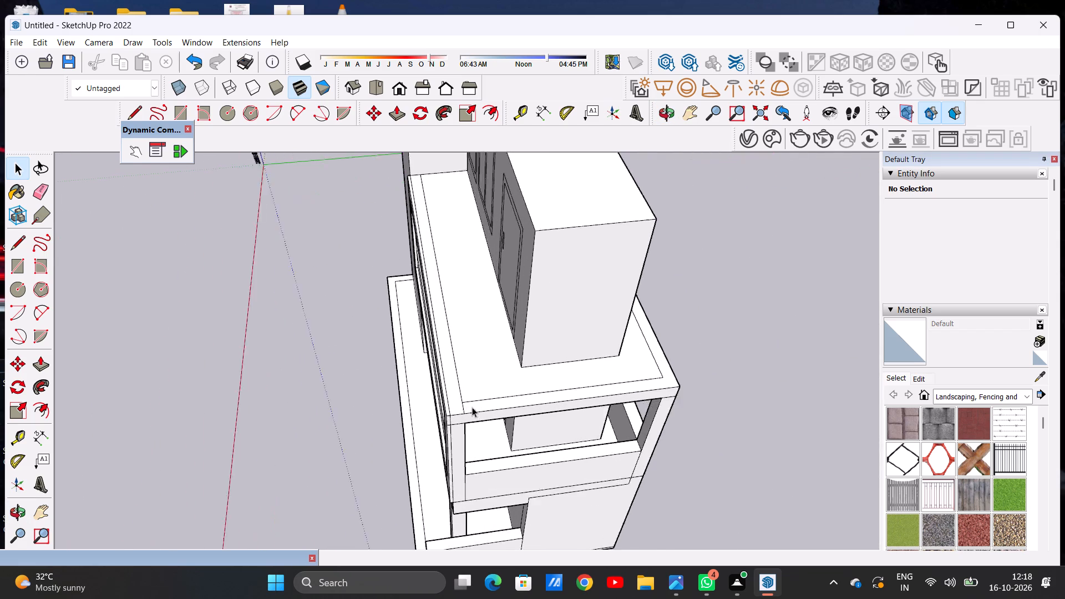
pyautogui.scroll(3, 472, 407)
pyautogui.moveTo(449, 415); pyautogui.dragTo(606, 464, button='middle')
pyautogui.scroll(-12, 542, 427)
pyautogui.scroll(3, 530, 432)
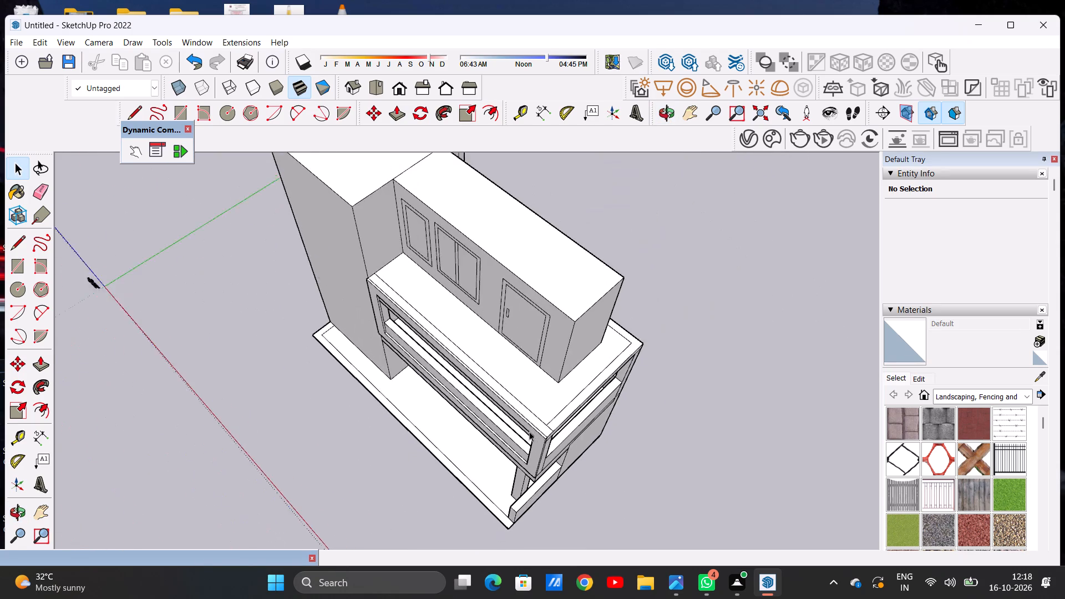
pyautogui.scroll(5, 529, 432)
pyautogui.moveTo(540, 424); pyautogui.dragTo(293, 435, button='middle')
pyautogui.scroll(7, 381, 399)
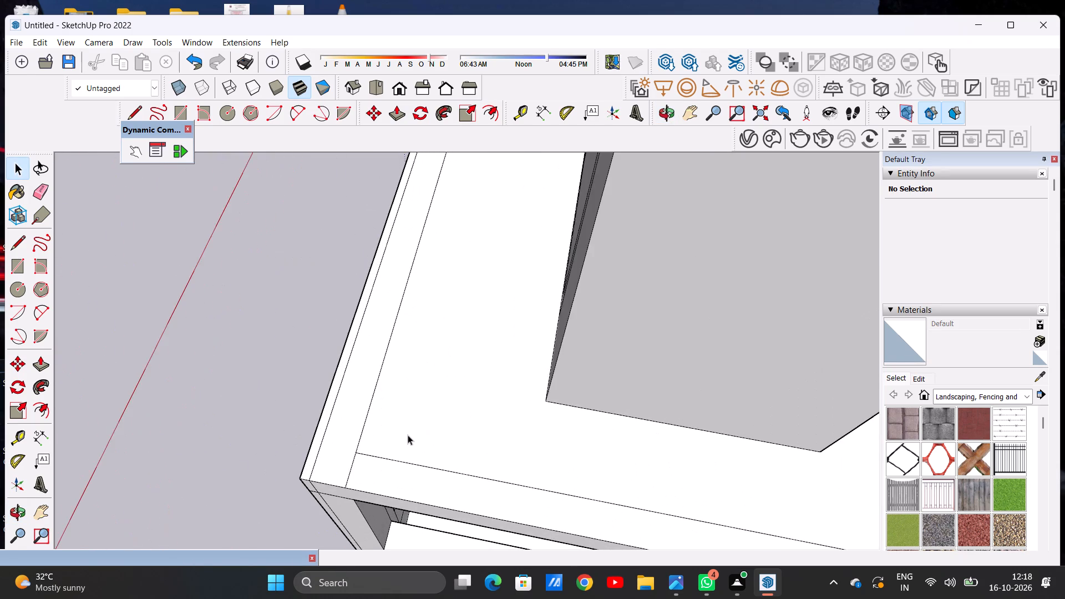
pyautogui.click(411, 438)
pyautogui.click(348, 441)
pyautogui.press('v')
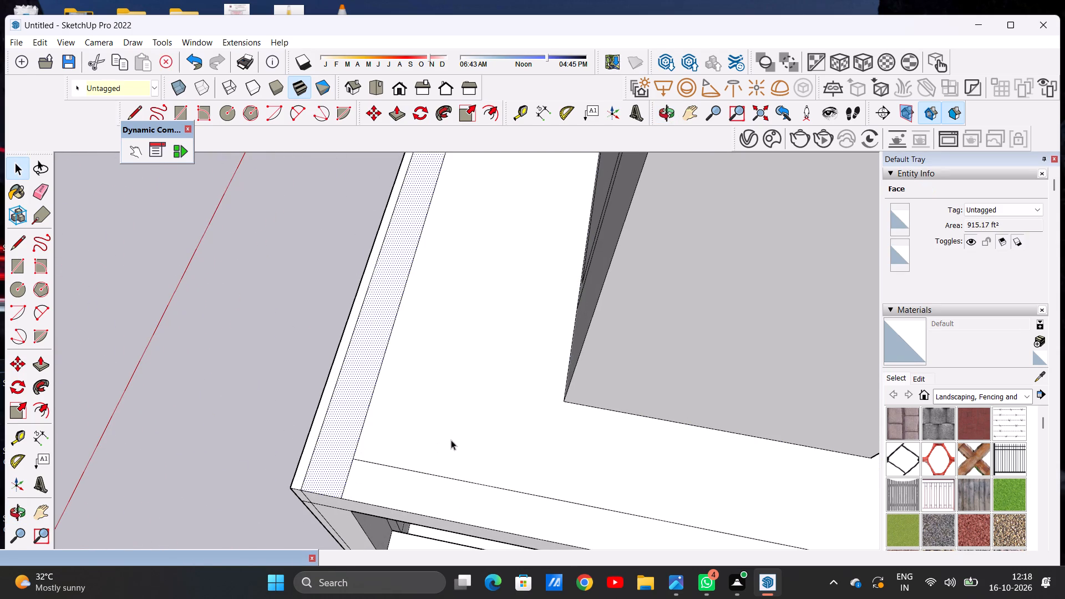
pyautogui.click(275, 404)
# Push/Pull the border strip along the top terrace's front edge up to the adjoining tower's roof level as a screen wall.
pyautogui.scroll(-15, 412, 417)
pyautogui.moveTo(255, 409); pyautogui.dragTo(391, 423, button='middle')
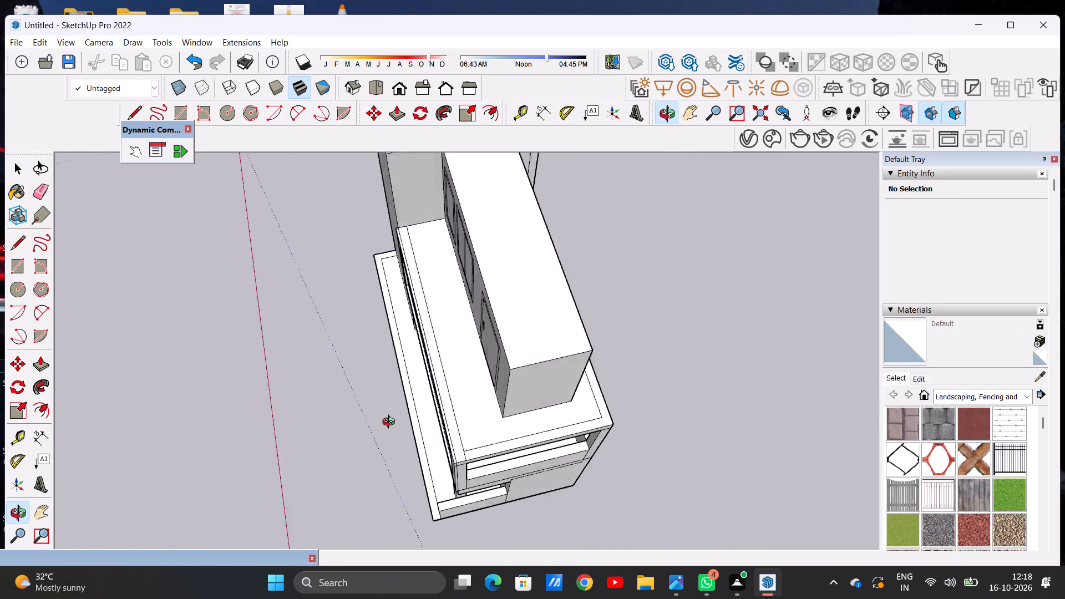
pyautogui.moveTo(391, 423); pyautogui.dragTo(545, 414, button='middle')
pyautogui.scroll(-6, 554, 408)
pyautogui.scroll(9, 554, 408)
pyautogui.scroll(-5, 533, 416)
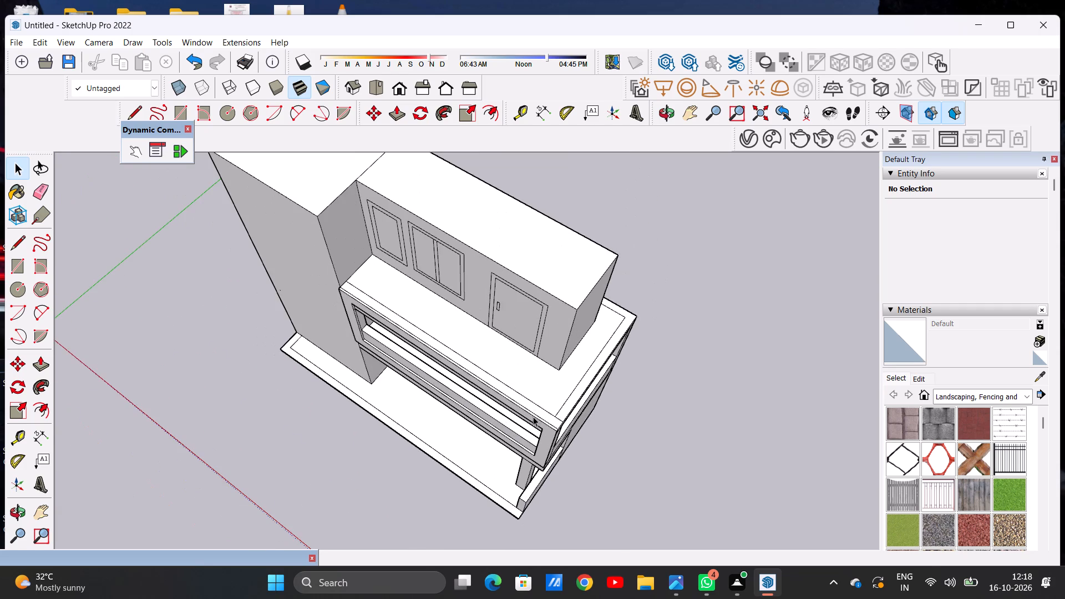
pyautogui.scroll(17, 540, 418)
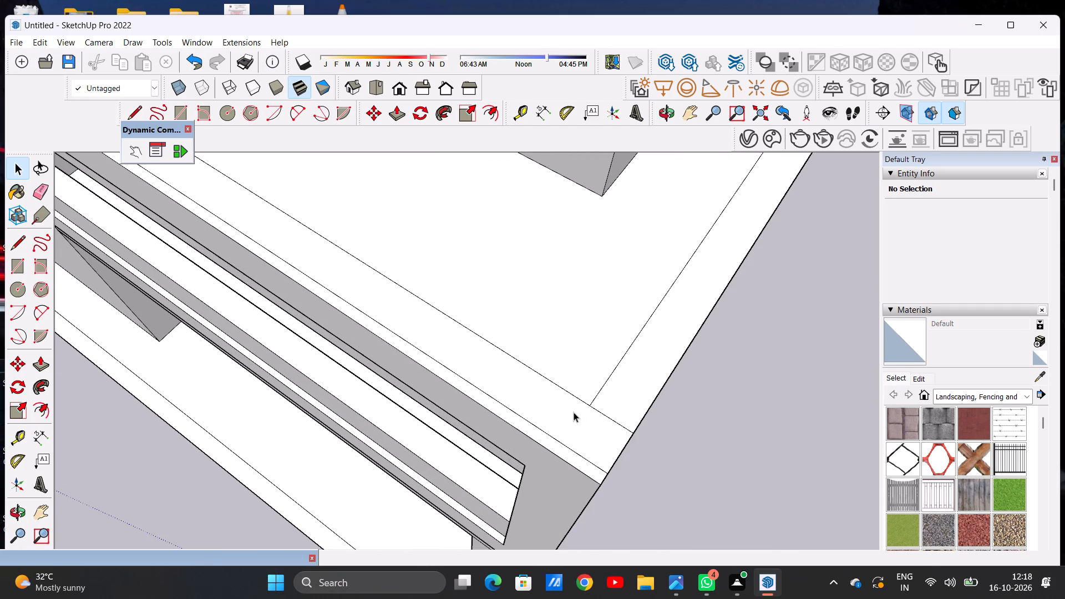
pyautogui.scroll(-20, 605, 439)
pyautogui.scroll(-2, 605, 439)
pyautogui.scroll(3, 585, 435)
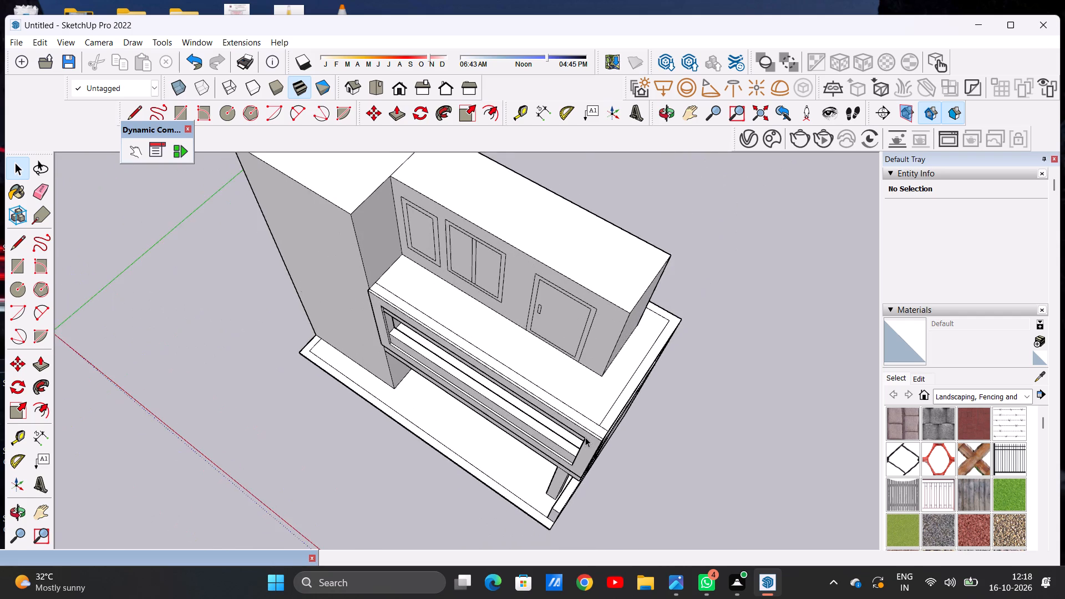
pyautogui.scroll(16, 585, 437)
pyautogui.press('p')
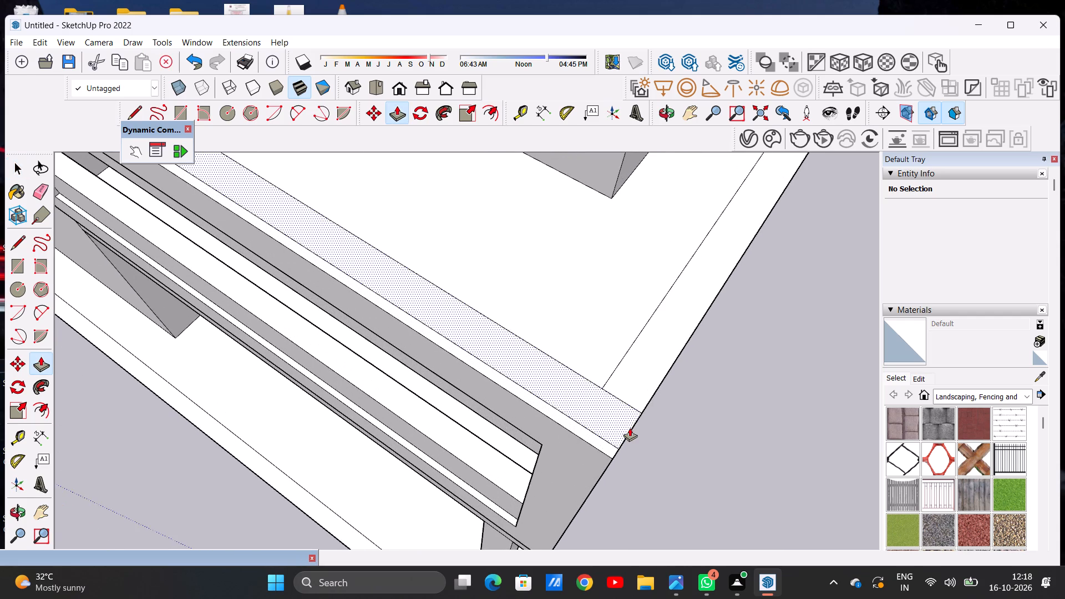
pyautogui.scroll(6, 630, 428)
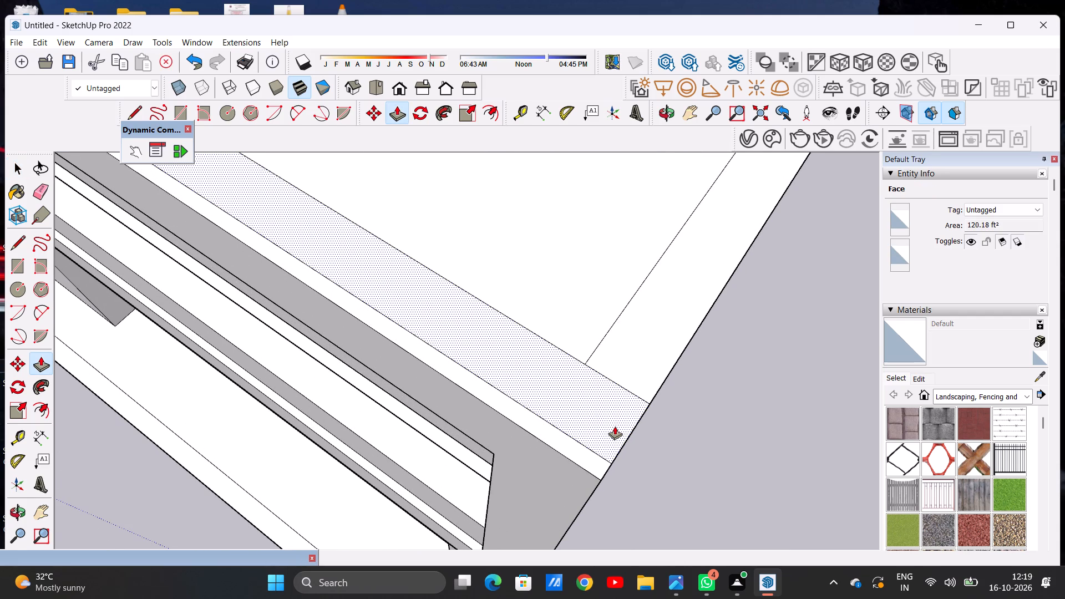
pyautogui.click(615, 426)
pyautogui.scroll(-20, 628, 366)
pyautogui.scroll(-2, 628, 366)
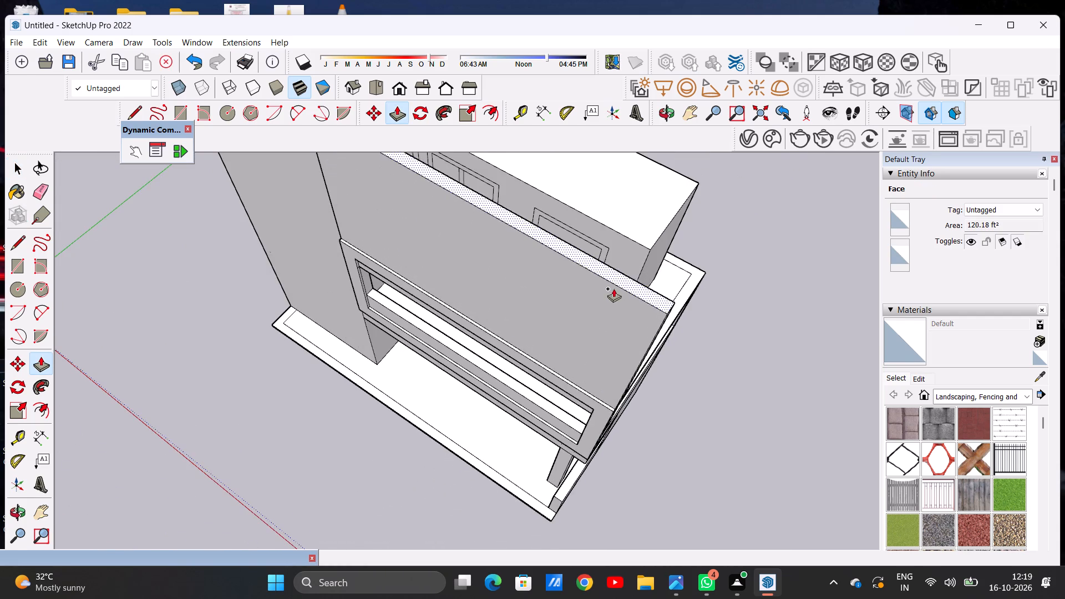
pyautogui.scroll(-8, 611, 293)
pyautogui.scroll(5, 469, 219)
pyautogui.scroll(-1, 469, 219)
pyautogui.scroll(7, 469, 219)
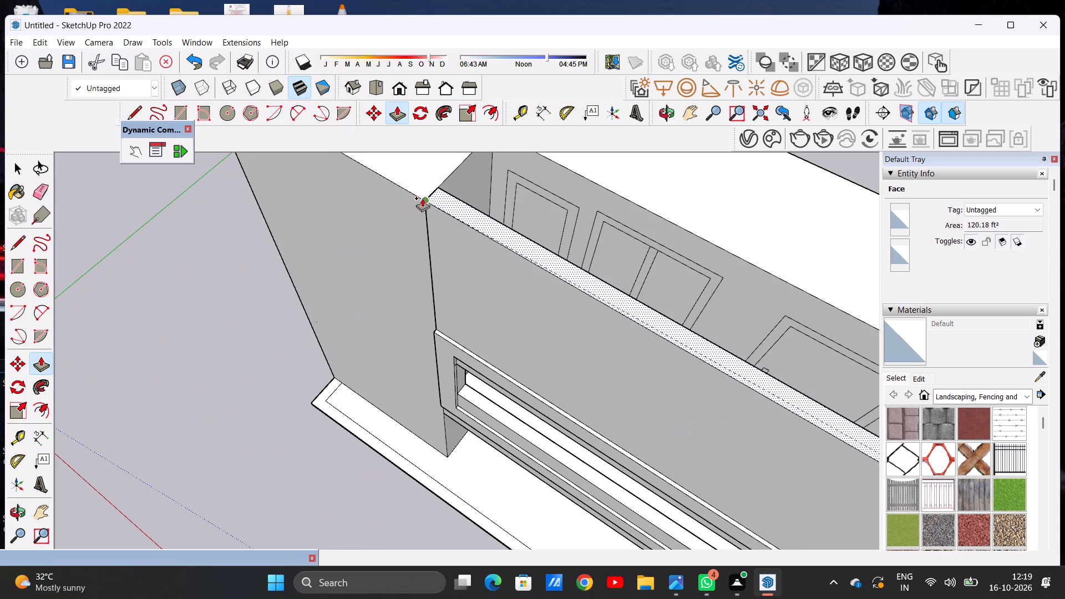
pyautogui.click(424, 198)
pyautogui.press('space')
pyautogui.scroll(-12, 481, 263)
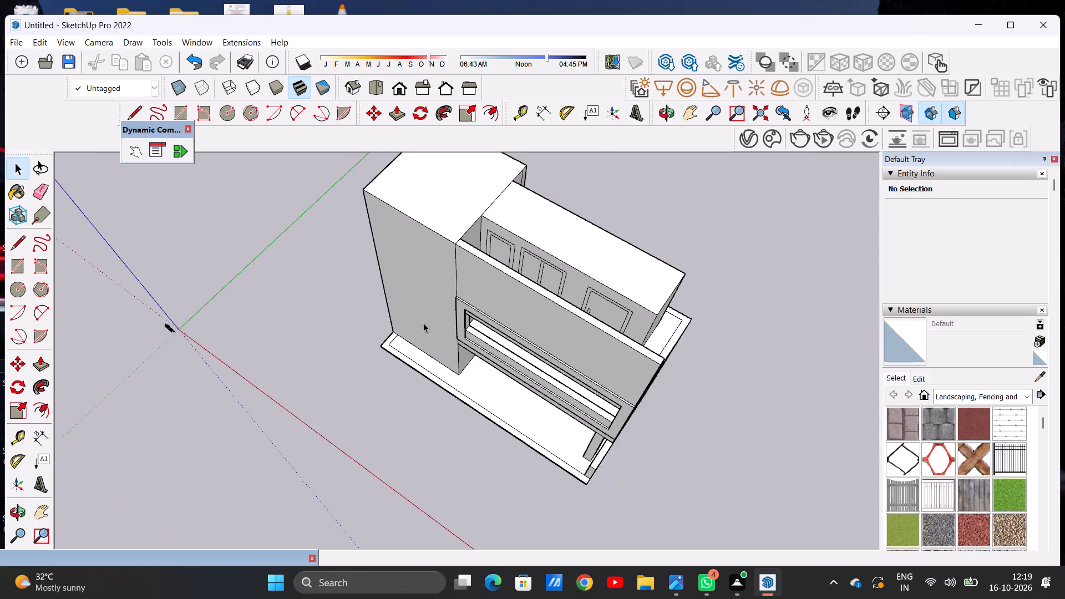
# Draw a wide rectangle on the front of the raised screen wall, starting near the tower and leaving a margin around it.
pyautogui.moveTo(423, 324); pyautogui.dragTo(579, 165, button='middle')
pyautogui.scroll(5, 529, 257)
pyautogui.moveTo(509, 285); pyautogui.dragTo(498, 241, button='middle')
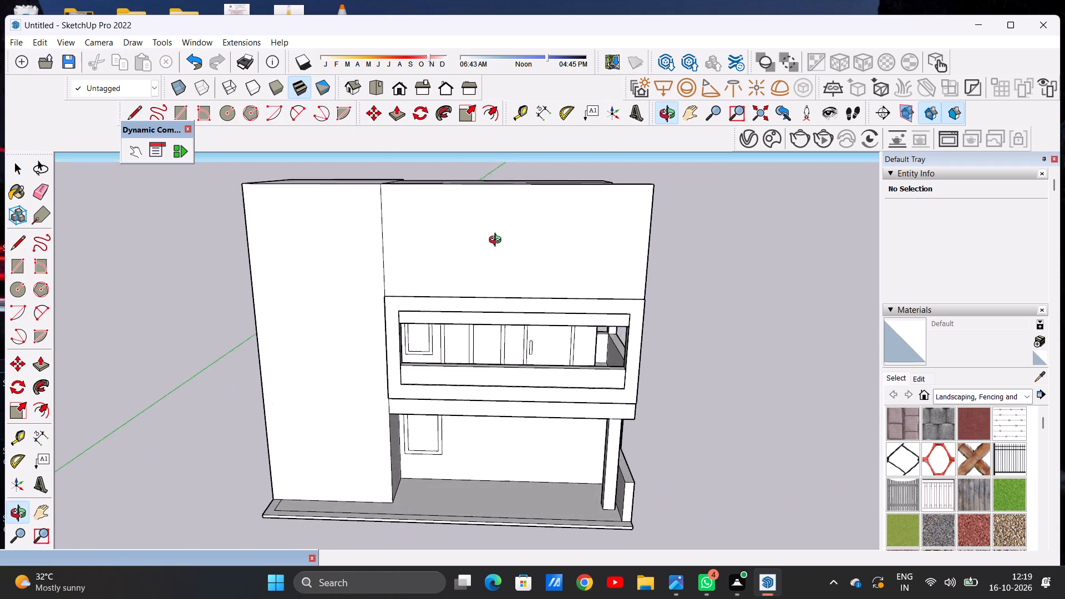
pyautogui.moveTo(498, 241); pyautogui.dragTo(490, 261, button='middle')
pyautogui.scroll(1, 497, 262)
pyautogui.moveTo(496, 270); pyautogui.dragTo(501, 252, button='middle')
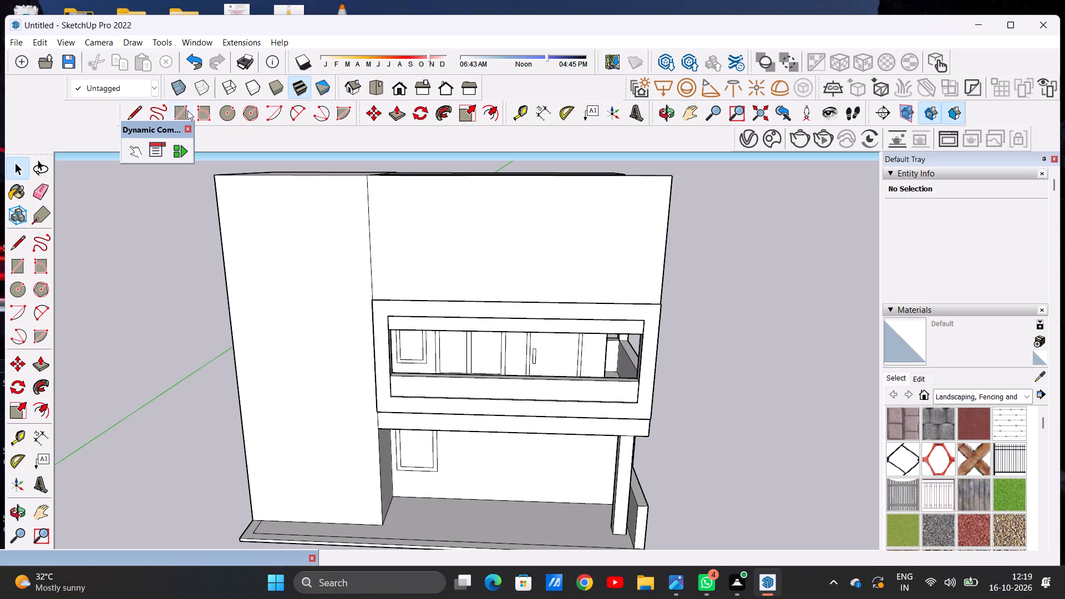
pyautogui.click(187, 110)
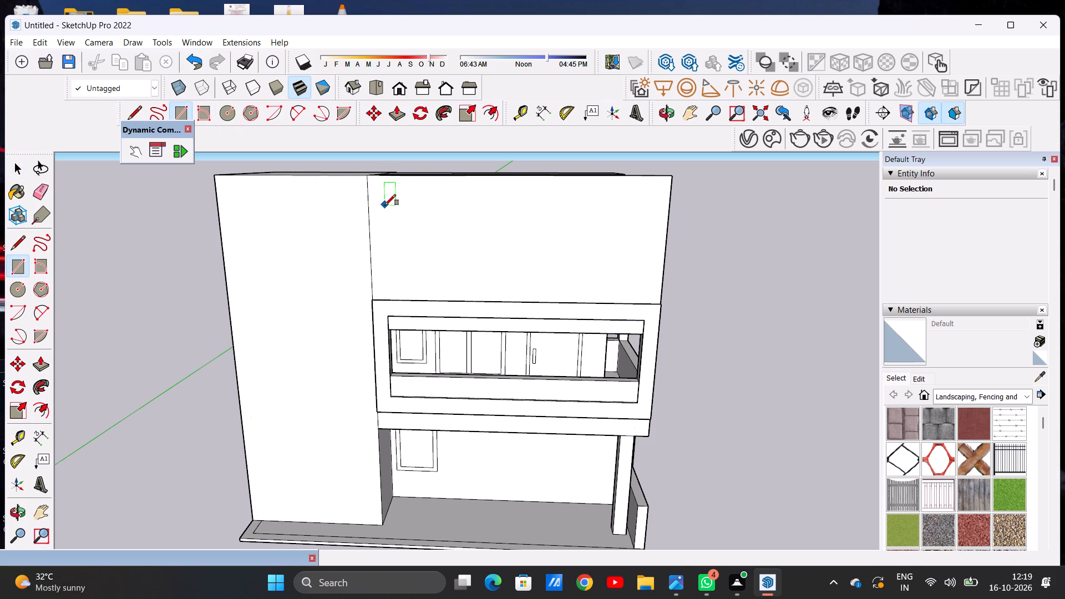
pyautogui.click(385, 205)
pyautogui.click(395, 288)
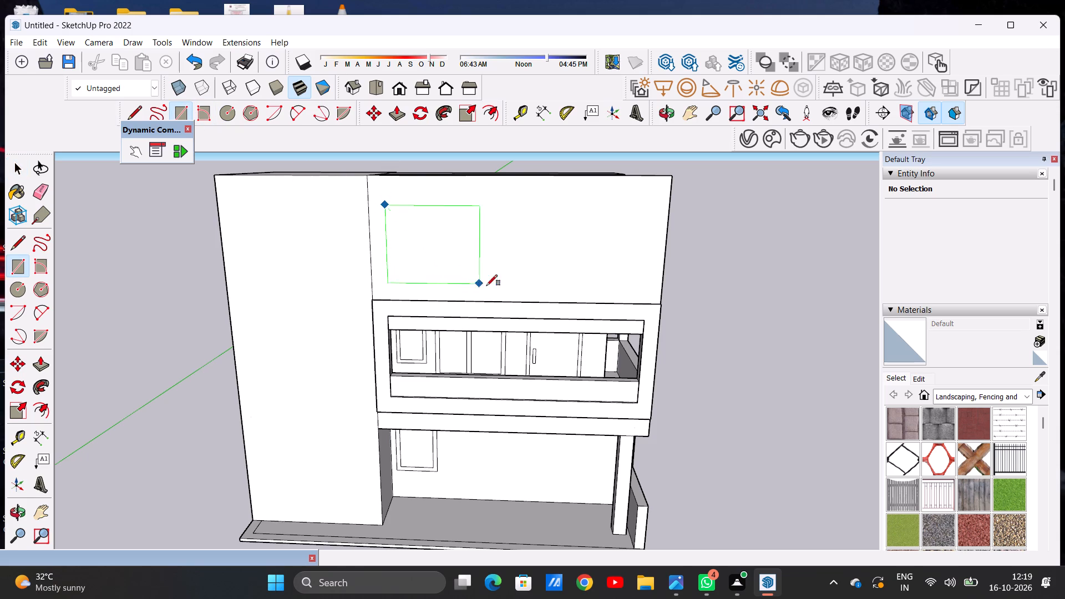
pyautogui.click(581, 286)
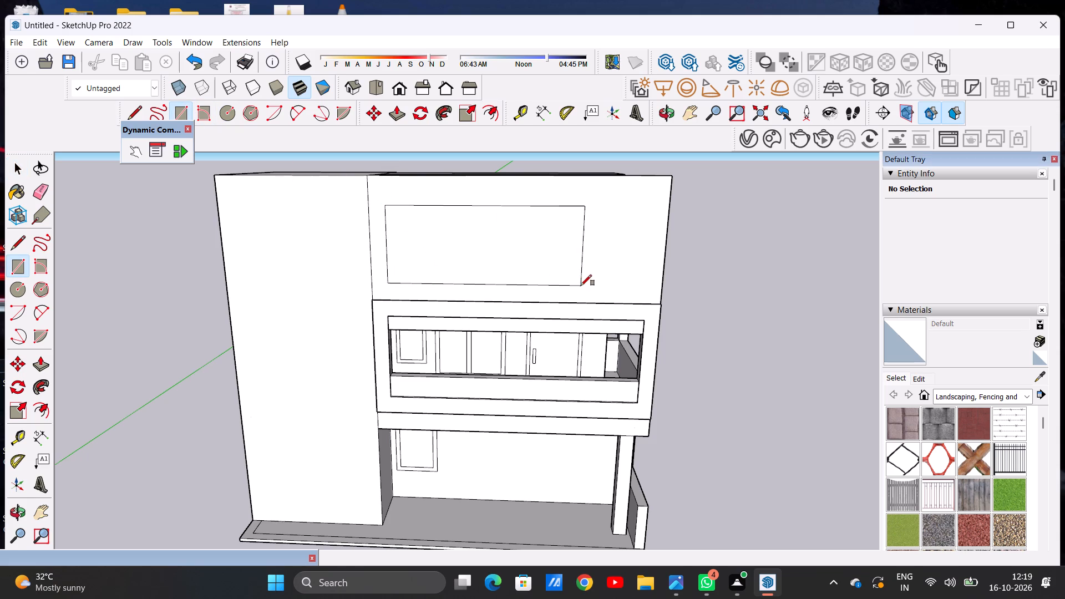
pyautogui.press('space')
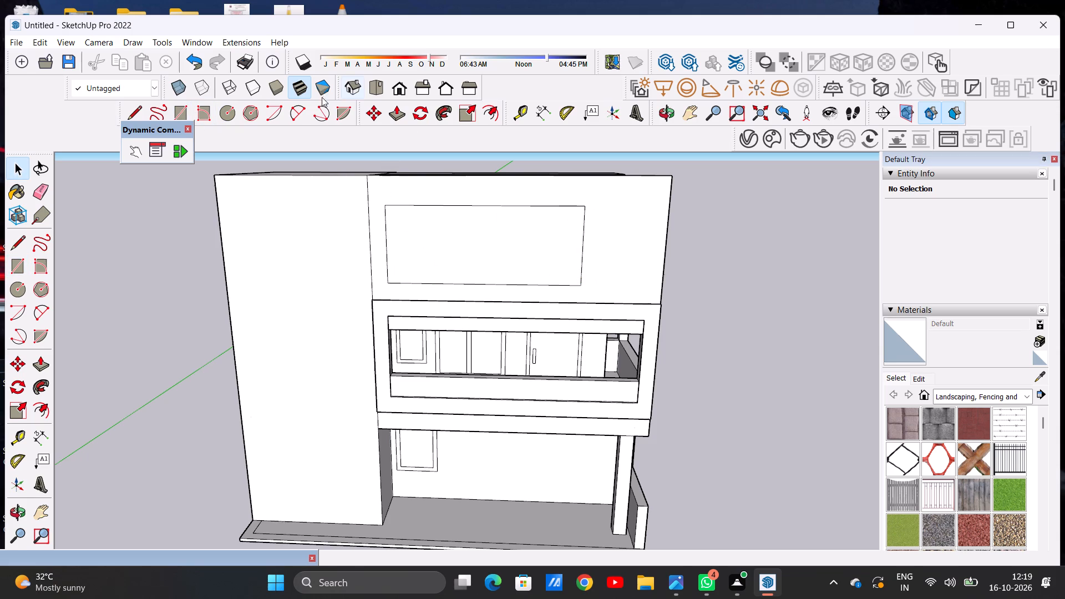
# Round the rectangle's end away from the tower with an outward semicircular arc and erase the straight dividing line.
pyautogui.click(297, 113)
pyautogui.scroll(5, 579, 216)
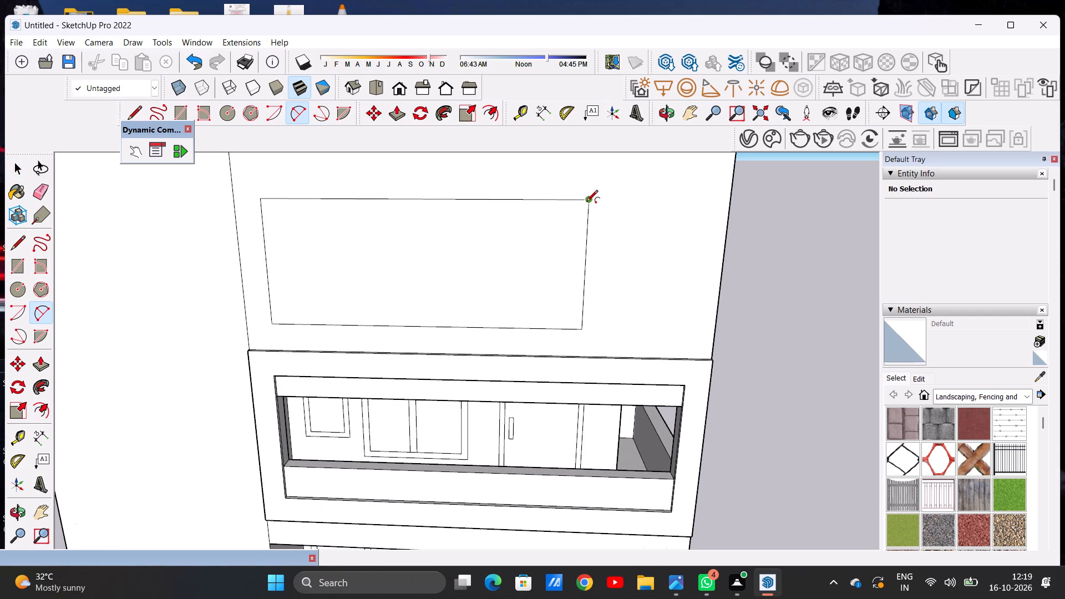
pyautogui.click(587, 201)
pyautogui.click(584, 325)
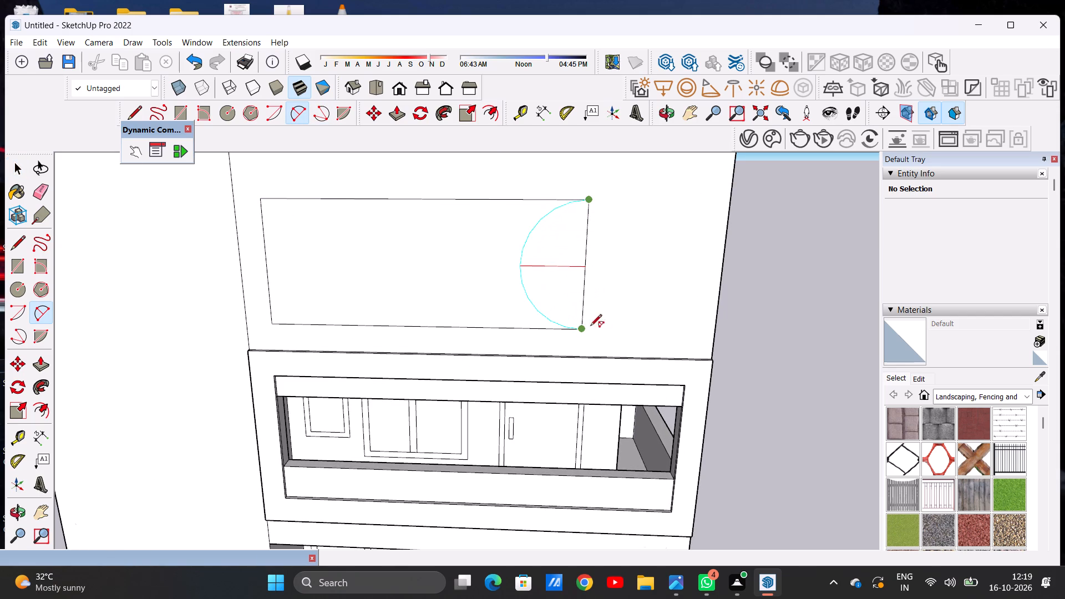
pyautogui.click(647, 318)
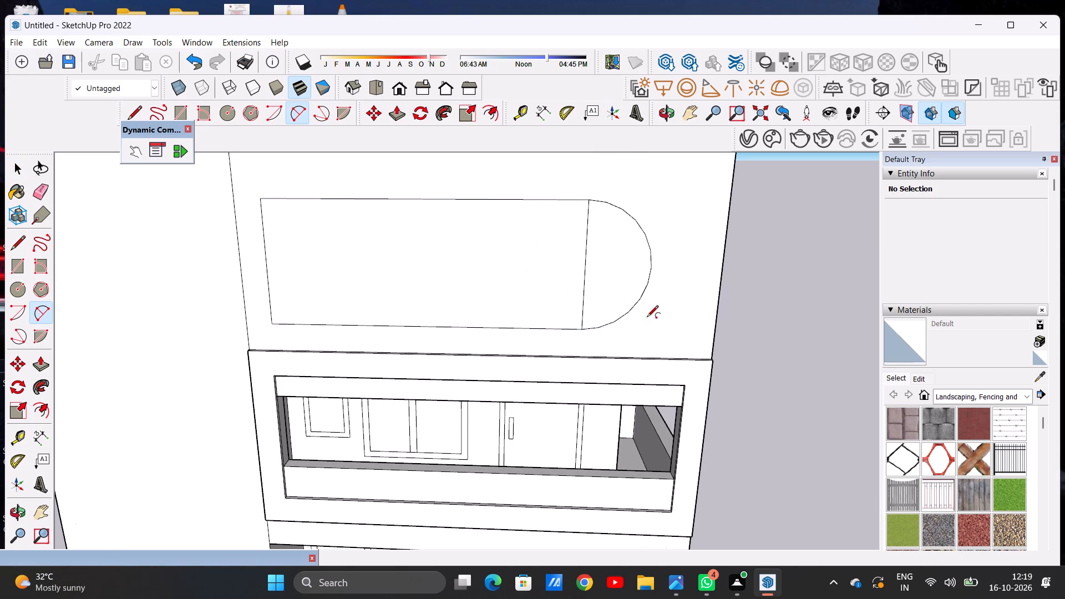
pyautogui.press('space')
pyautogui.press('e')
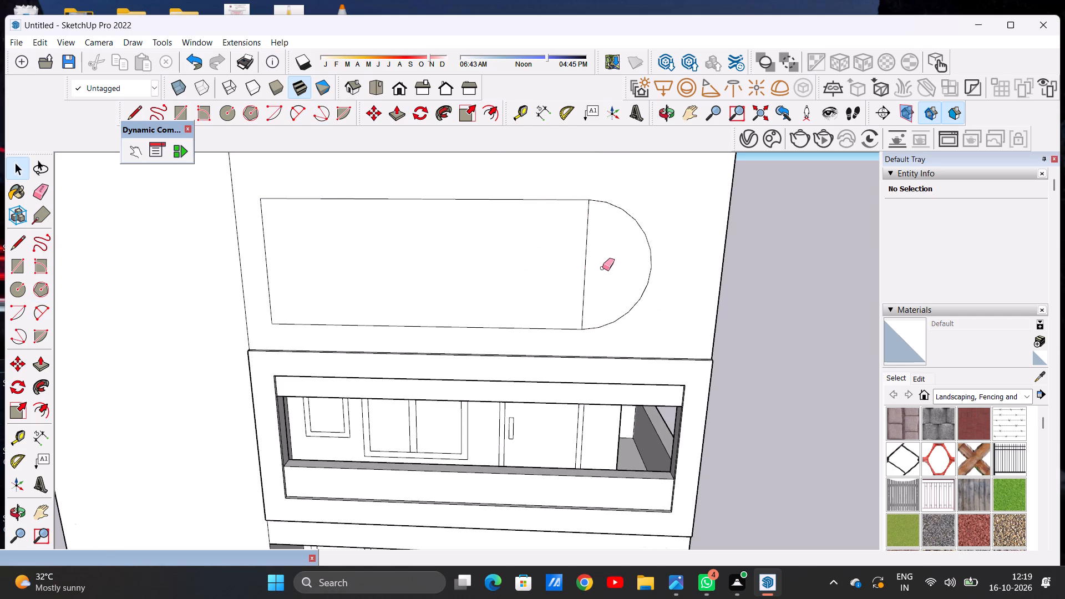
pyautogui.moveTo(601, 268); pyautogui.dragTo(565, 270)
pyautogui.press('space')
# Push the round-ended face back through the screen wall to its rear edge.
pyautogui.scroll(-9, 552, 295)
pyautogui.moveTo(556, 268); pyautogui.dragTo(458, 317, button='middle')
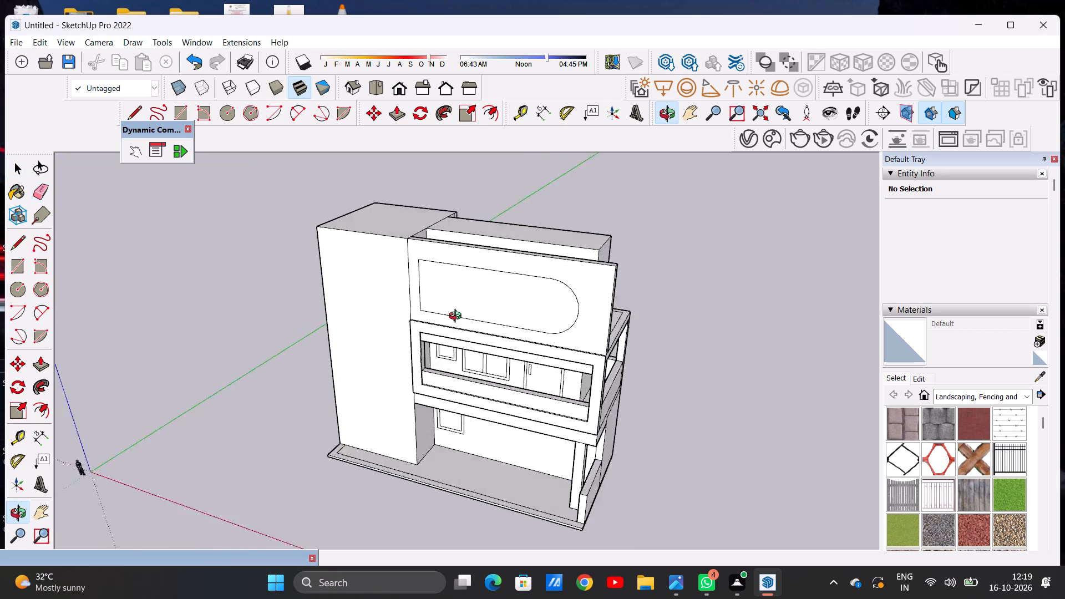
pyautogui.moveTo(458, 317); pyautogui.dragTo(398, 476, button='middle')
pyautogui.scroll(6, 528, 413)
pyautogui.moveTo(526, 409); pyautogui.dragTo(519, 378, button='middle')
pyautogui.scroll(4, 519, 378)
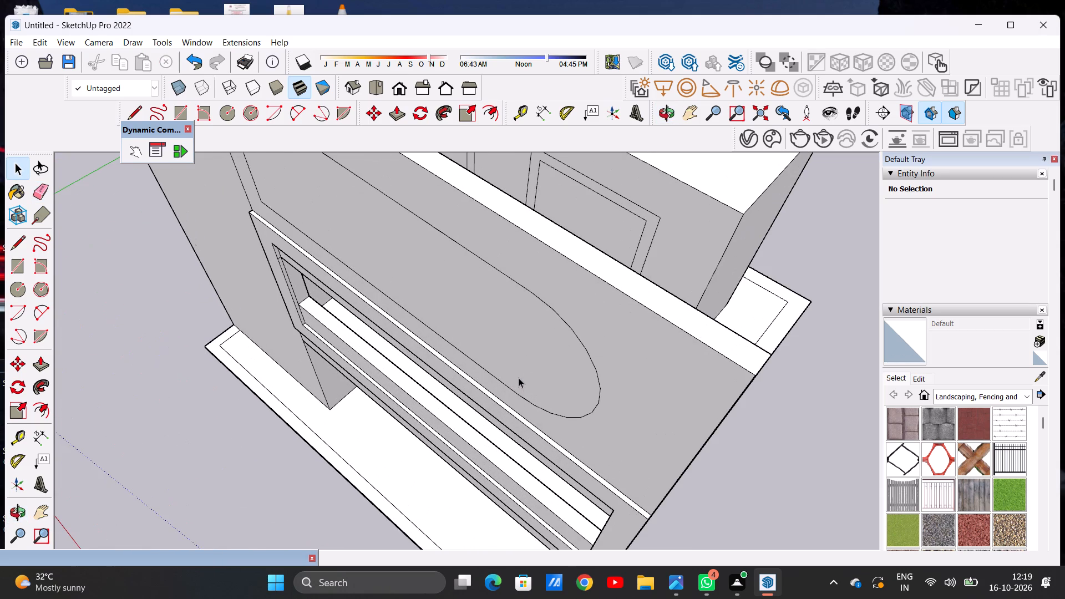
pyautogui.press('p')
pyautogui.scroll(5, 573, 347)
pyautogui.click(573, 346)
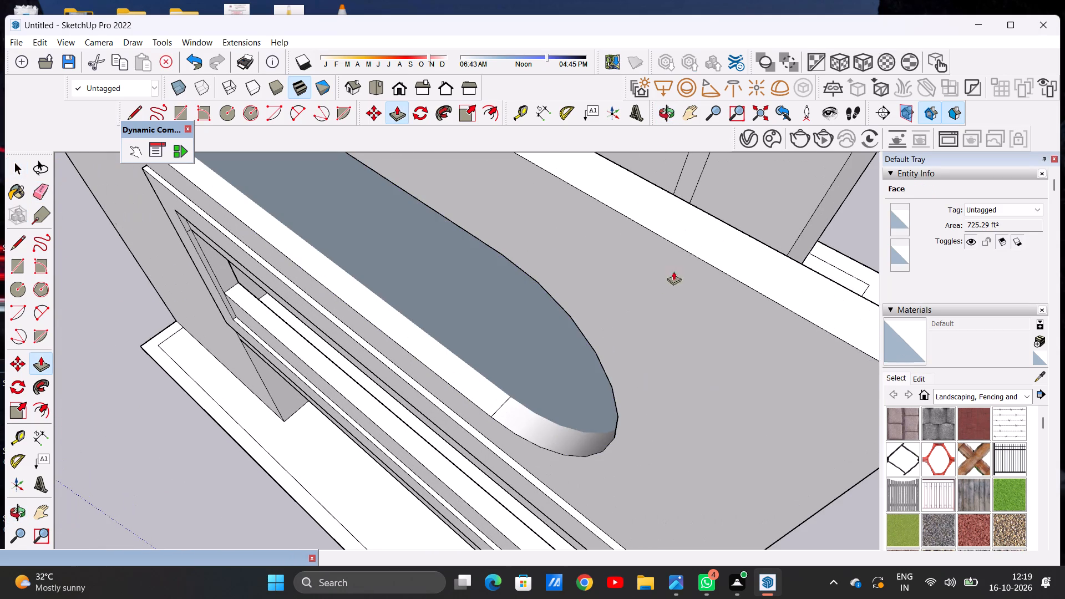
pyautogui.click(758, 236)
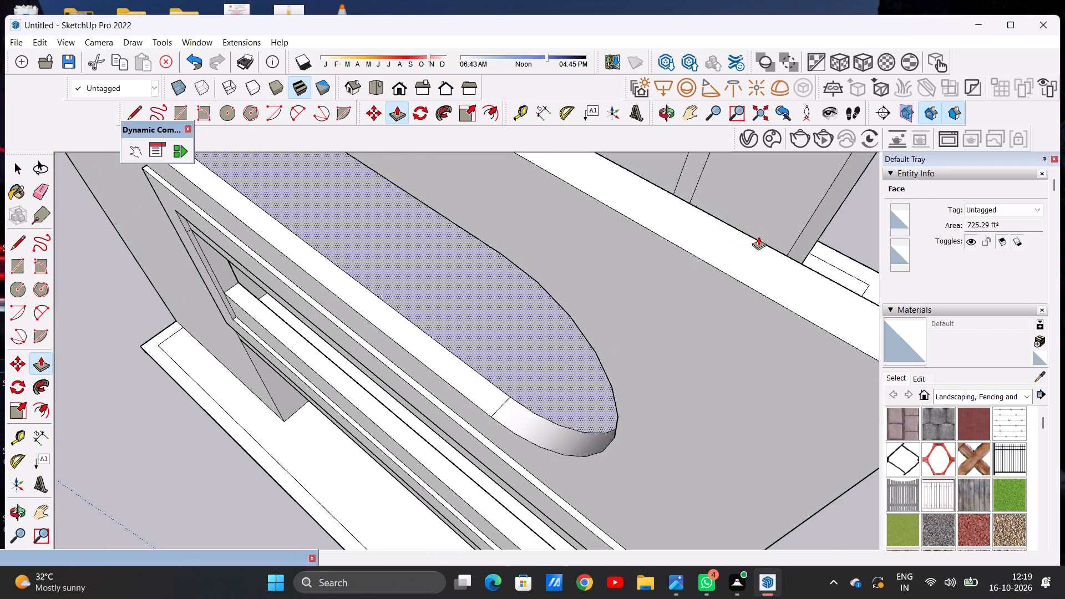
pyautogui.press('space')
# Delete the recessed round-ended face and the remaining face behind it to open the screen wall through.
pyautogui.scroll(-15, 514, 321)
pyautogui.moveTo(499, 362); pyautogui.dragTo(615, 242, button='middle')
pyautogui.scroll(6, 544, 242)
pyautogui.click(515, 260)
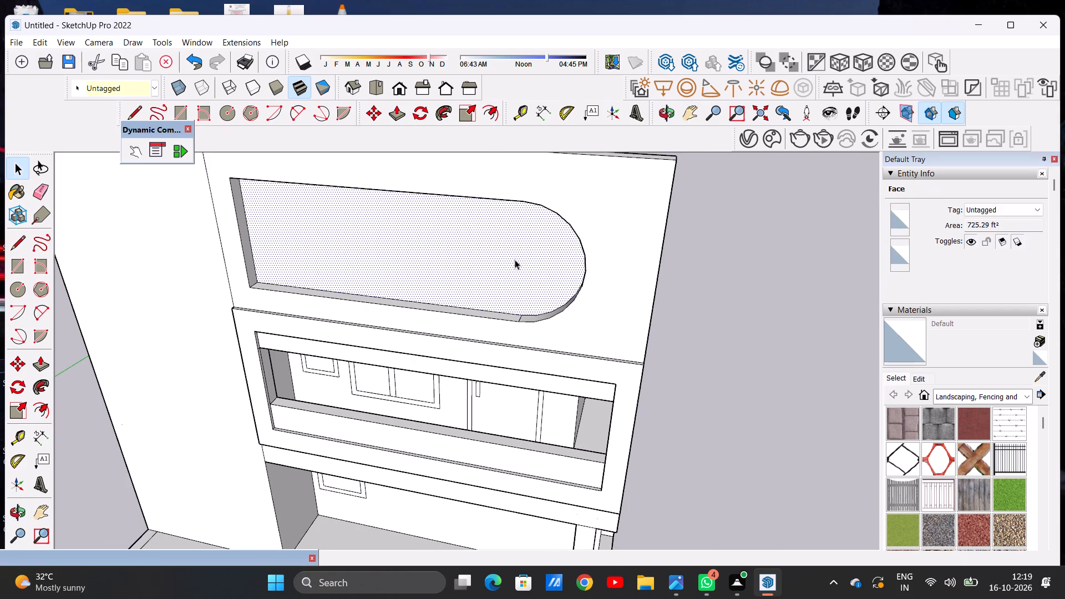
pyautogui.press('Delete')
pyautogui.scroll(-6, 514, 258)
pyautogui.scroll(10, 524, 254)
pyautogui.click(524, 254)
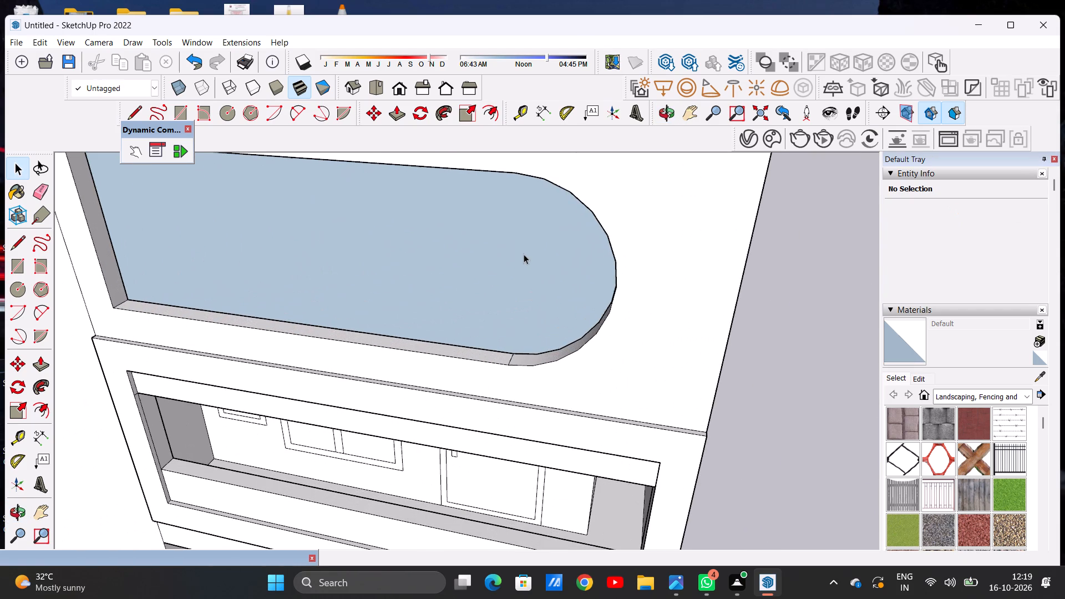
pyautogui.press('Delete')
# Examine the opened screen wall from the front, side and rear, including the strip along its base on the top terrace.
pyautogui.scroll(-5, 524, 279)
pyautogui.moveTo(589, 301); pyautogui.dragTo(316, 332, button='middle')
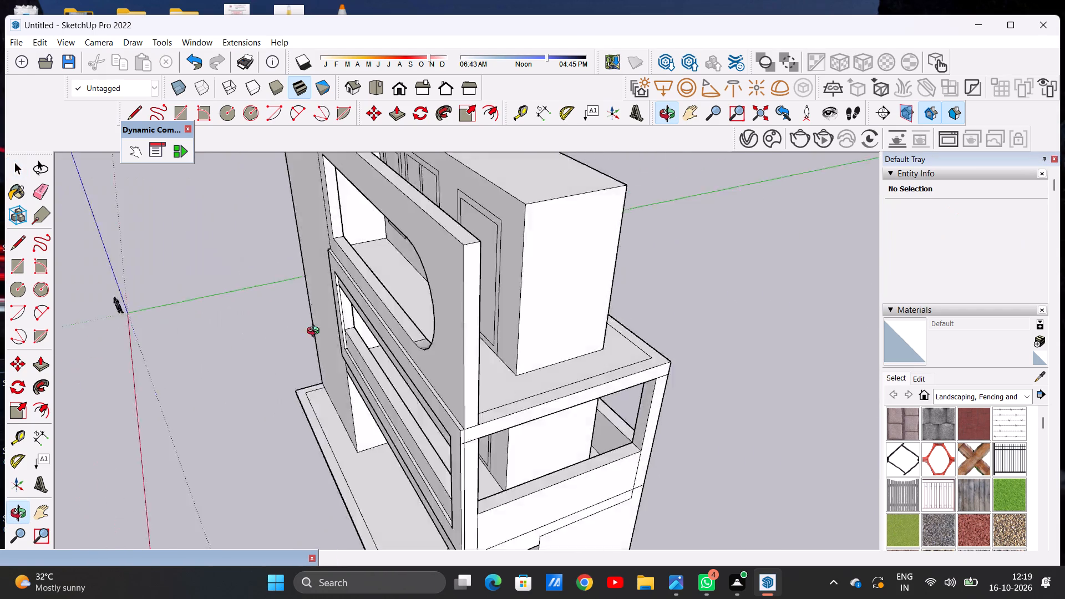
pyautogui.moveTo(316, 332); pyautogui.dragTo(161, 344, button='middle')
pyautogui.scroll(5, 369, 321)
pyautogui.scroll(-7, 352, 239)
pyautogui.moveTo(331, 250); pyautogui.dragTo(331, 266, button='middle')
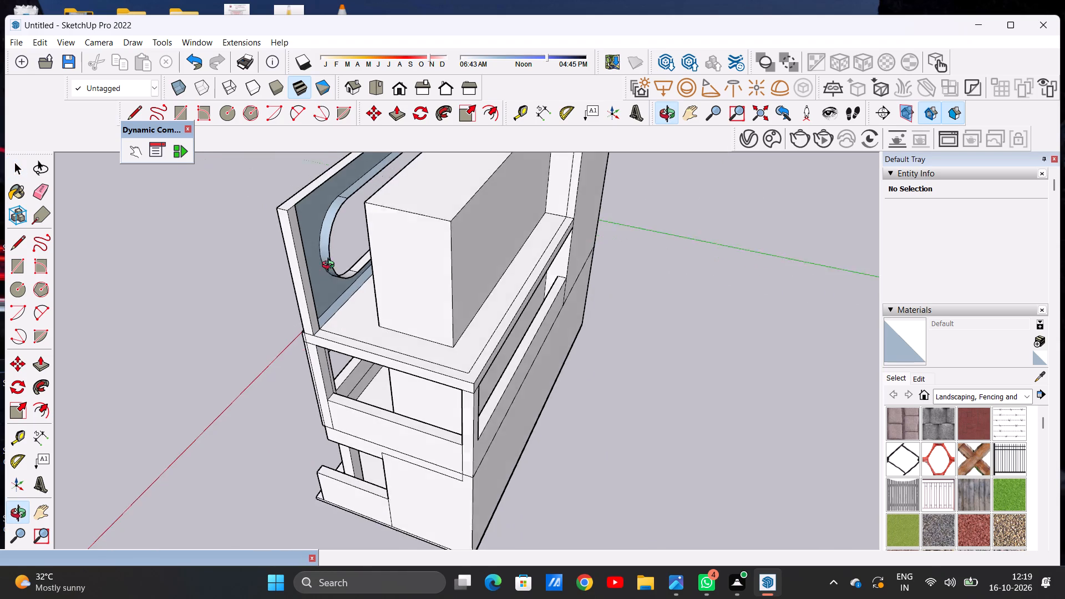
pyautogui.moveTo(331, 266); pyautogui.dragTo(346, 298, button='middle')
pyautogui.scroll(-8, 318, 274)
pyautogui.moveTo(328, 275); pyautogui.dragTo(302, 252, button='middle')
pyautogui.scroll(9, 316, 248)
pyautogui.scroll(-1, 317, 248)
pyautogui.scroll(1, 317, 248)
pyautogui.scroll(-1, 317, 248)
pyautogui.scroll(3, 317, 248)
pyautogui.moveTo(350, 334); pyautogui.dragTo(369, 417, button='middle')
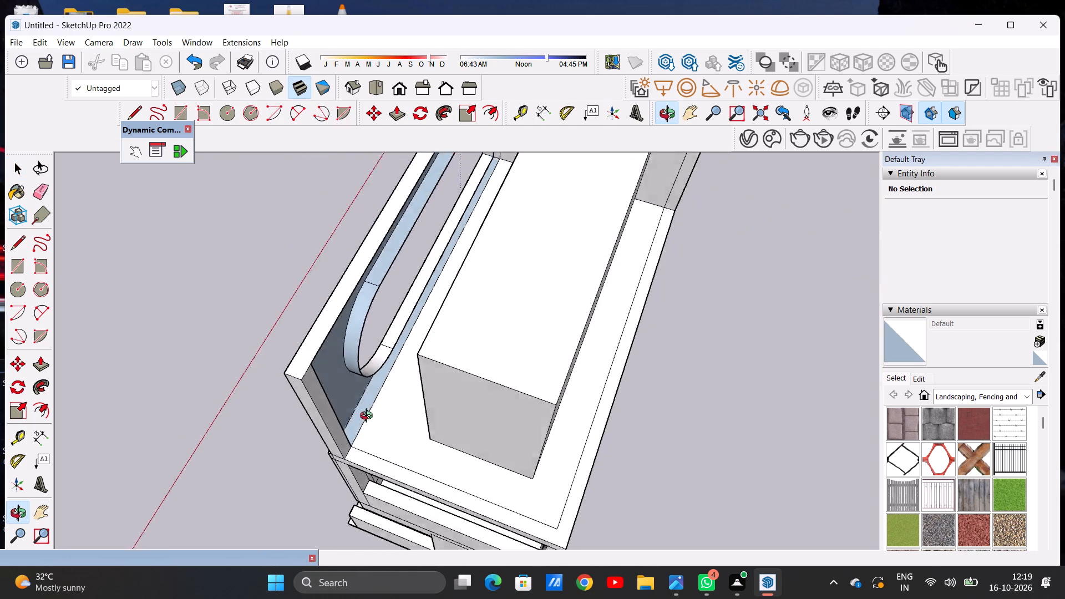
pyautogui.moveTo(369, 417); pyautogui.dragTo(427, 428, button='middle')
pyautogui.scroll(-8, 406, 359)
pyautogui.scroll(13, 421, 268)
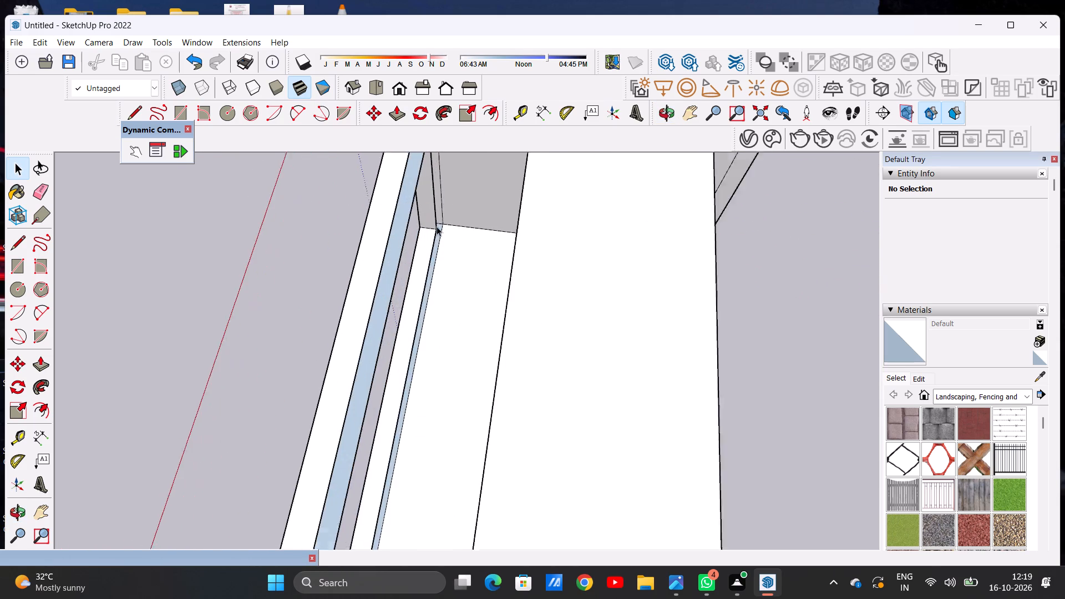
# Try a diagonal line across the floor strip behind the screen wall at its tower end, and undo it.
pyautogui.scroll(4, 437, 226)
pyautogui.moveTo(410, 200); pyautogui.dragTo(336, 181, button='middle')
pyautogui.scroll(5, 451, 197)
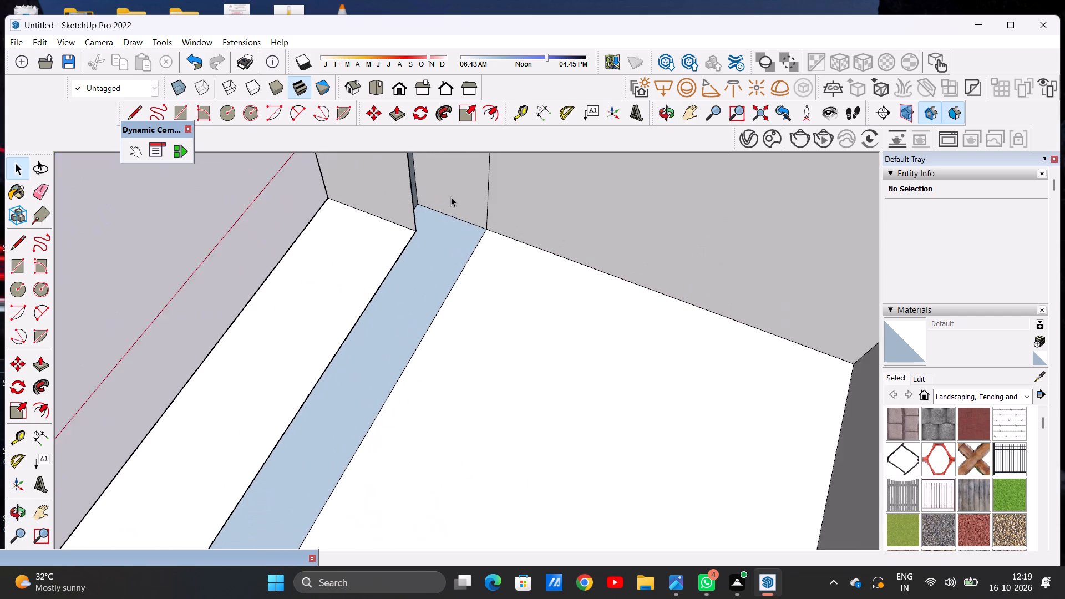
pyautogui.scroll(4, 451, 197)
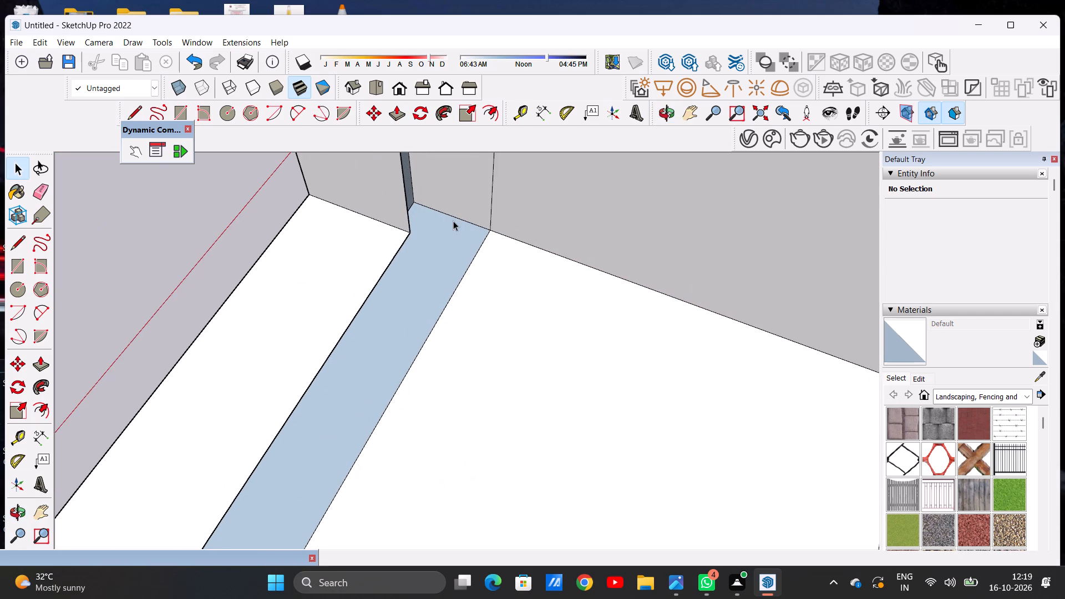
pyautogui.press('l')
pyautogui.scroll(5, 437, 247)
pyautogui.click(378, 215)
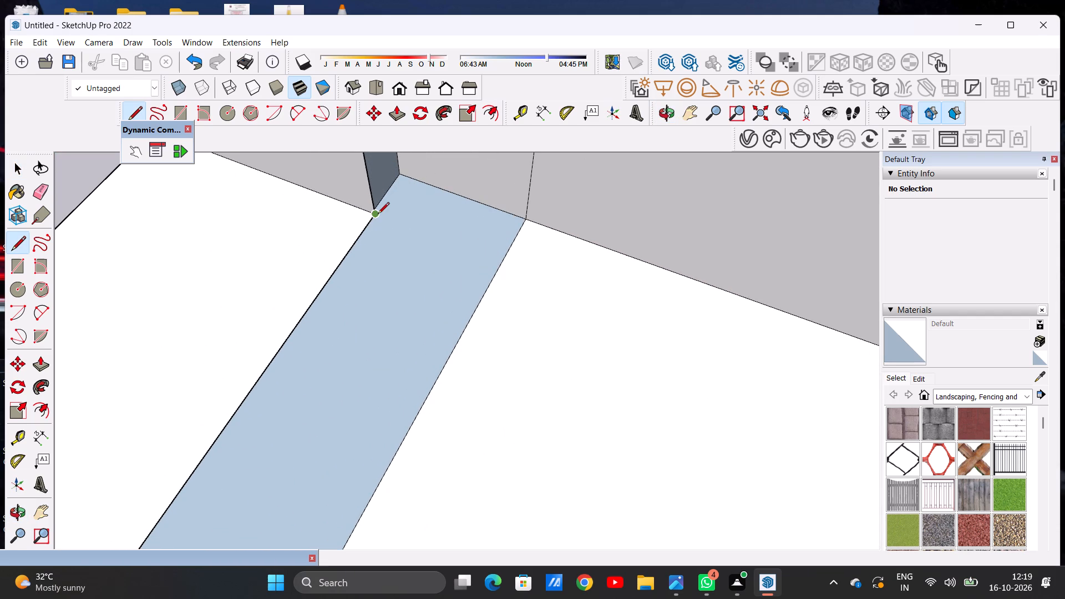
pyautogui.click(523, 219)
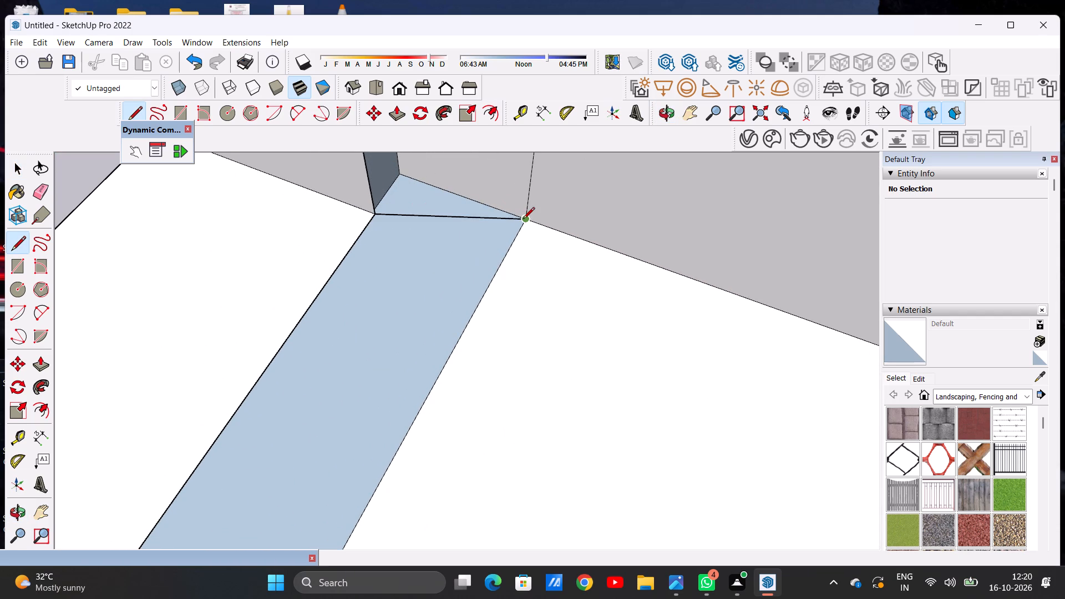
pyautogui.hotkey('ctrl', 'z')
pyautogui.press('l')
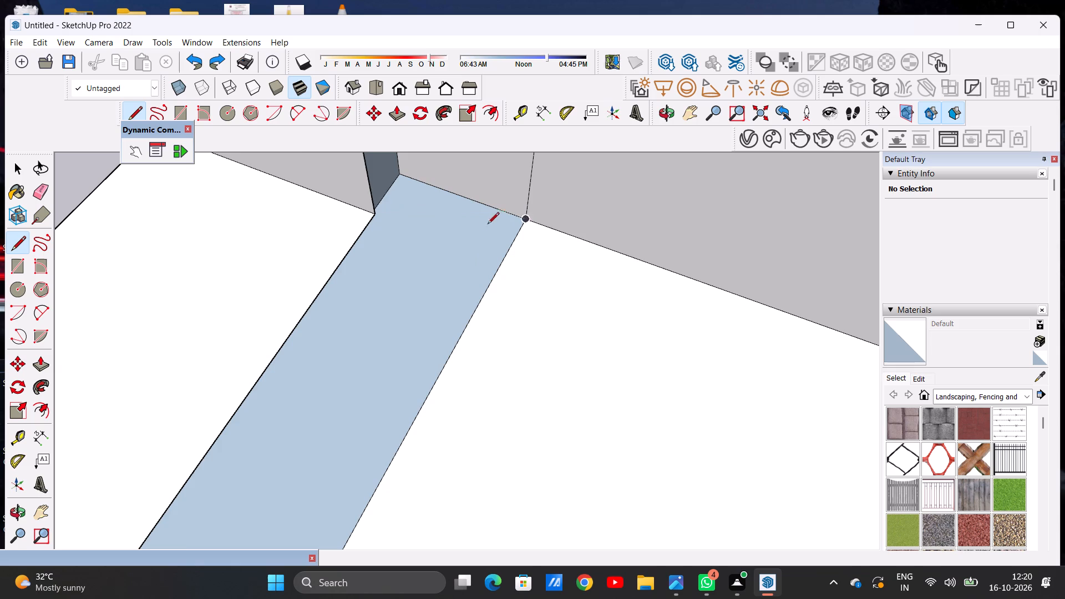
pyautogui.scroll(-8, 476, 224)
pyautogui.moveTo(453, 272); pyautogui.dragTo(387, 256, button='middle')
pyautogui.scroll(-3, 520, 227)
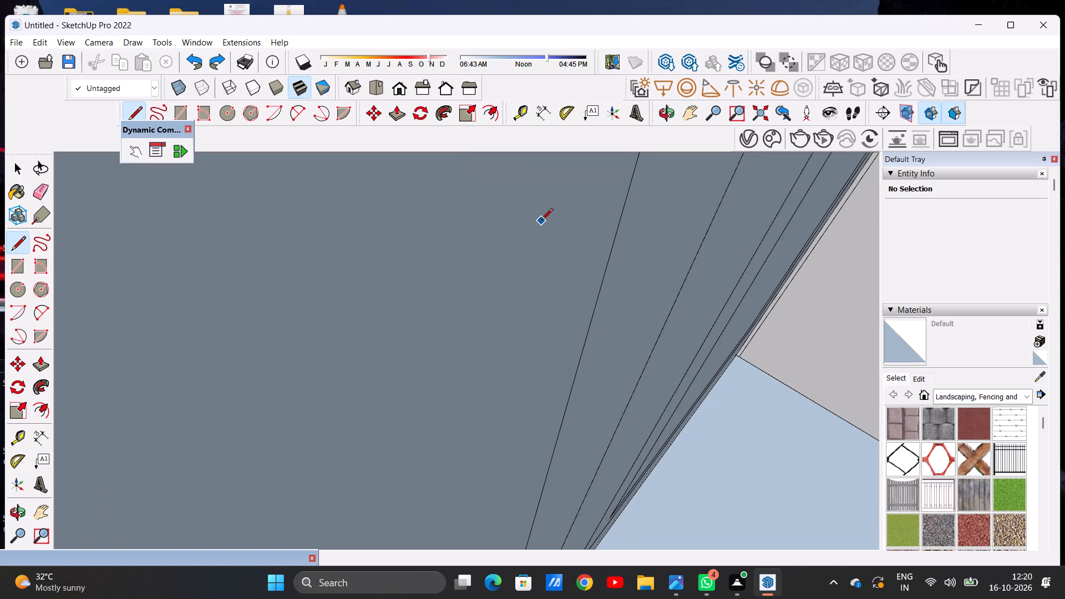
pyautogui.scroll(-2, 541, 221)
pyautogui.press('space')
# Push/Pull the narrow floor strip behind the screen wall up to the lower edge of the round-ended opening.
pyautogui.scroll(-20, 438, 241)
pyautogui.scroll(-5, 438, 241)
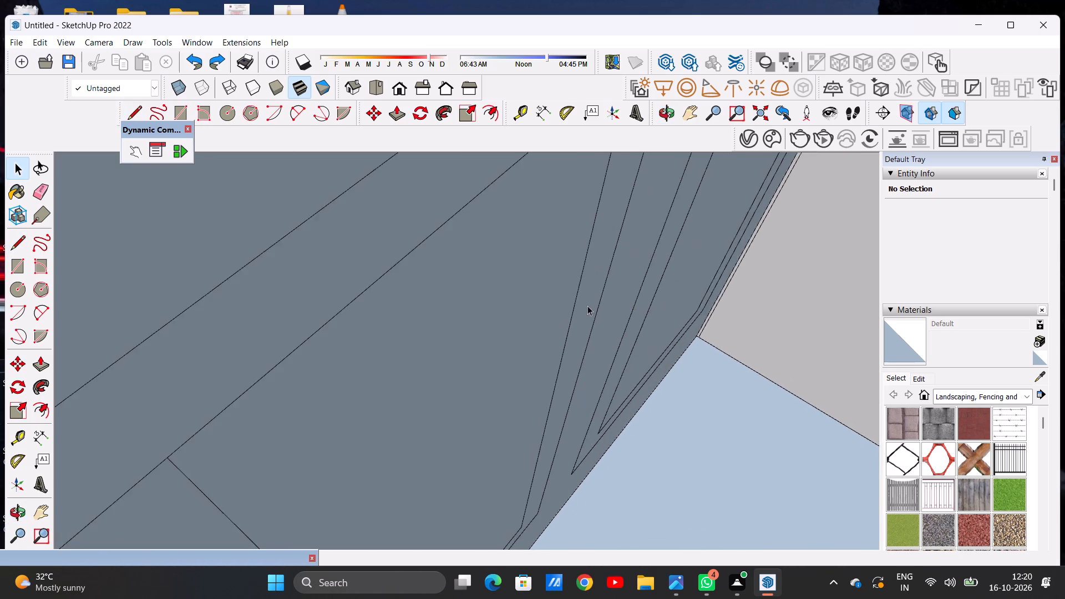
pyautogui.scroll(-20, 587, 306)
pyautogui.scroll(-8, 587, 306)
pyautogui.click(398, 89)
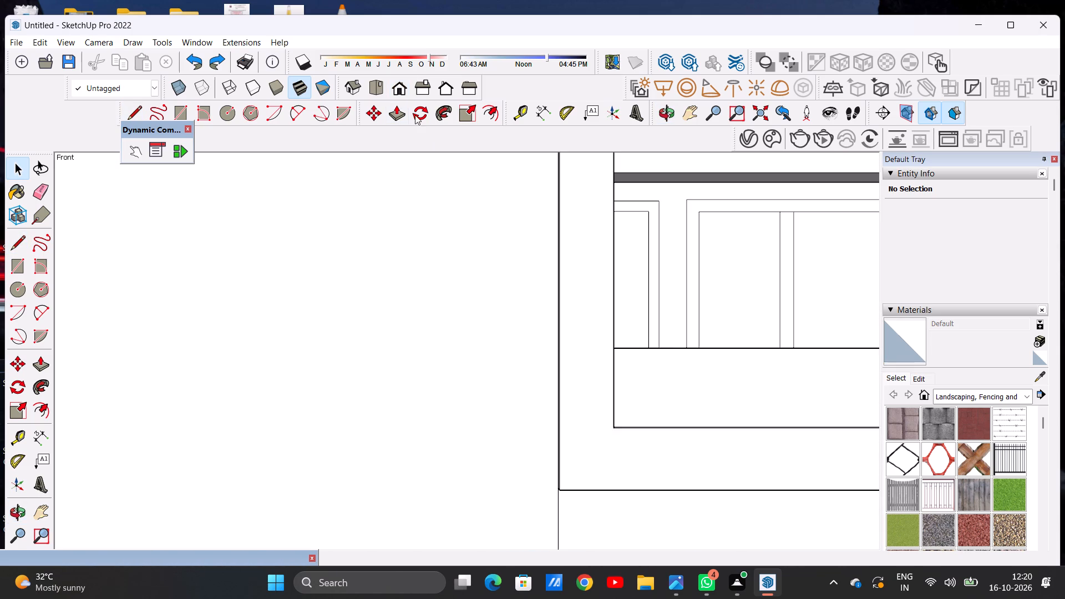
pyautogui.scroll(-18, 501, 287)
pyautogui.moveTo(614, 278); pyautogui.dragTo(383, 402, button='middle')
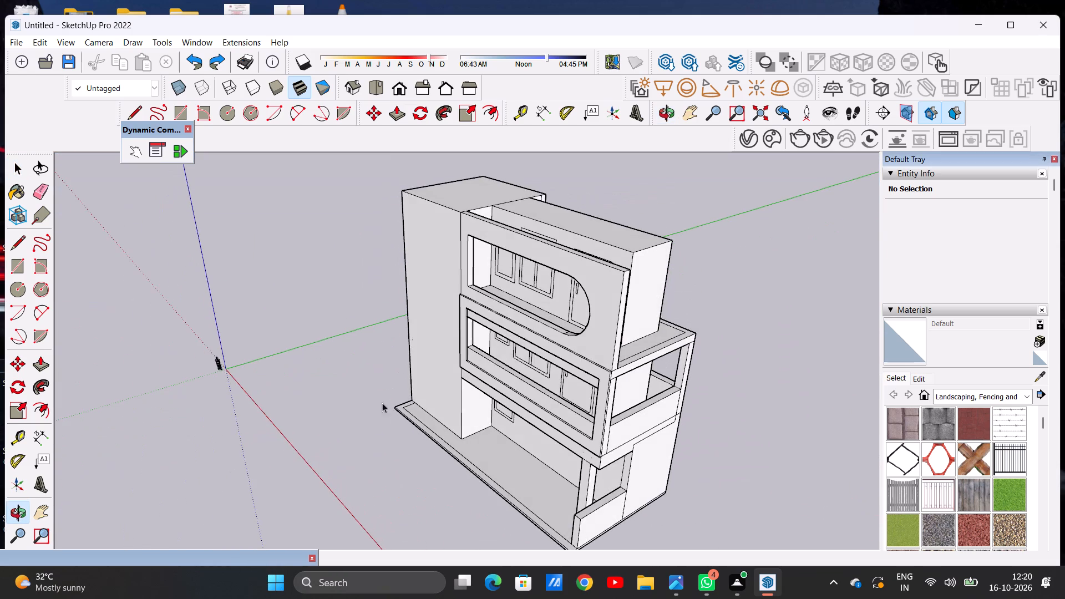
pyautogui.moveTo(550, 354); pyautogui.dragTo(263, 403, button='middle')
pyautogui.scroll(6, 400, 383)
pyautogui.scroll(-2, 472, 288)
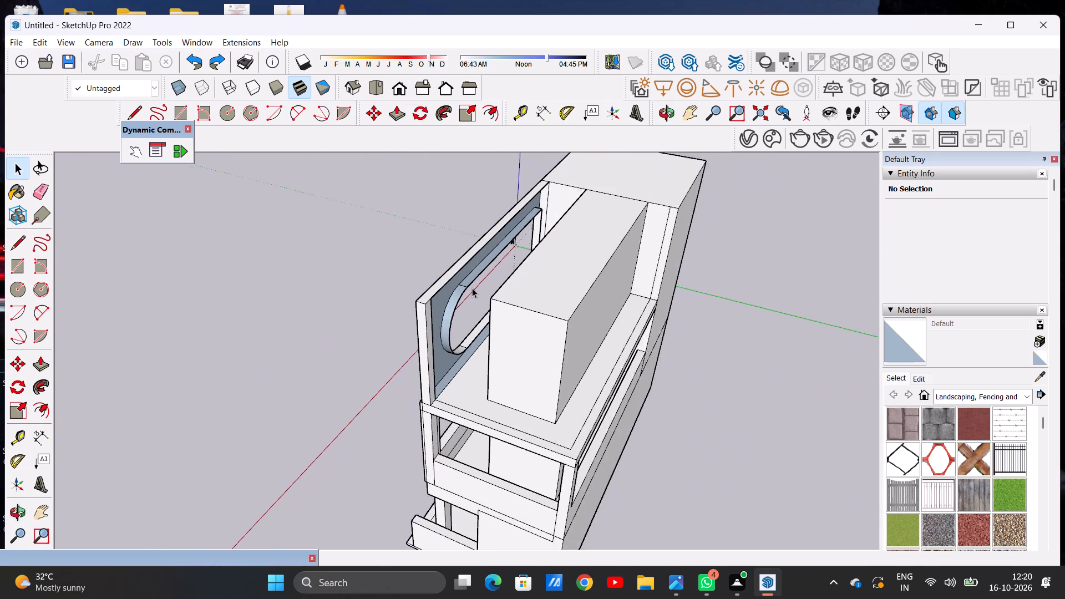
pyautogui.scroll(-2, 472, 288)
pyautogui.scroll(10, 465, 360)
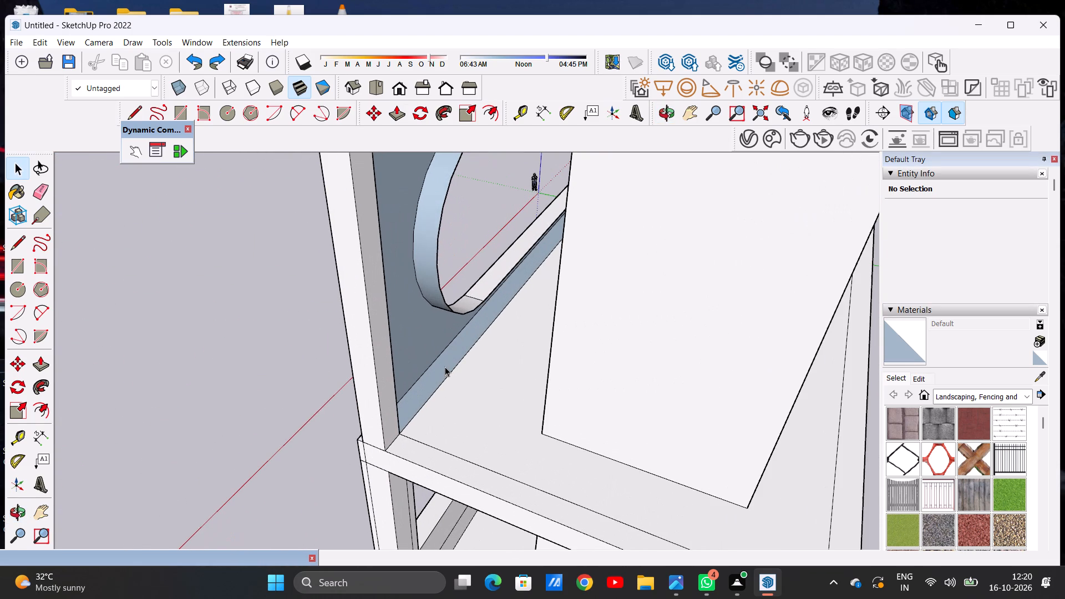
pyautogui.press('p')
pyautogui.scroll(5, 437, 388)
pyautogui.click(411, 383)
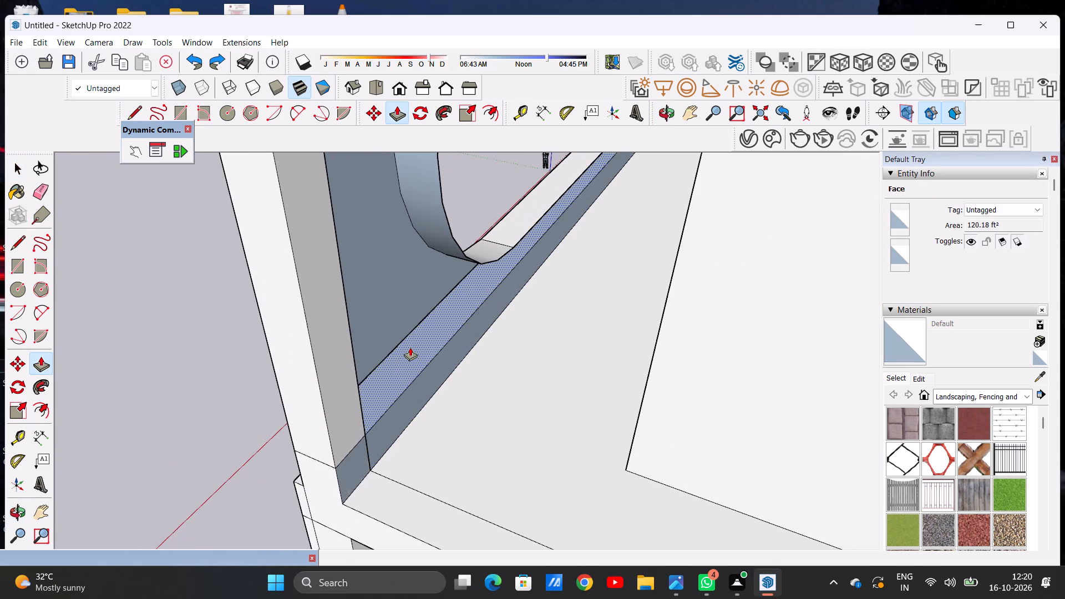
pyautogui.scroll(-4, 413, 347)
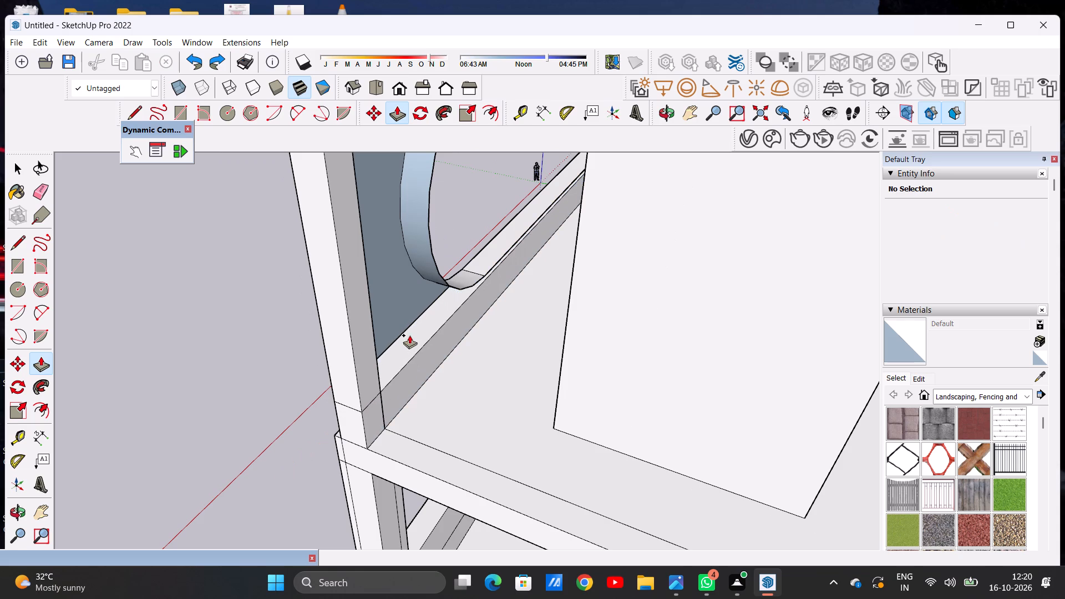
pyautogui.click(484, 279)
pyautogui.press('space')
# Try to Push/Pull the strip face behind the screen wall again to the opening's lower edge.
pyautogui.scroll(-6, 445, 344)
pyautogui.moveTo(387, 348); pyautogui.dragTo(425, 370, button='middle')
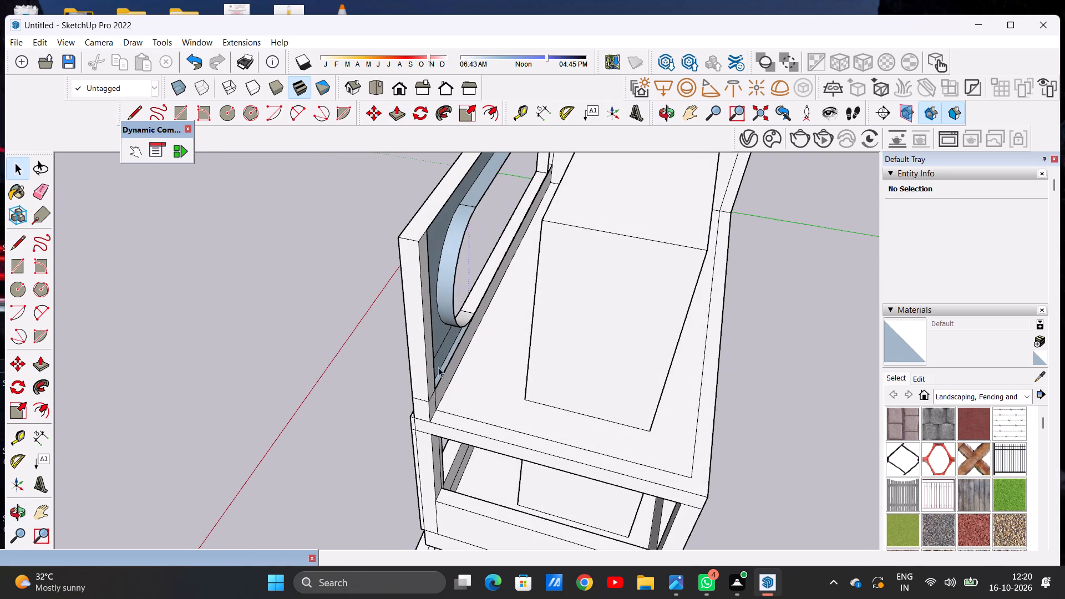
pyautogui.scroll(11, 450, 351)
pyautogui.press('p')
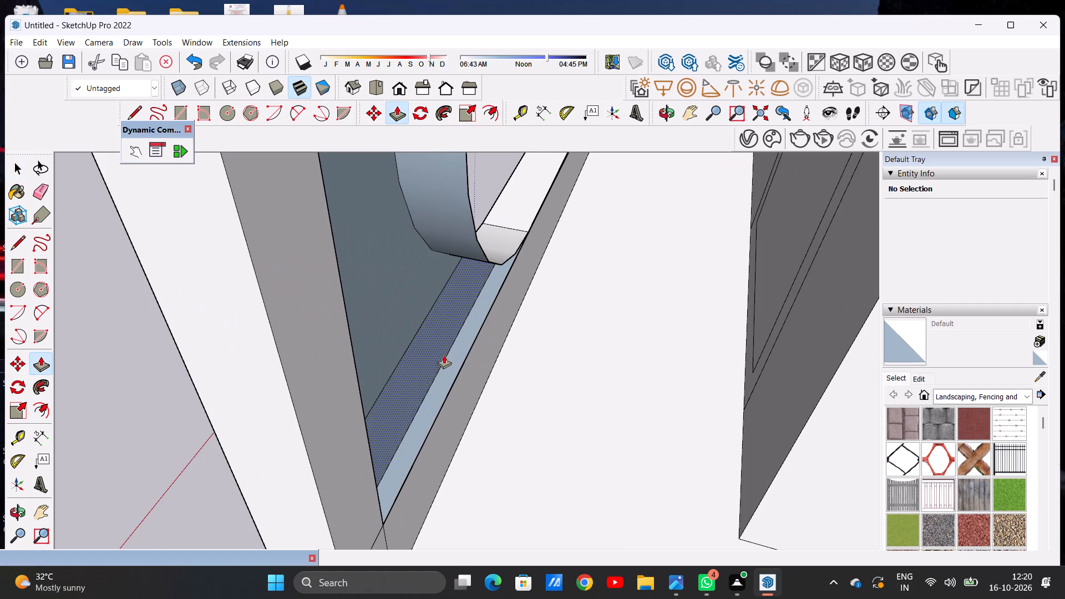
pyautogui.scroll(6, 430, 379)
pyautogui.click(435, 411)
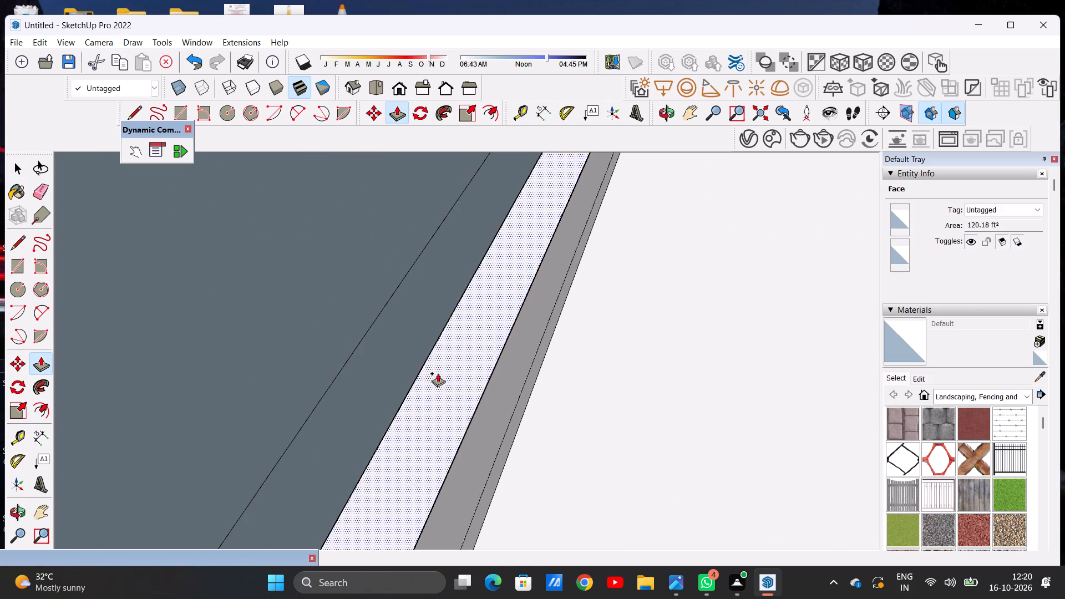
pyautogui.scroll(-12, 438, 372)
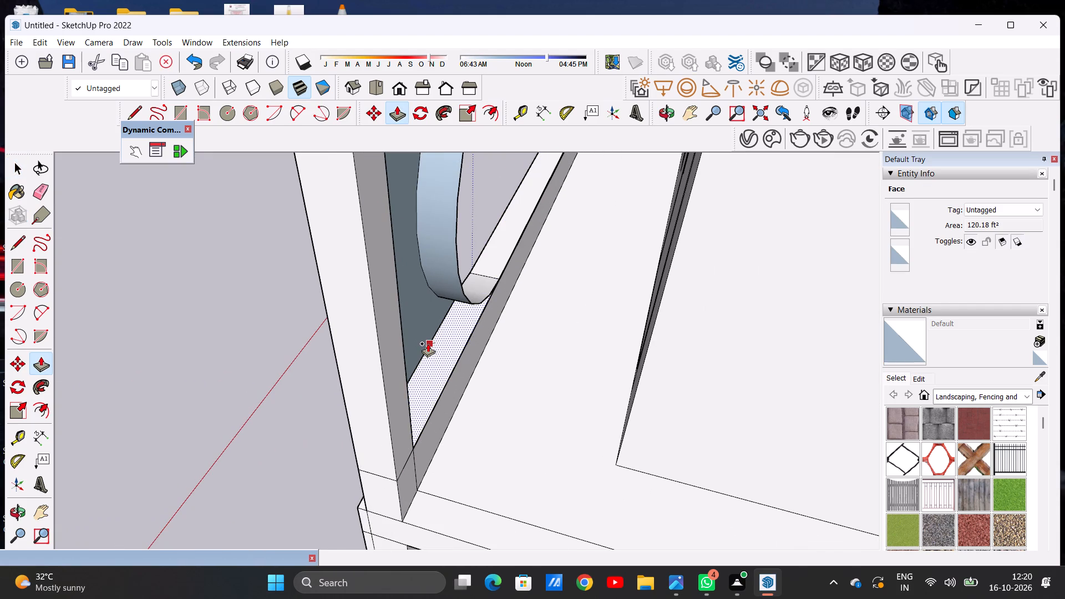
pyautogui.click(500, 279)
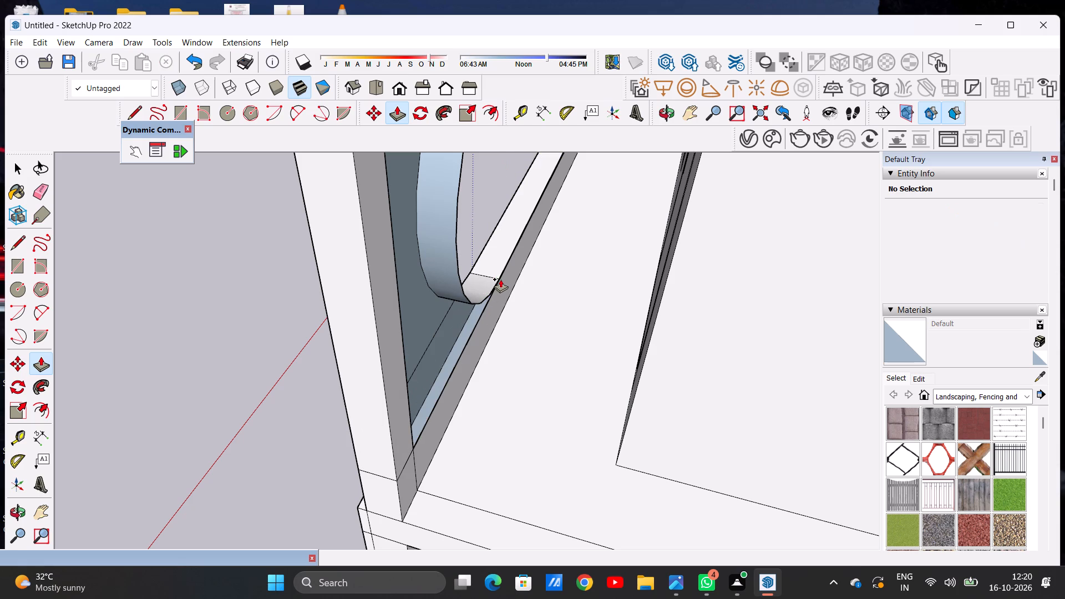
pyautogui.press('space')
# Pull the screen wall's rear face, around the round-ended opening, back toward the terrace to thicken the wall slightly.
pyautogui.scroll(-6, 475, 391)
pyautogui.moveTo(464, 376); pyautogui.dragTo(454, 358, button='middle')
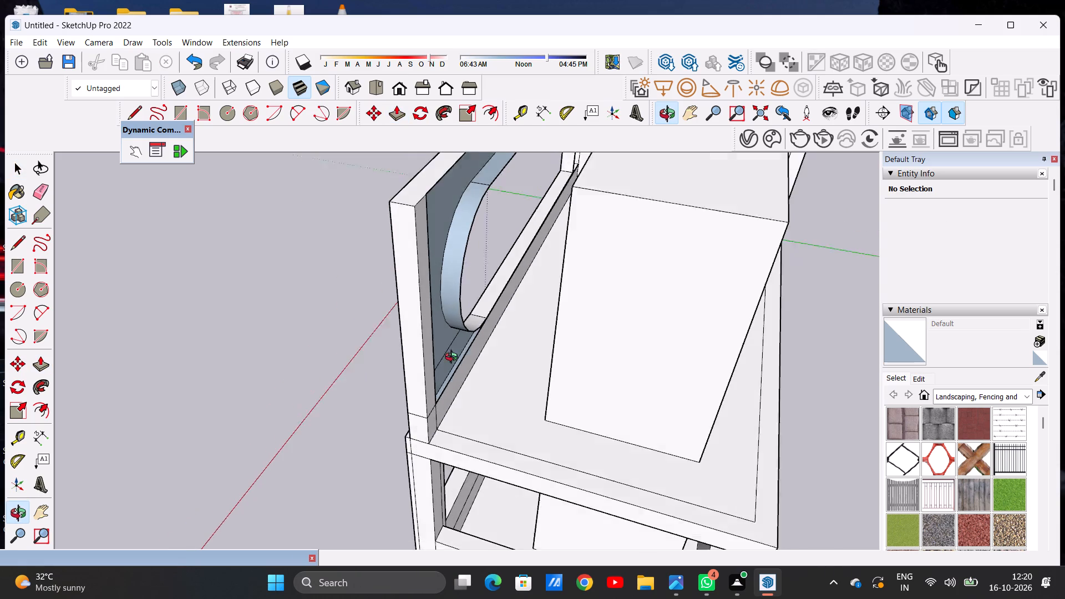
pyautogui.moveTo(454, 358); pyautogui.dragTo(474, 389, button='middle')
pyautogui.scroll(-10, 511, 391)
pyautogui.moveTo(498, 372); pyautogui.dragTo(411, 292, button='middle')
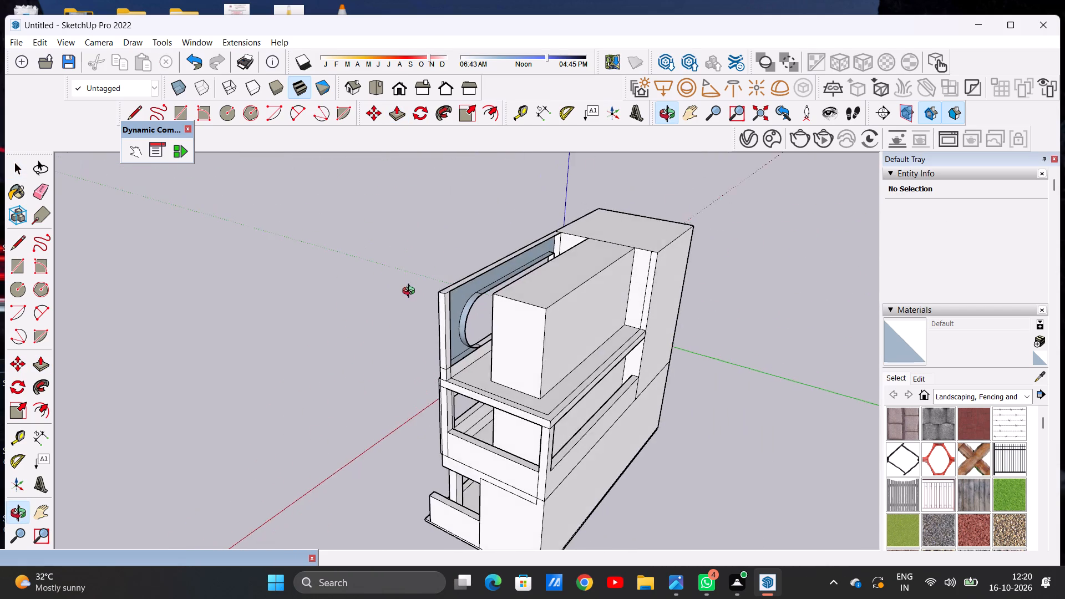
pyautogui.moveTo(411, 292); pyautogui.dragTo(410, 281, button='middle')
pyautogui.scroll(8, 468, 282)
pyautogui.moveTo(464, 299); pyautogui.dragTo(406, 321, button='middle')
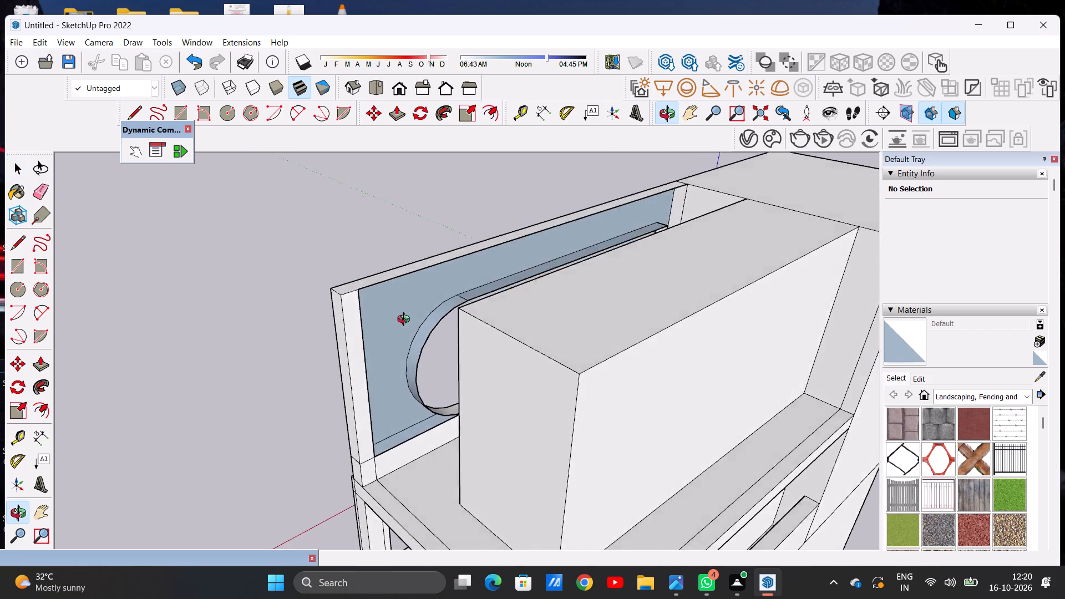
pyautogui.moveTo(406, 321); pyautogui.dragTo(466, 338, button='middle')
pyautogui.scroll(3, 445, 361)
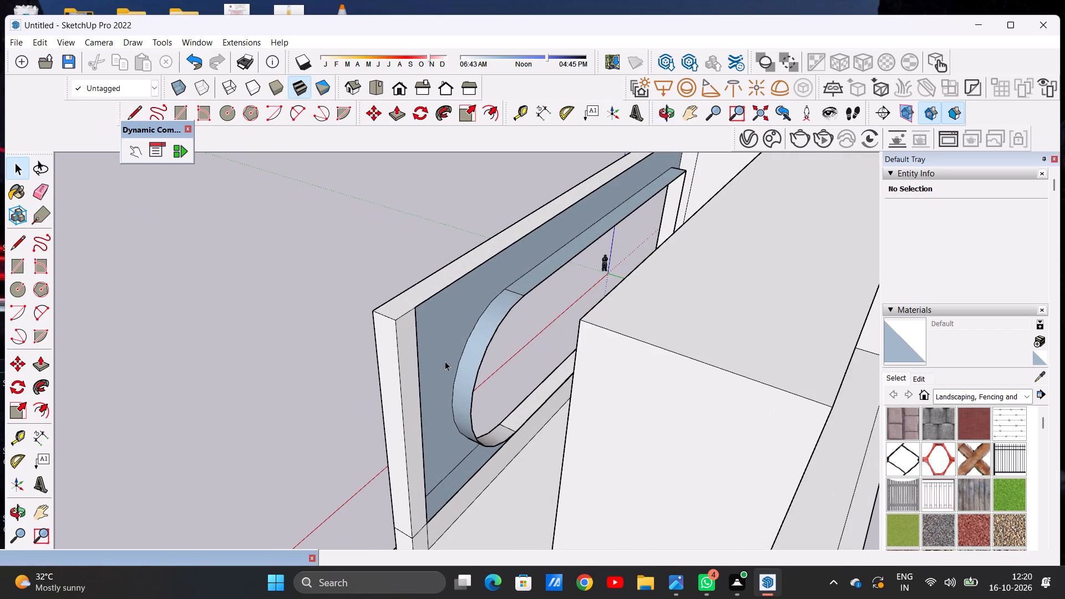
pyautogui.press('p')
pyautogui.click(429, 336)
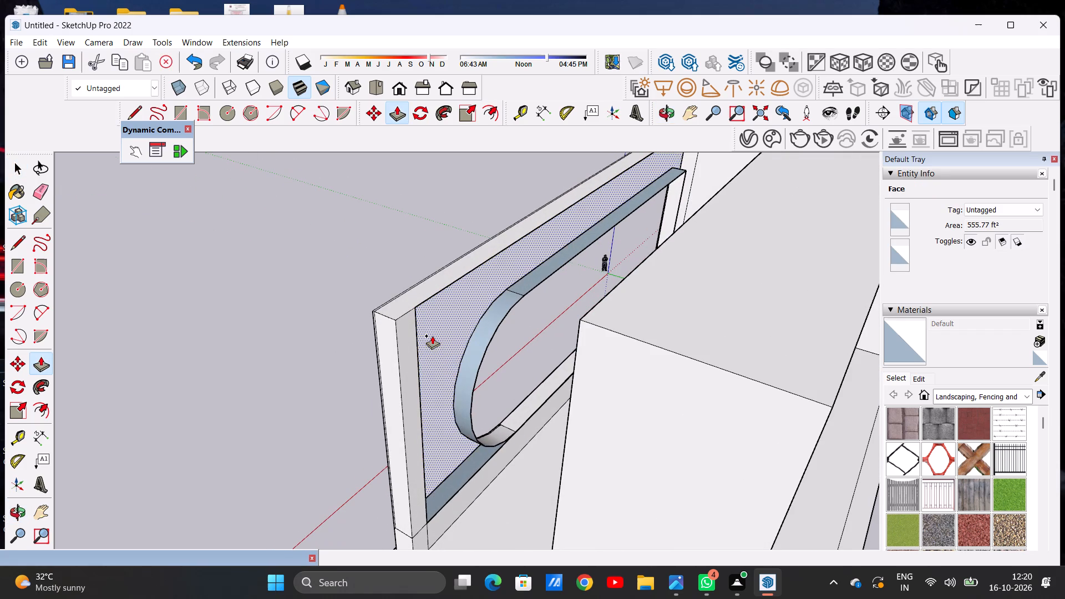
pyautogui.click(411, 535)
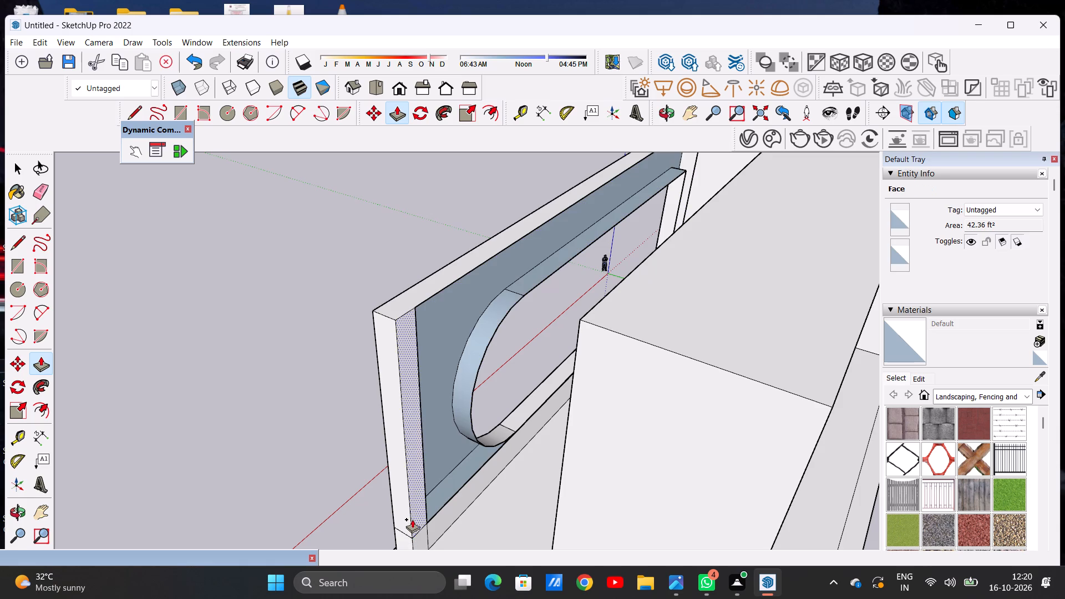
pyautogui.click(438, 320)
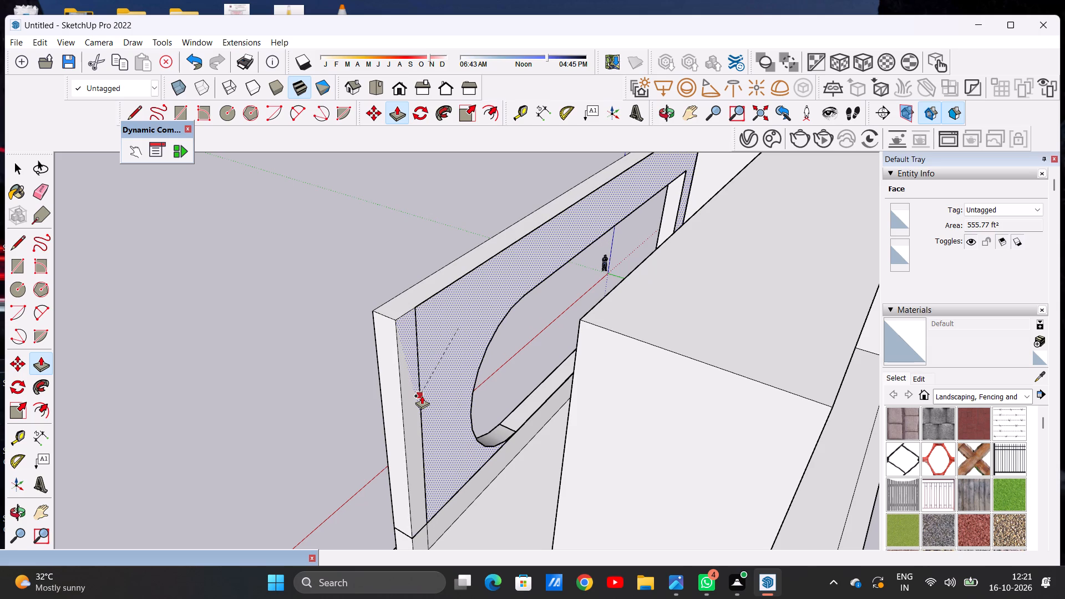
pyautogui.click(437, 405)
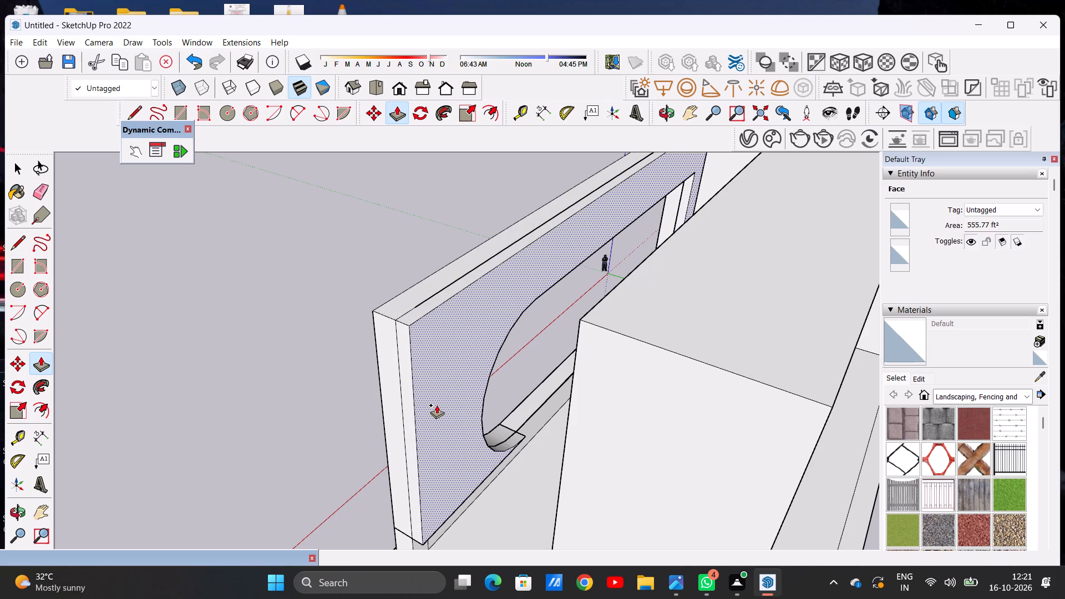
pyautogui.press('space')
# Inspect the thickened screen wall from front and rear, including the lower corner of the opening's rounded end.
pyautogui.scroll(-6, 448, 343)
pyautogui.moveTo(424, 372); pyautogui.dragTo(513, 358, button='middle')
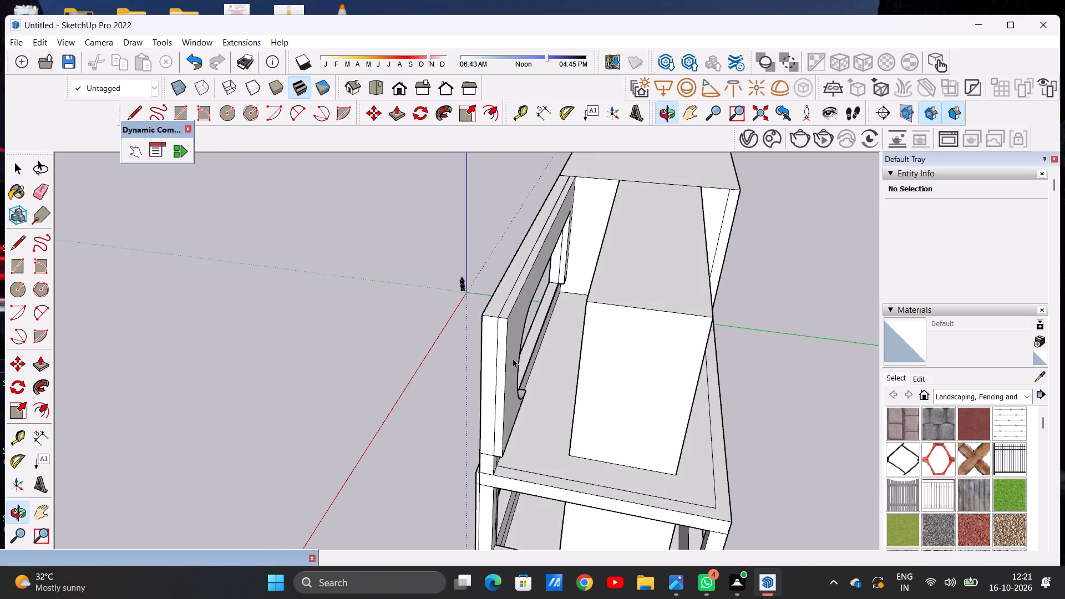
pyautogui.moveTo(513, 358); pyautogui.dragTo(512, 359, button='middle')
pyautogui.scroll(7, 549, 358)
pyautogui.moveTo(222, 412); pyautogui.dragTo(452, 379, button='middle')
pyautogui.scroll(-7, 400, 348)
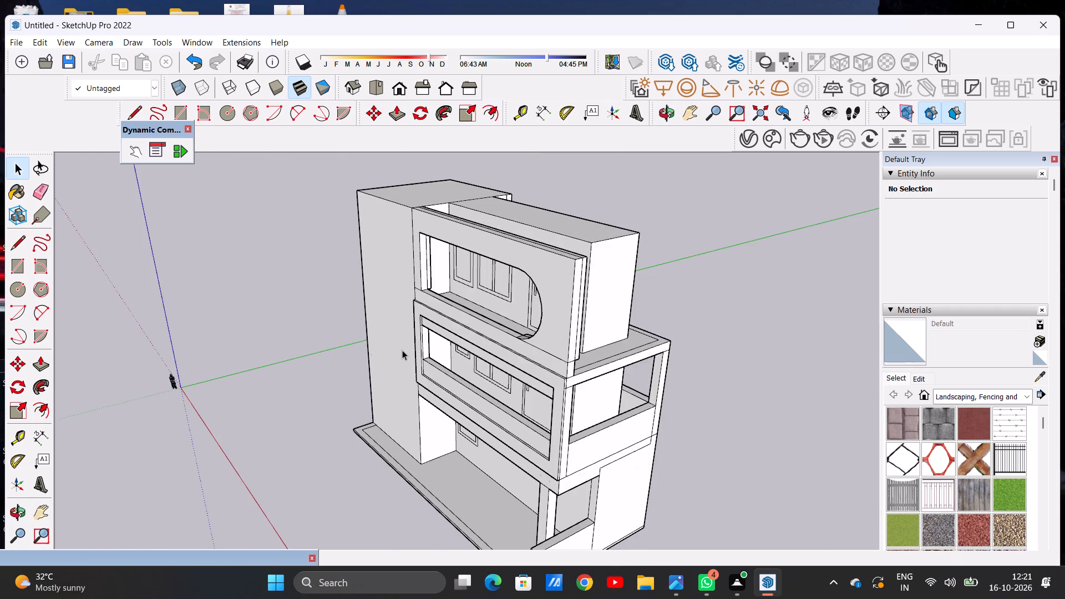
pyautogui.moveTo(415, 353); pyautogui.dragTo(654, 331, button='middle')
pyautogui.scroll(5, 548, 287)
pyautogui.moveTo(621, 302); pyautogui.dragTo(468, 343, button='middle')
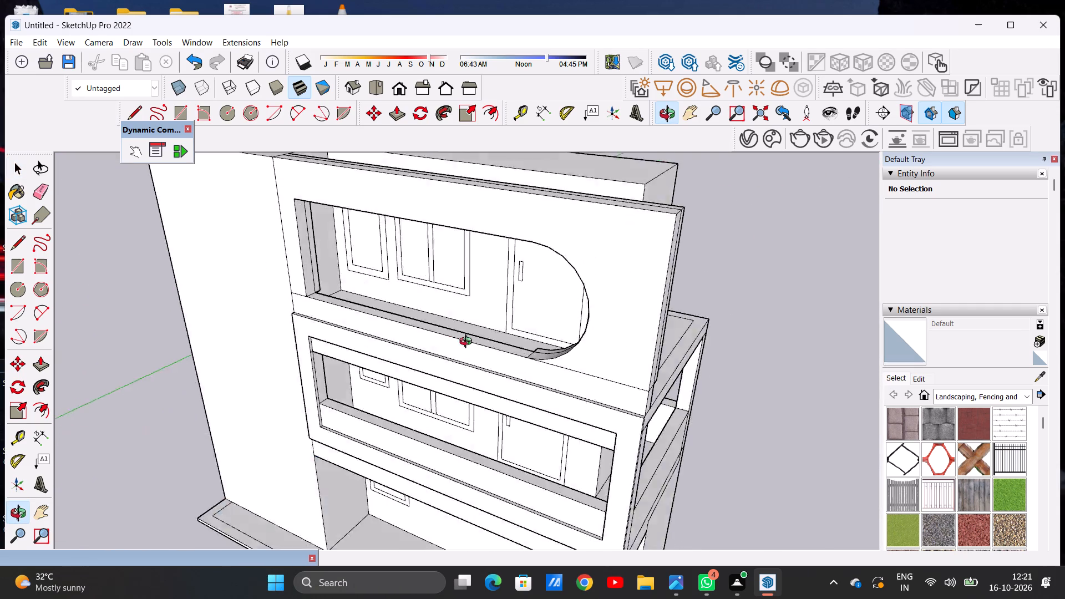
pyautogui.moveTo(468, 343); pyautogui.dragTo(142, 380, button='middle')
pyautogui.scroll(6, 244, 393)
pyautogui.scroll(-6, 349, 334)
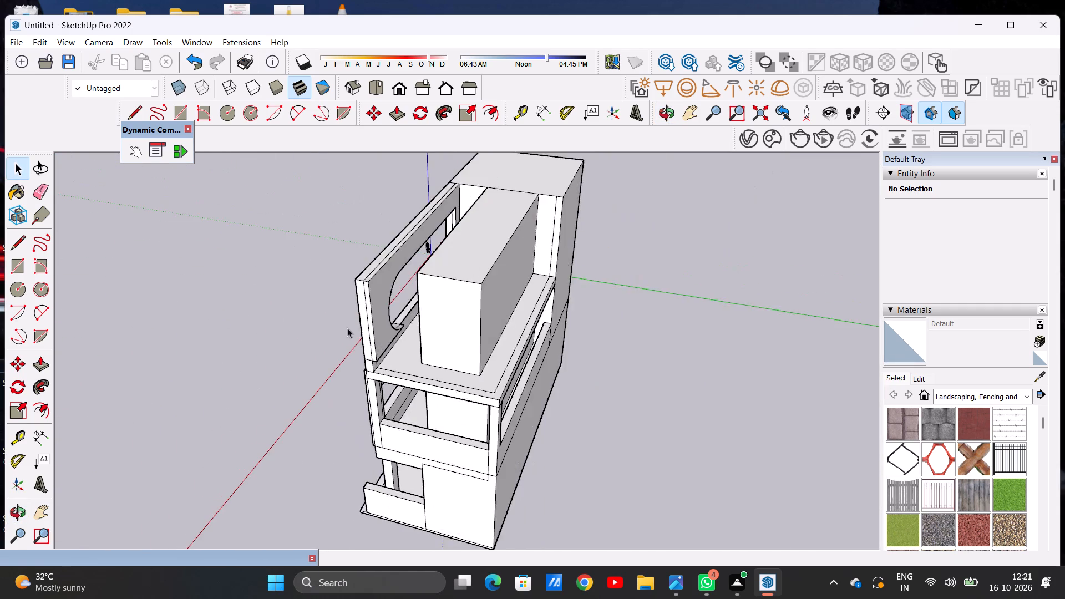
pyautogui.scroll(-7, 347, 328)
pyautogui.moveTo(373, 354); pyautogui.dragTo(378, 332, button='middle')
pyautogui.scroll(20, 379, 331)
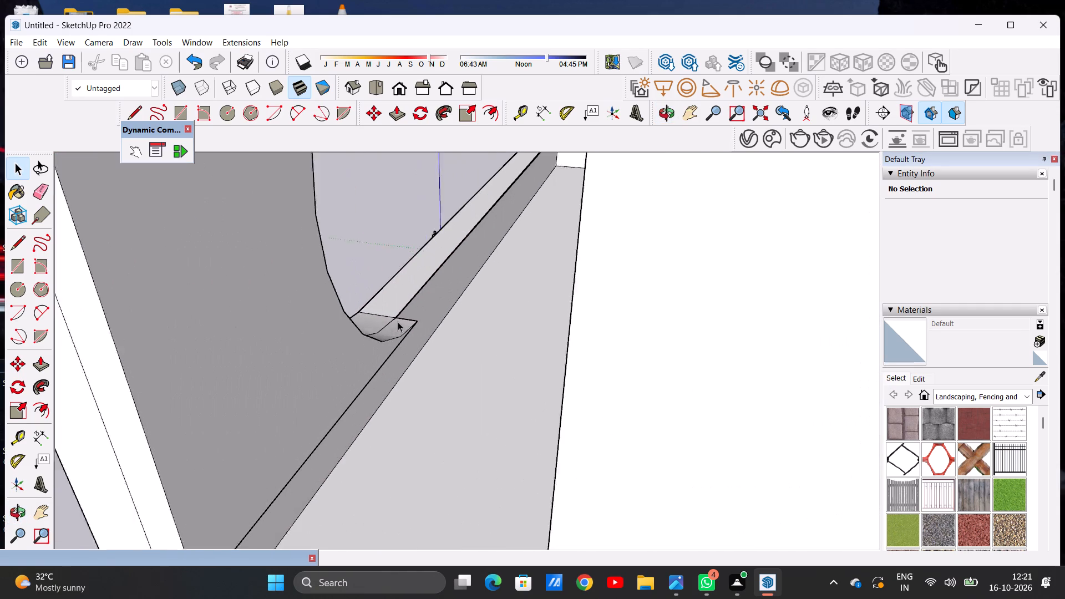
# Inspect the lower edge of the top terrace's round-ended opening and its curved end from several front angles.
pyautogui.scroll(3, 398, 322)
pyautogui.scroll(-14, 464, 318)
pyautogui.moveTo(229, 343); pyautogui.dragTo(572, 294, button='middle')
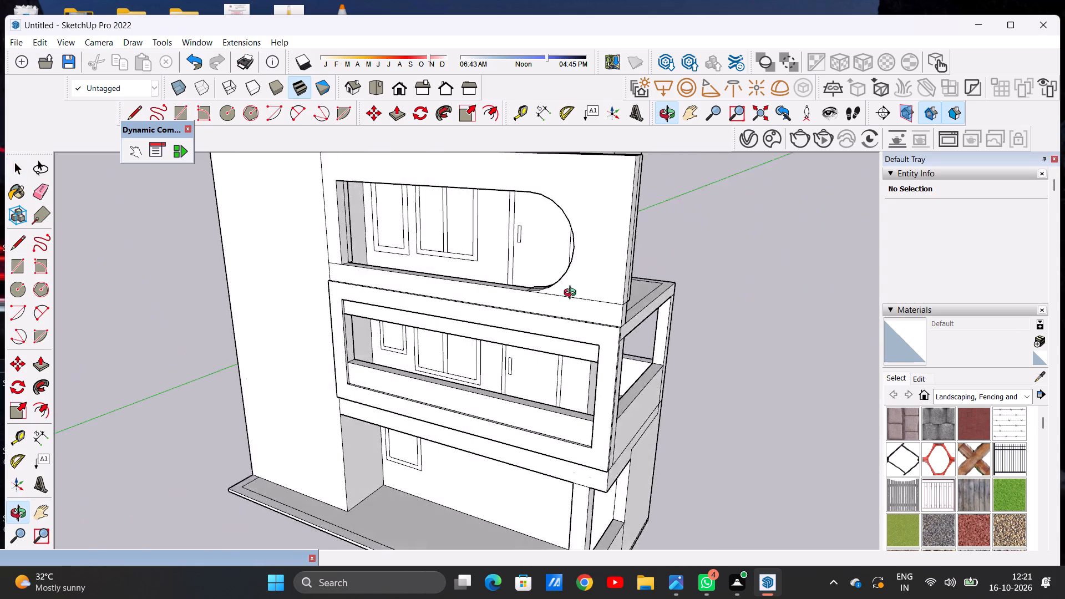
pyautogui.moveTo(572, 294); pyautogui.dragTo(625, 293, button='middle')
pyautogui.scroll(6, 524, 280)
pyautogui.moveTo(559, 299); pyautogui.dragTo(634, 349, button='middle')
pyautogui.scroll(1, 634, 349)
pyautogui.scroll(-1, 590, 286)
pyautogui.scroll(3, 589, 286)
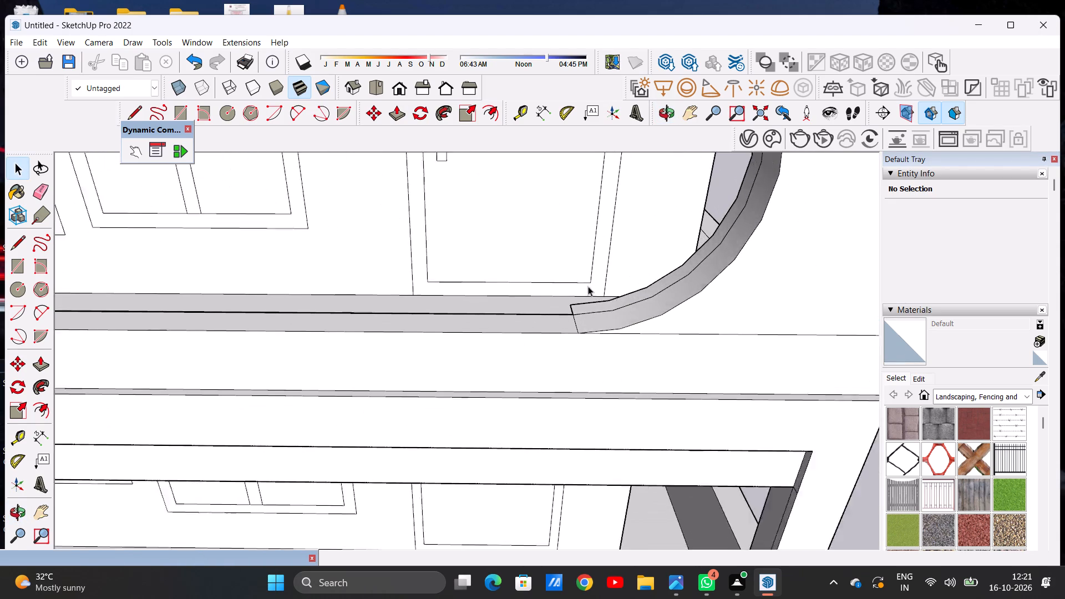
pyautogui.scroll(2, 588, 286)
pyautogui.moveTo(505, 314); pyautogui.dragTo(643, 316, button='middle')
pyautogui.scroll(1, 643, 316)
pyautogui.scroll(-17, 616, 296)
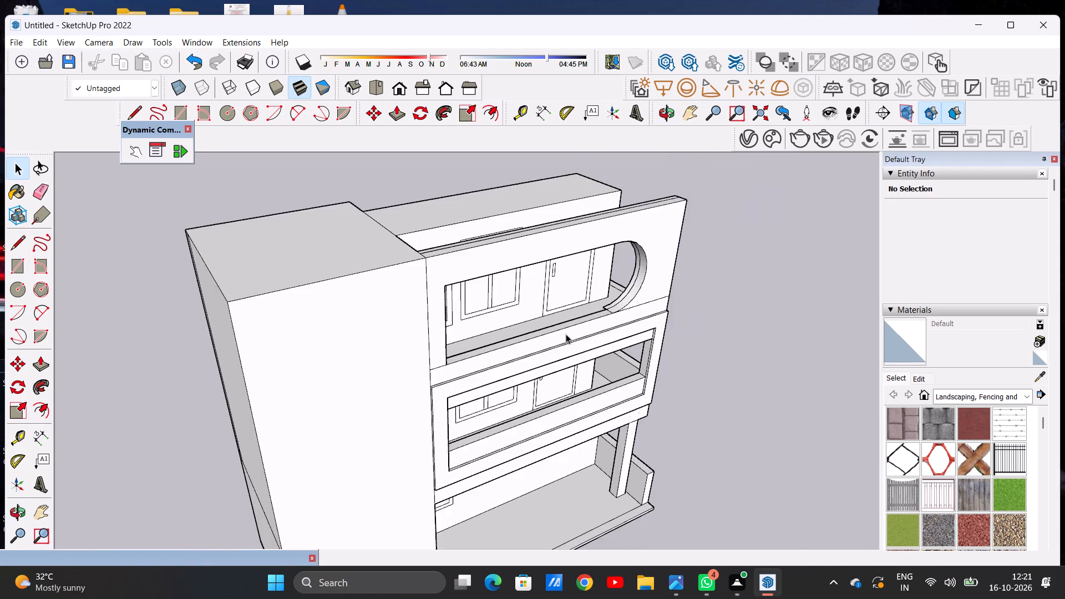
pyautogui.scroll(2, 581, 349)
pyautogui.moveTo(500, 337); pyautogui.dragTo(392, 272, button='middle')
pyautogui.scroll(-6, 412, 275)
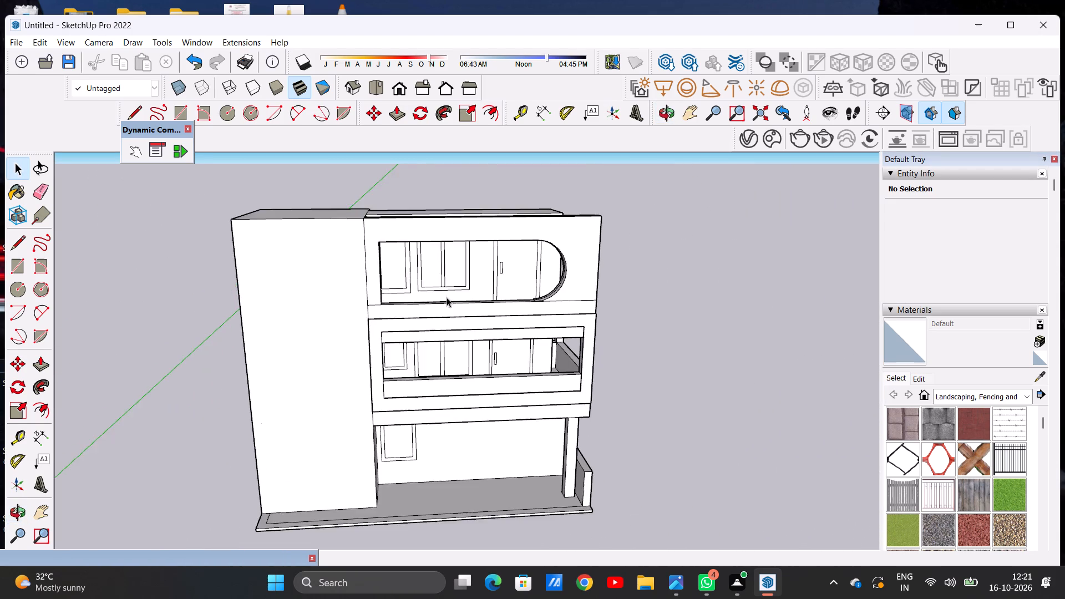
pyautogui.scroll(1, 480, 309)
pyautogui.moveTo(480, 309); pyautogui.dragTo(454, 296, button='middle')
pyautogui.scroll(2, 463, 287)
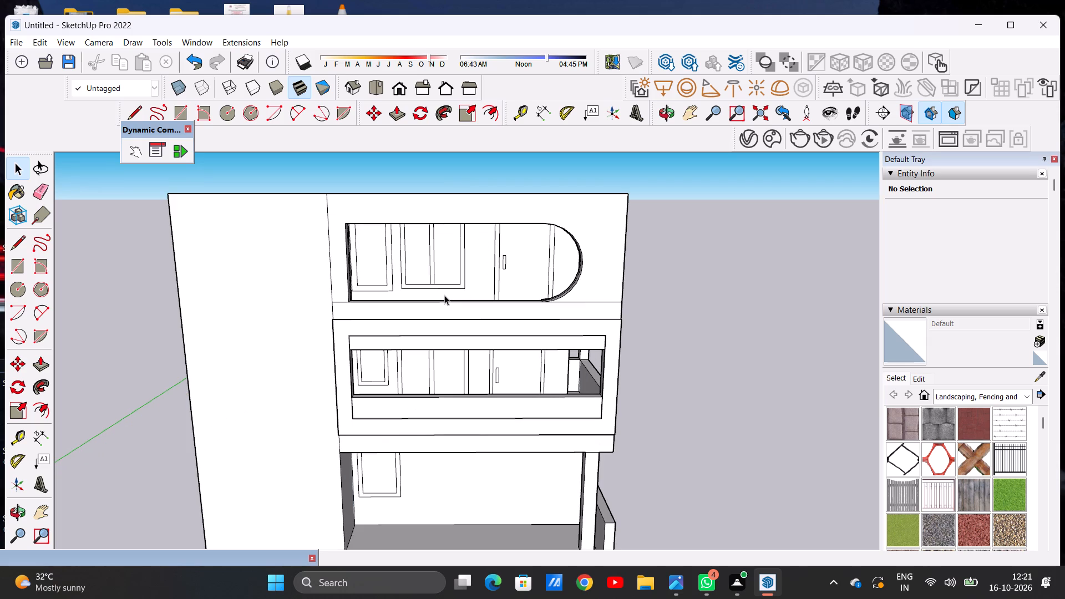
pyautogui.scroll(4, 496, 297)
pyautogui.moveTo(492, 302); pyautogui.dragTo(495, 345, button='middle')
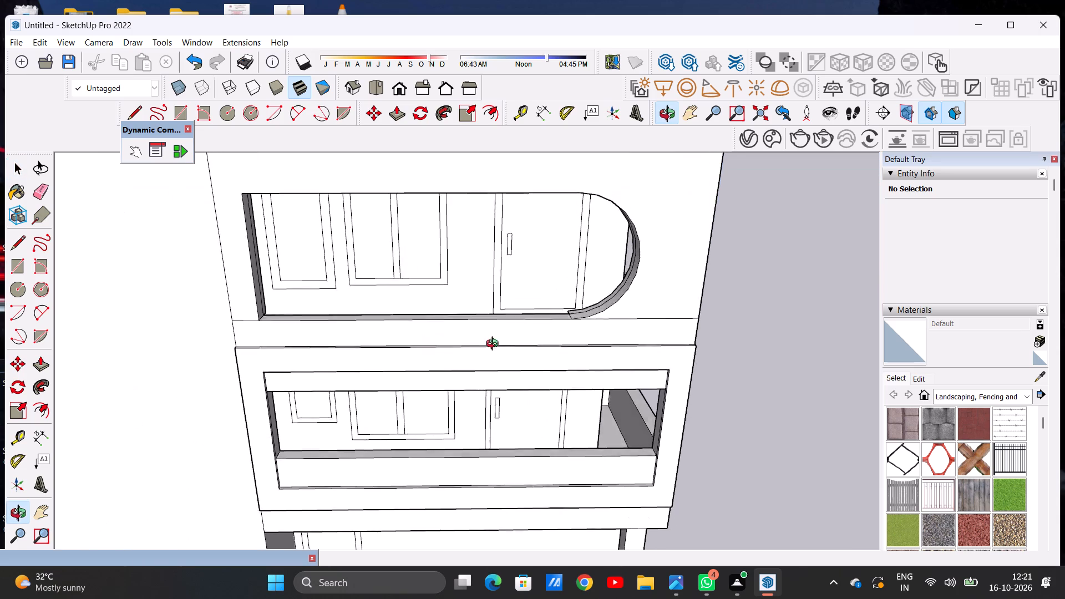
pyautogui.moveTo(495, 345); pyautogui.dragTo(485, 396, button='middle')
pyautogui.scroll(2, 516, 346)
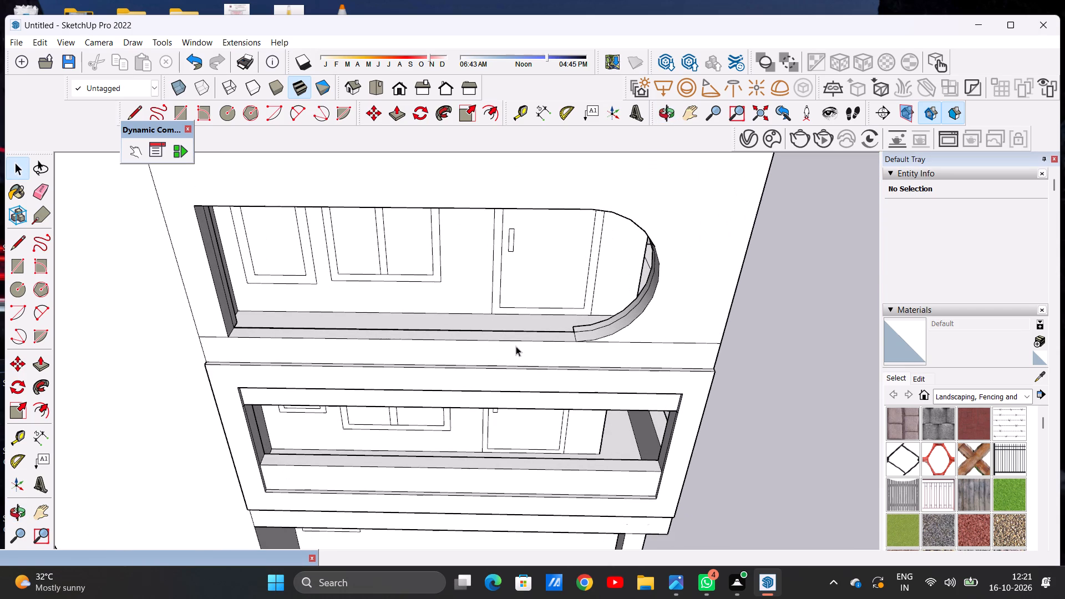
pyautogui.scroll(-4, 562, 331)
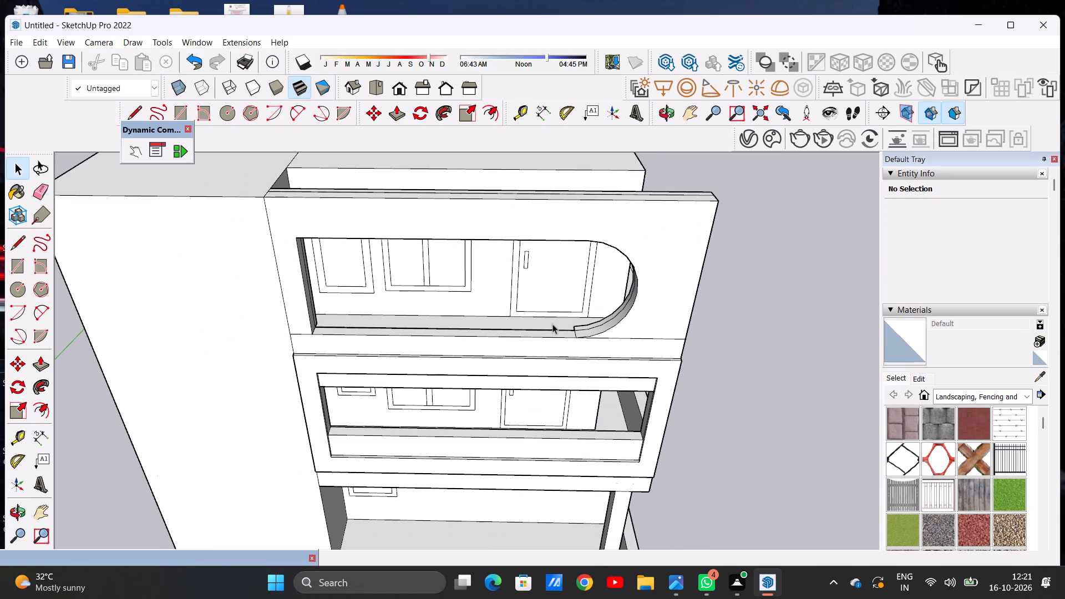
pyautogui.moveTo(547, 326); pyautogui.dragTo(545, 241, button='middle')
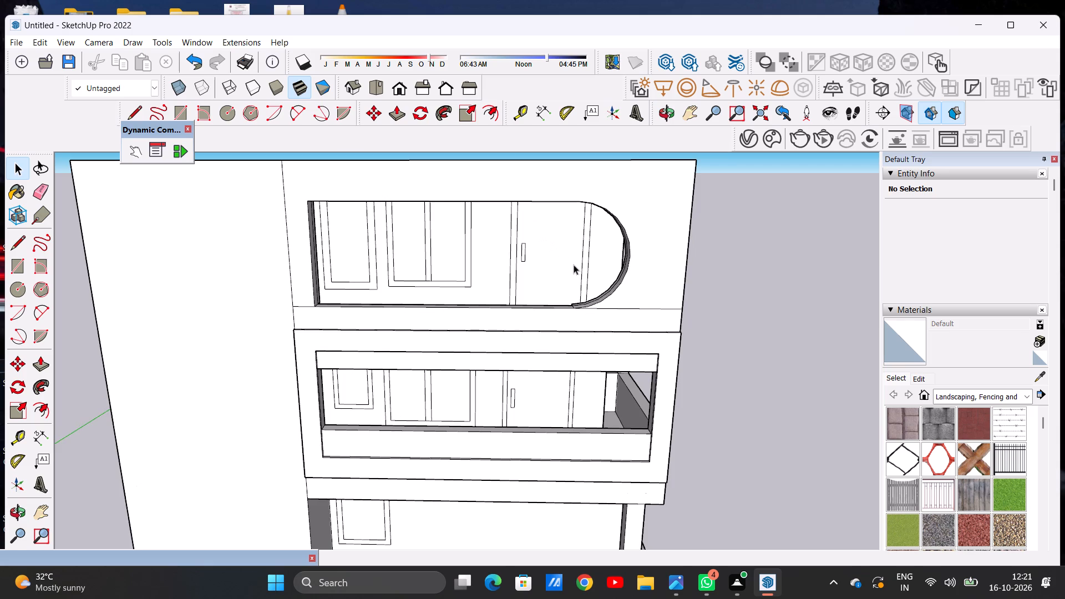
# Examine the opening's lower rounded corner from behind the screen wall, and compare it again from the front.
pyautogui.scroll(-2, 574, 265)
pyautogui.moveTo(603, 284); pyautogui.dragTo(144, 355, button='middle')
pyautogui.scroll(6, 394, 395)
pyautogui.moveTo(378, 385); pyautogui.dragTo(400, 423, button='middle')
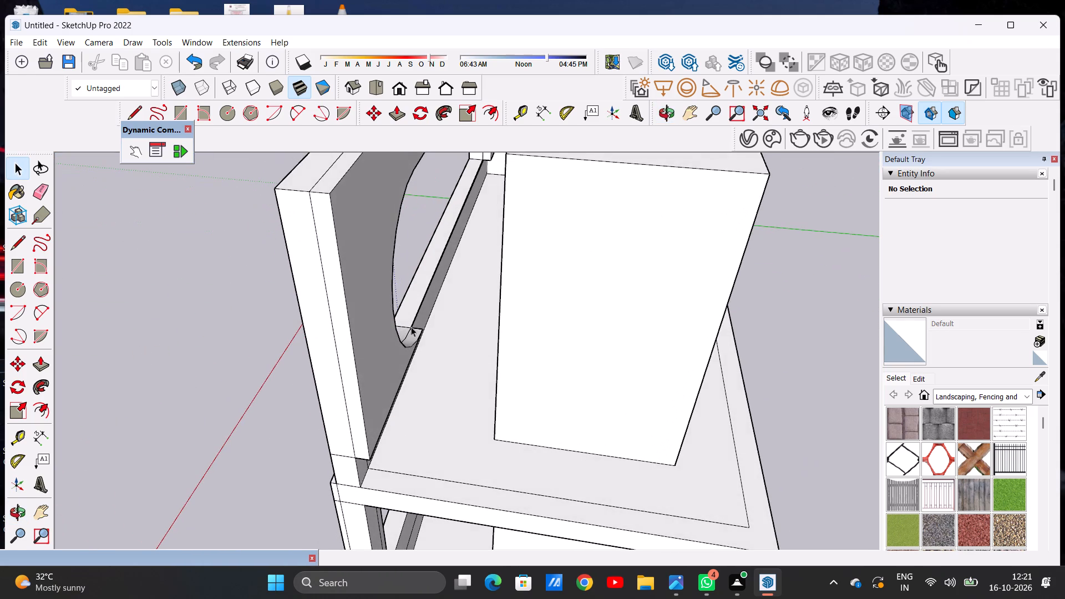
pyautogui.scroll(-5, 415, 322)
pyautogui.scroll(6, 425, 356)
pyautogui.moveTo(263, 359); pyautogui.dragTo(500, 357, button='middle')
pyautogui.scroll(-5, 493, 359)
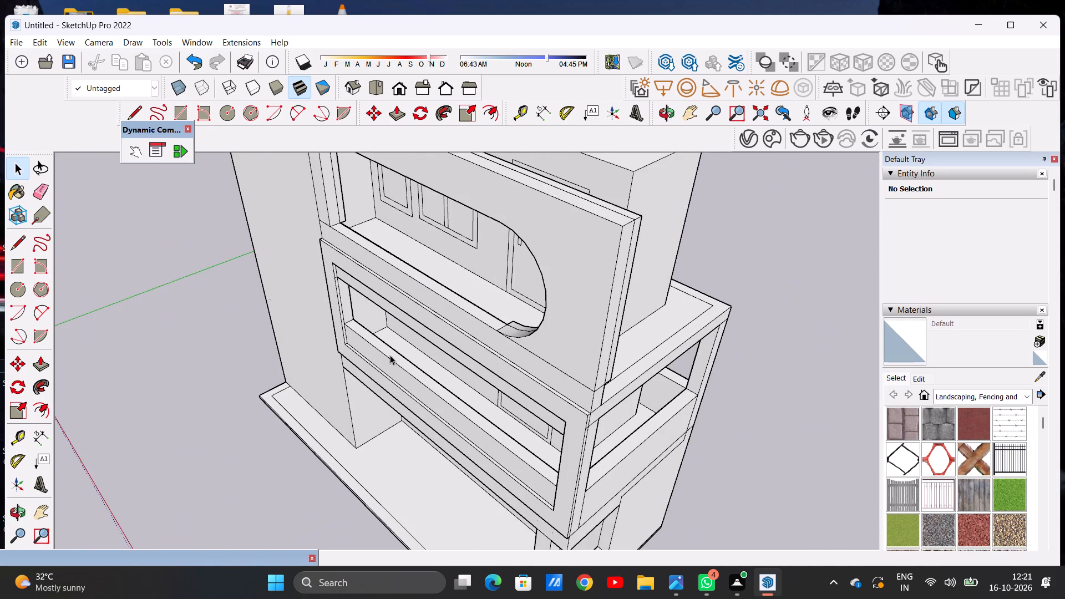
pyautogui.moveTo(390, 355); pyautogui.dragTo(542, 336, button='middle')
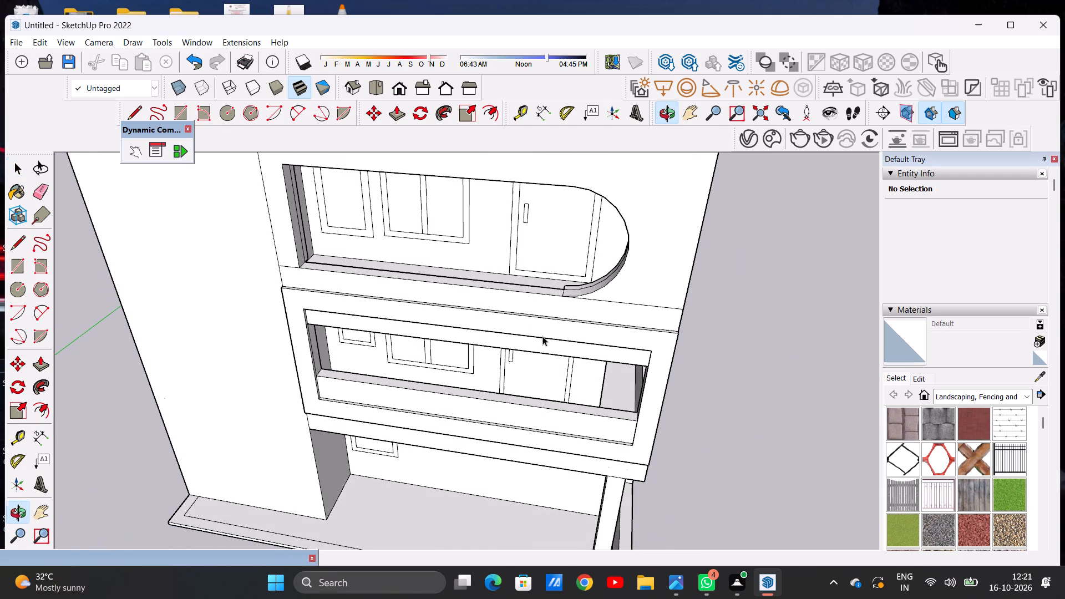
pyautogui.scroll(-5, 477, 319)
pyautogui.scroll(7, 494, 292)
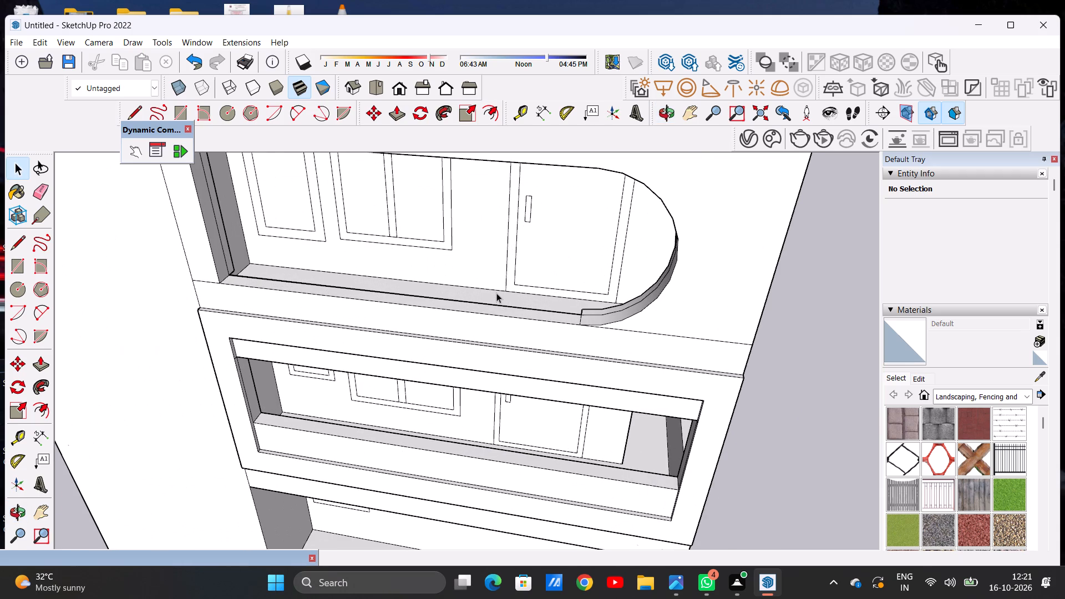
pyautogui.scroll(-3, 524, 312)
pyautogui.moveTo(524, 311); pyautogui.dragTo(550, 312, button='middle')
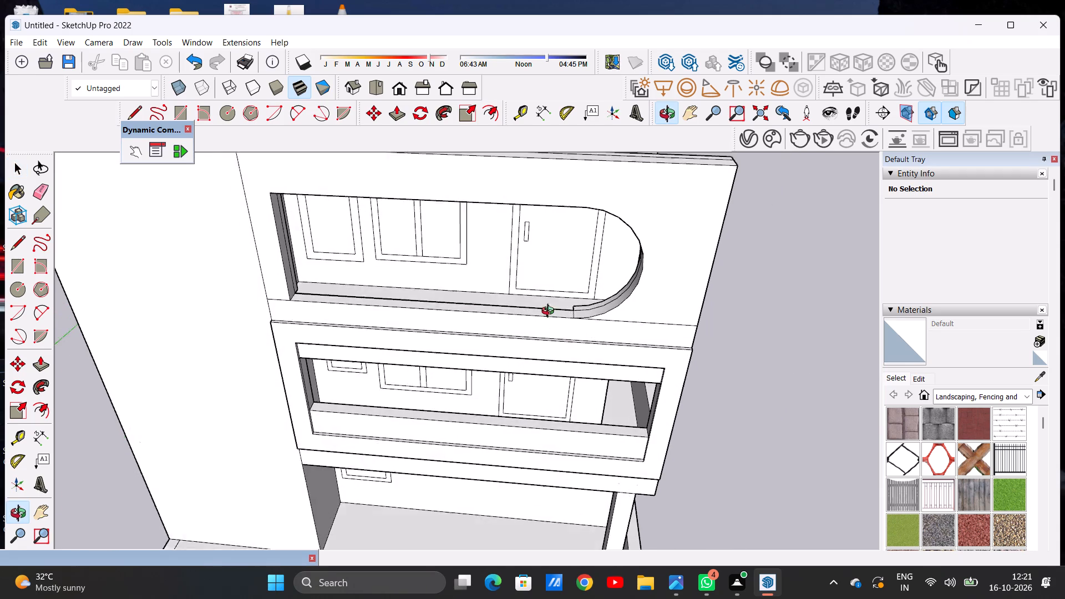
pyautogui.moveTo(550, 312); pyautogui.dragTo(558, 289, button='middle')
pyautogui.moveTo(559, 286); pyautogui.dragTo(560, 278, button='middle')
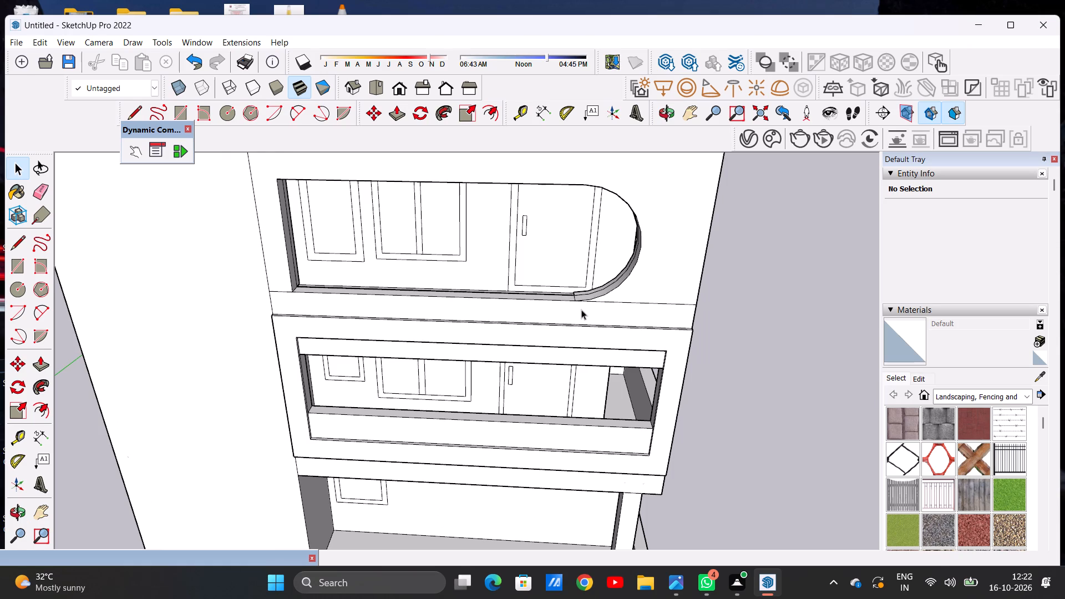
# Push/Pull the straight sill face of the round-ended opening upward to form a low parapet inside it.
pyautogui.press('p')
pyautogui.scroll(10, 557, 288)
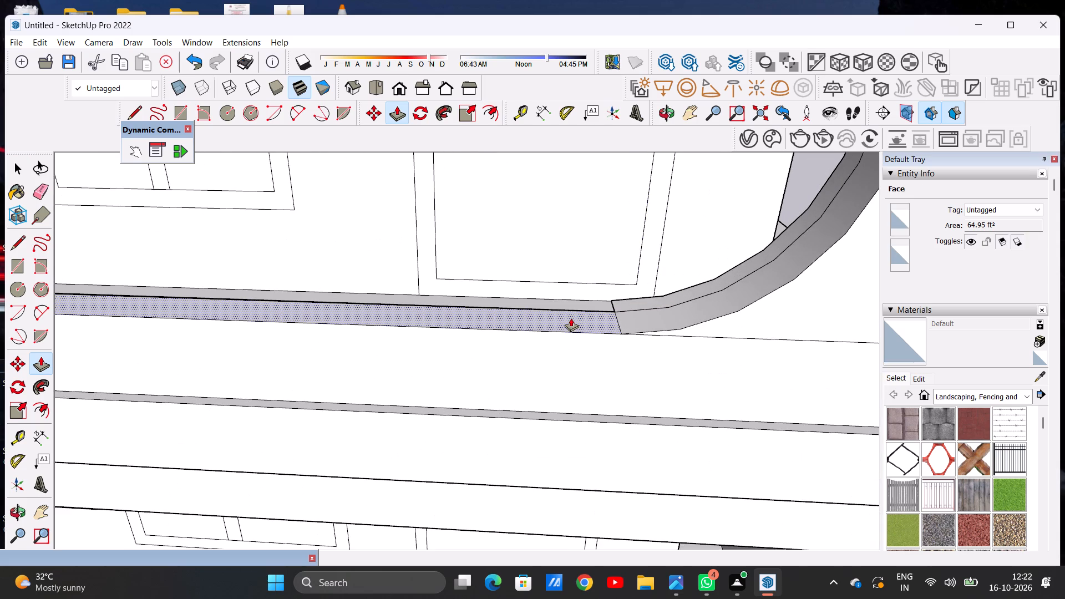
pyautogui.click(571, 318)
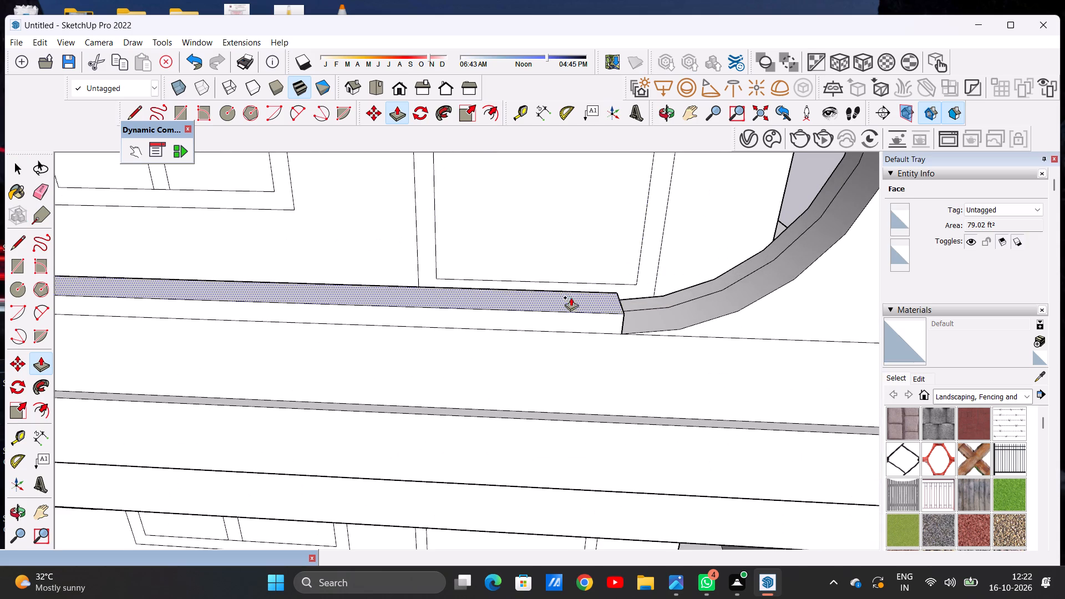
pyautogui.scroll(-11, 576, 286)
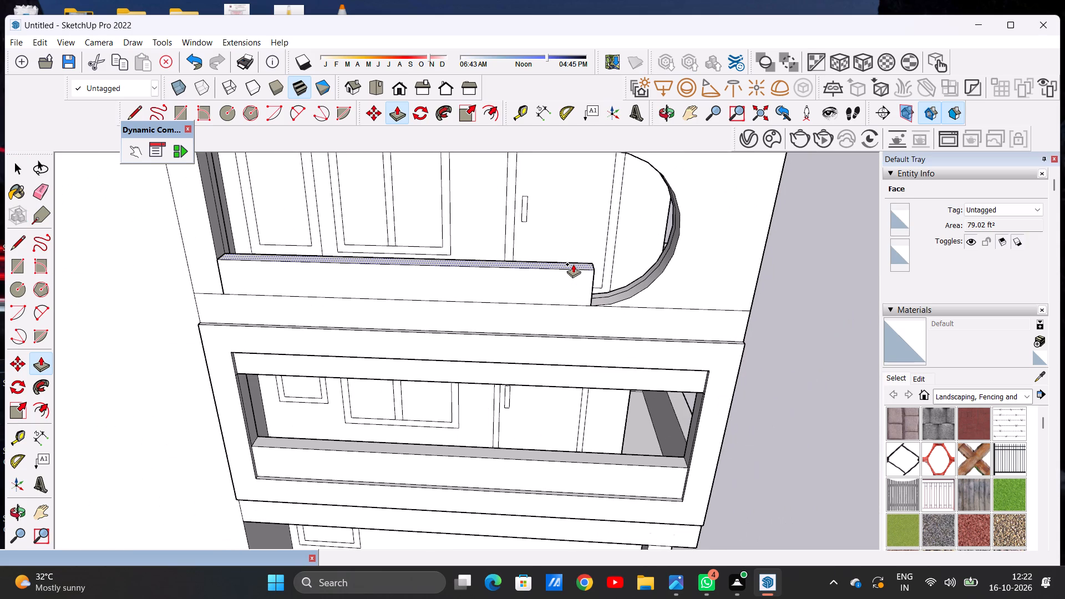
pyautogui.click(573, 264)
pyautogui.press('space')
# Push/Pull the low parapet's end face slightly toward the opening's rounded end.
pyautogui.scroll(-6, 524, 360)
pyautogui.moveTo(533, 375); pyautogui.dragTo(476, 302, button='middle')
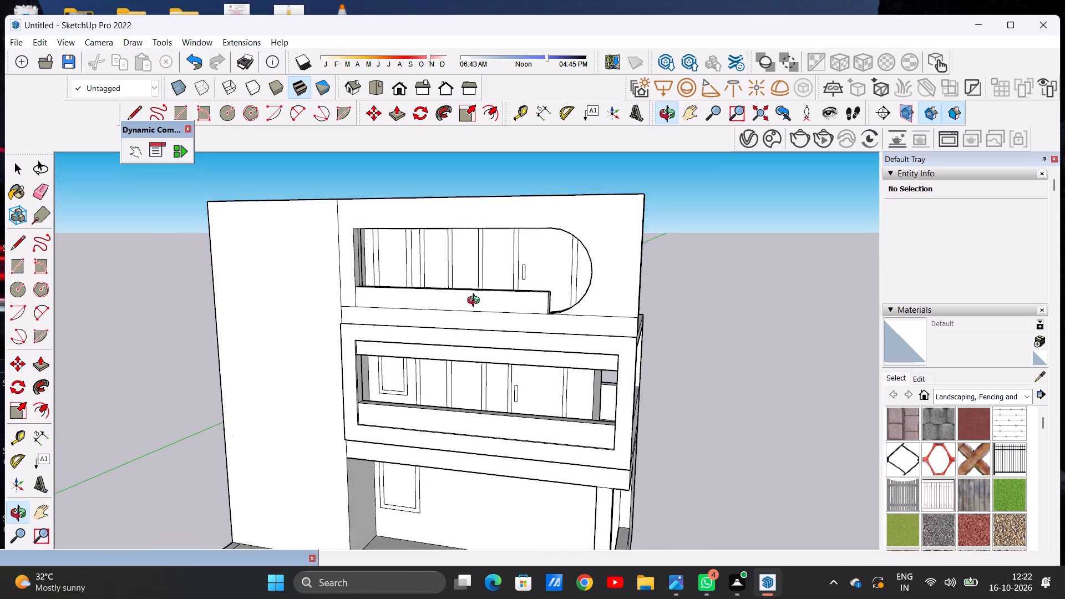
pyautogui.moveTo(476, 302); pyautogui.dragTo(469, 314, button='middle')
pyautogui.scroll(7, 550, 302)
pyautogui.moveTo(567, 319); pyautogui.dragTo(533, 383, button='middle')
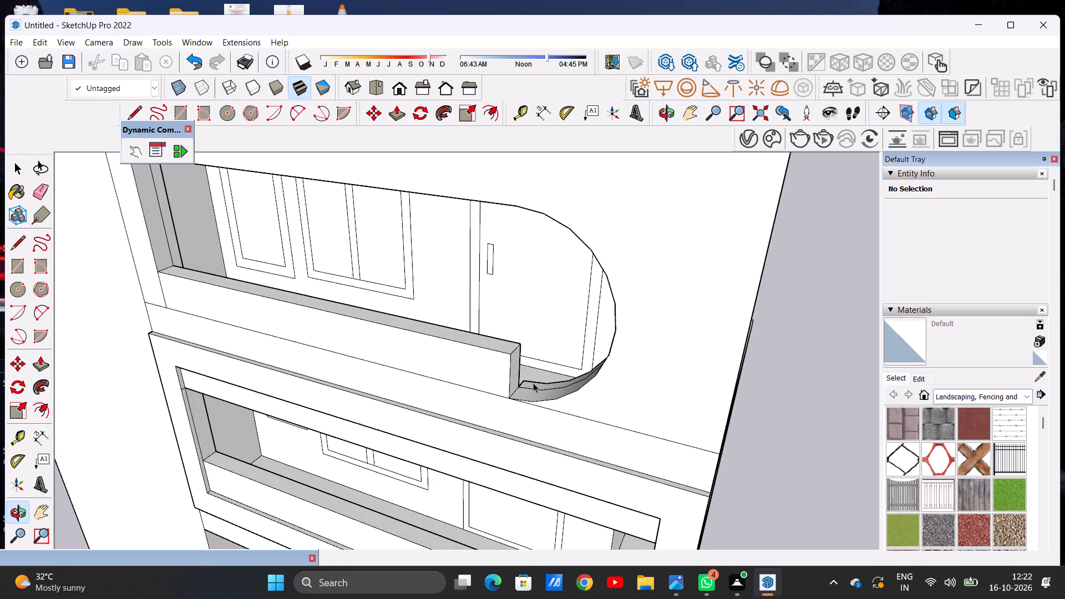
pyautogui.press('p')
pyautogui.scroll(10, 522, 366)
pyautogui.click(502, 374)
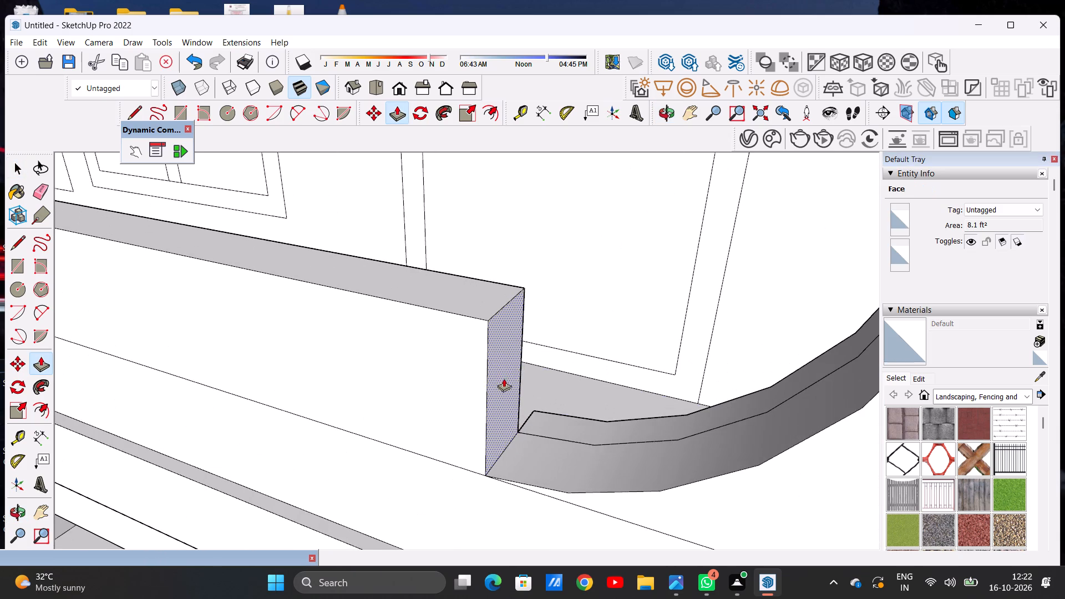
pyautogui.scroll(-6, 595, 404)
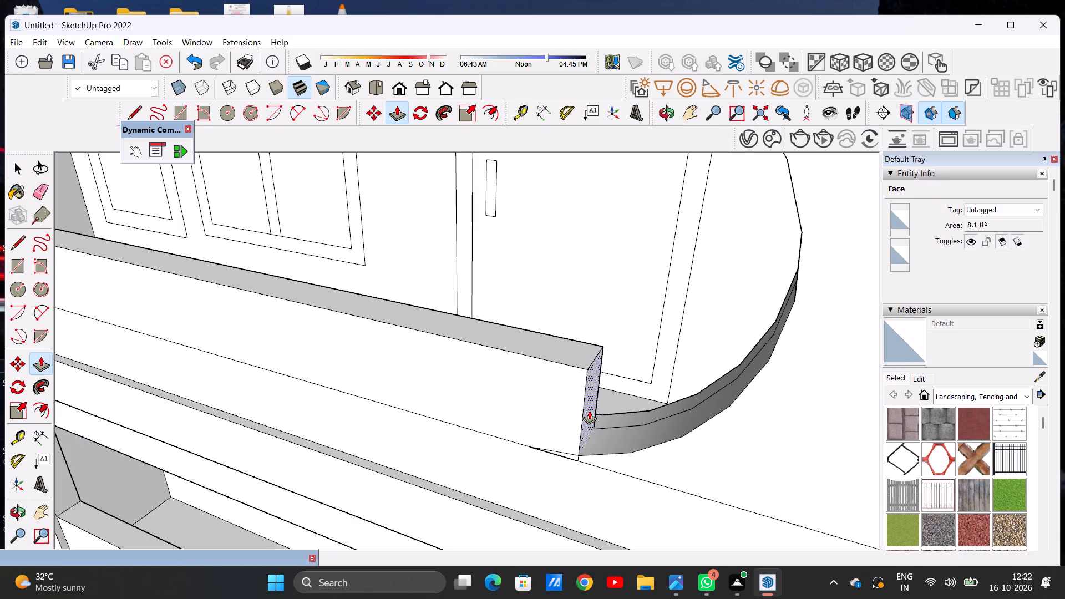
pyautogui.click(588, 410)
pyautogui.press('space')
# Push/Pull the parapet's end face further outward until it meets the curve of the opening's rounded end.
pyautogui.scroll(-13, 502, 413)
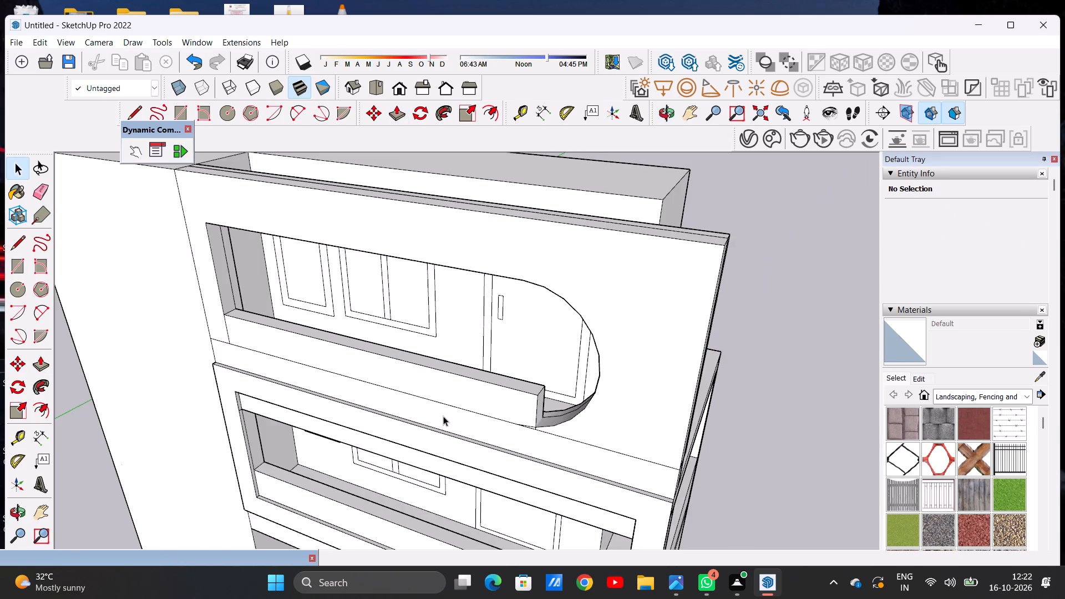
pyautogui.moveTo(452, 417); pyautogui.dragTo(565, 356, button='middle')
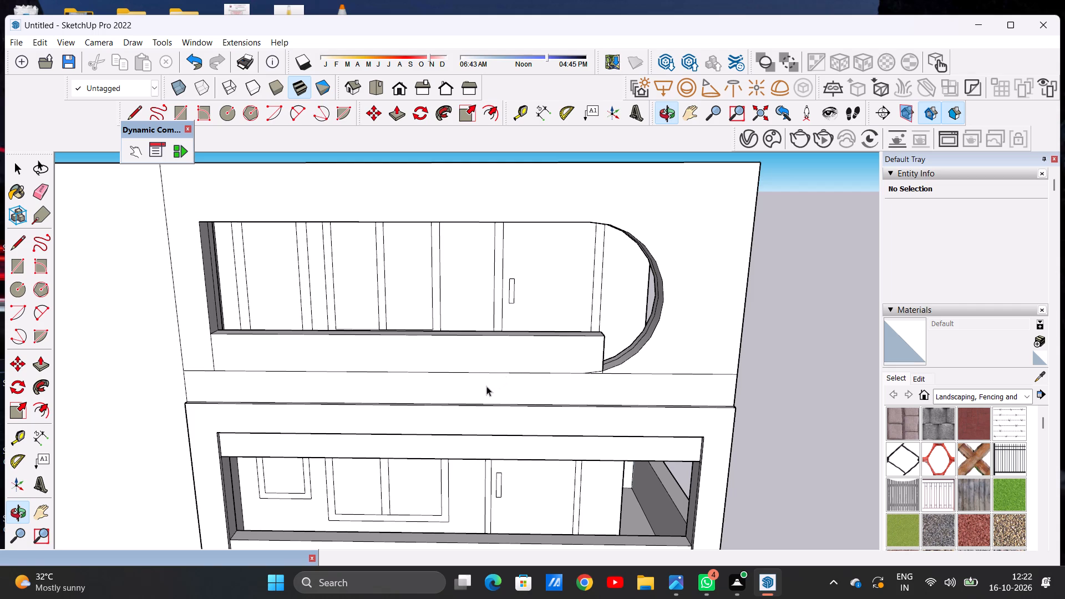
pyautogui.scroll(-3, 521, 394)
pyautogui.moveTo(554, 370); pyautogui.dragTo(392, 420, button='middle')
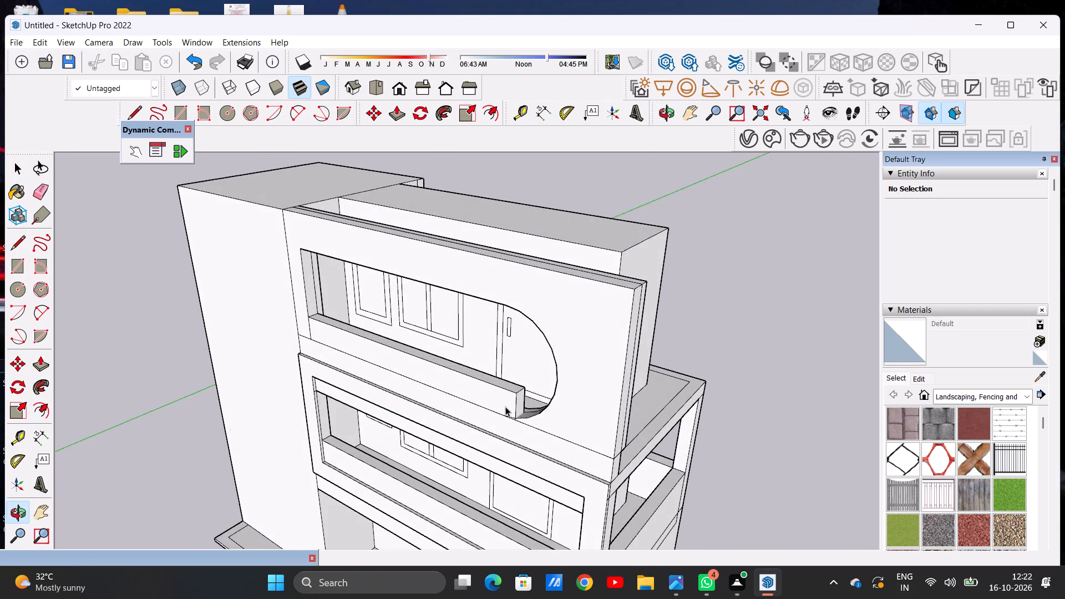
pyautogui.scroll(13, 499, 405)
pyautogui.press('p')
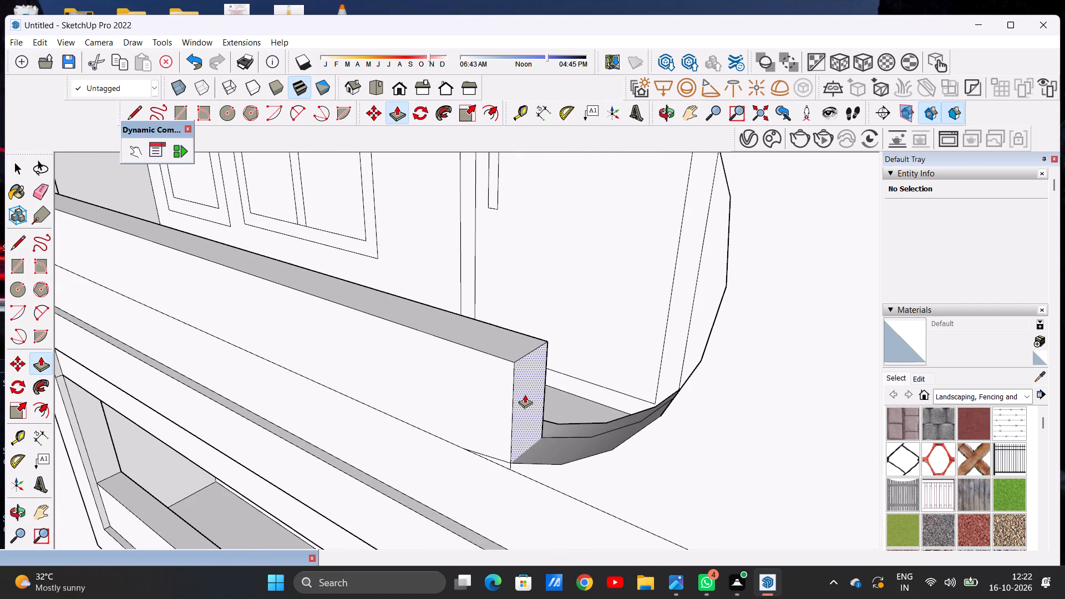
pyautogui.click(525, 394)
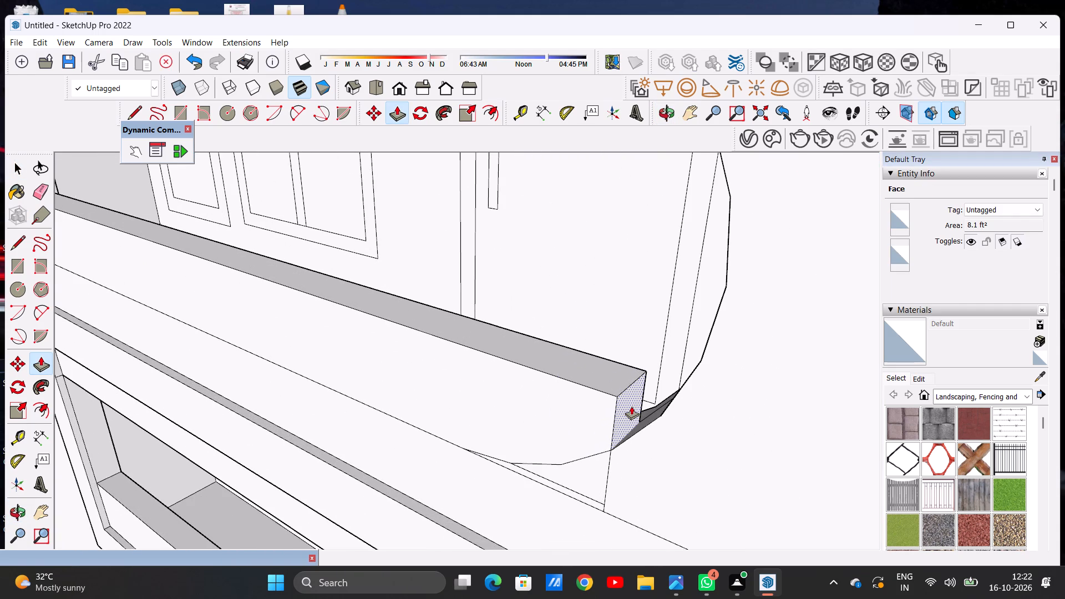
pyautogui.click(632, 406)
pyautogui.press('space')
# Erase the leftover arc and short horizontal edges on the parapet's front face, below the opening's rounded end.
pyautogui.scroll(-8, 570, 402)
pyautogui.moveTo(590, 382); pyautogui.dragTo(616, 366, button='middle')
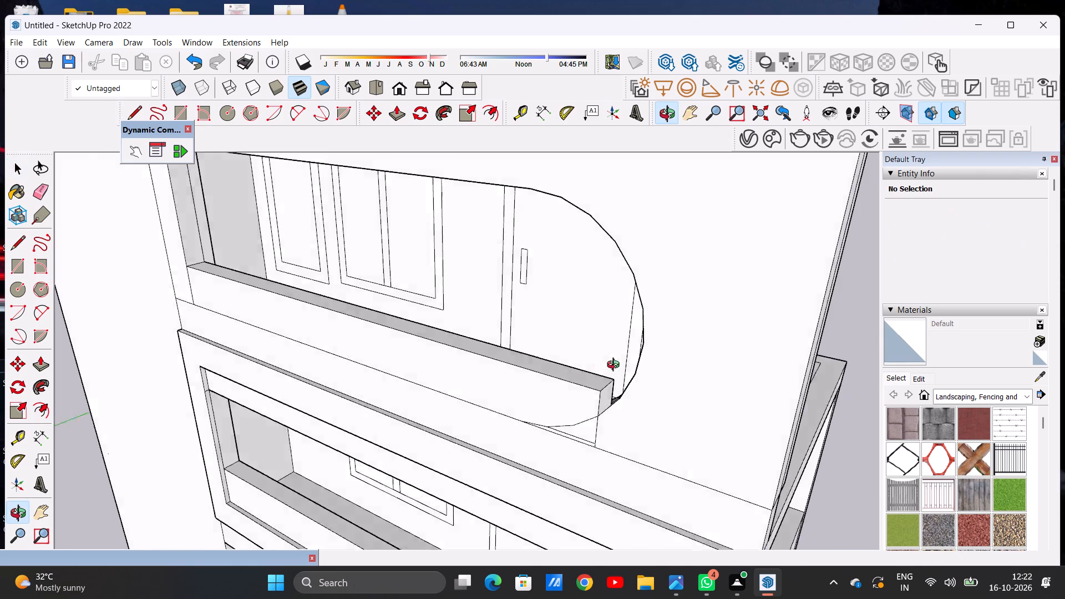
pyautogui.moveTo(616, 366); pyautogui.dragTo(666, 349, button='middle')
pyautogui.scroll(-5, 476, 425)
pyautogui.moveTo(527, 395); pyautogui.dragTo(626, 356, button='middle')
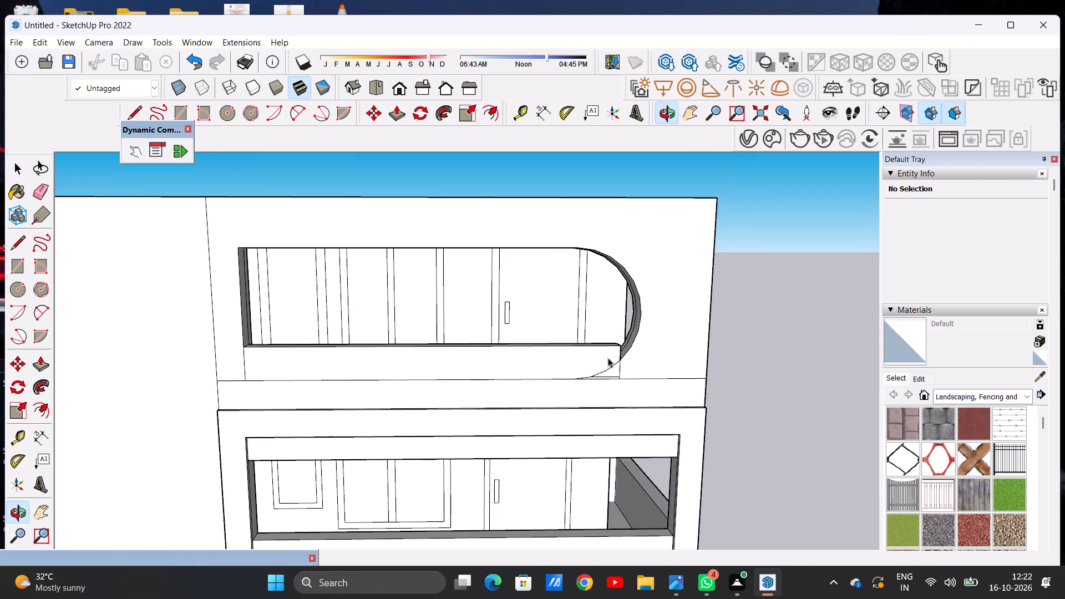
pyautogui.scroll(5, 607, 387)
pyautogui.moveTo(607, 377); pyautogui.dragTo(597, 374, button='middle')
pyautogui.press('e')
pyautogui.scroll(4, 599, 361)
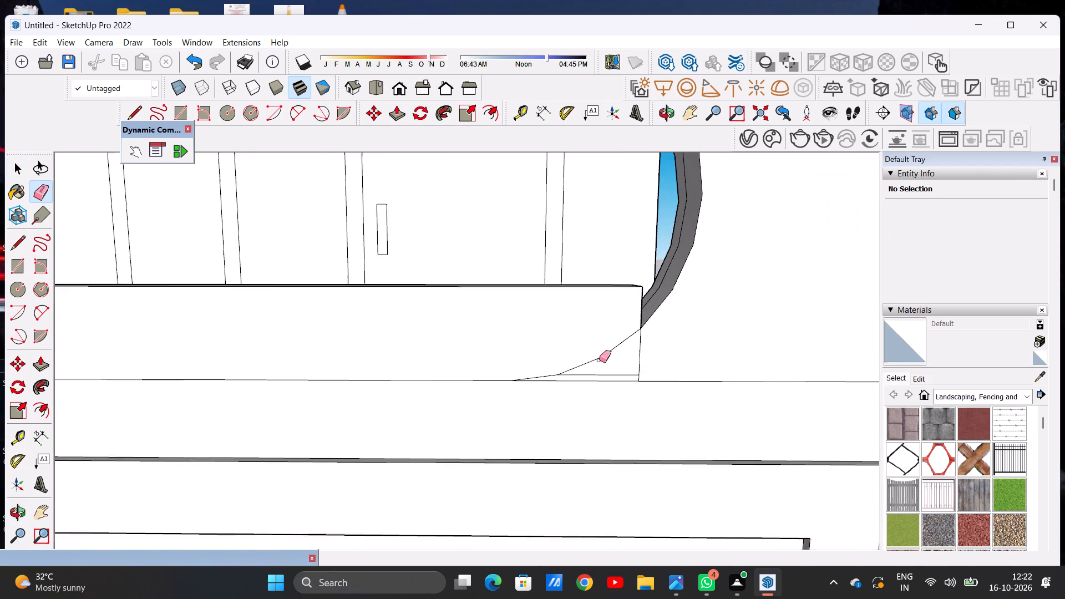
pyautogui.scroll(2, 599, 360)
pyautogui.doubleClick(603, 361)
pyautogui.moveTo(600, 352); pyautogui.dragTo(605, 360)
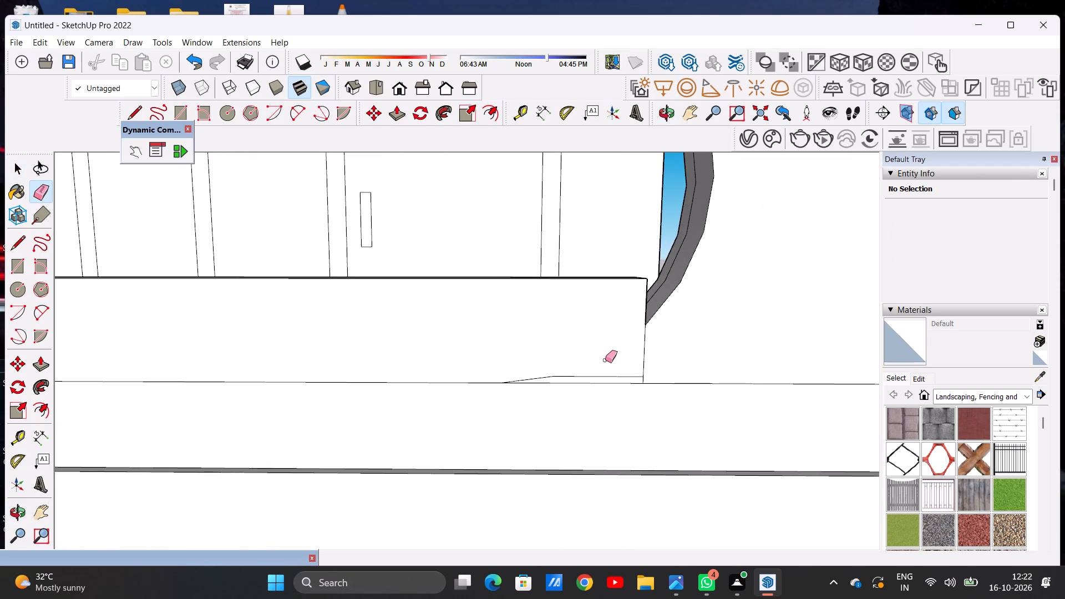
pyautogui.moveTo(553, 368); pyautogui.dragTo(556, 379)
pyautogui.scroll(-8, 577, 375)
pyautogui.press('space')
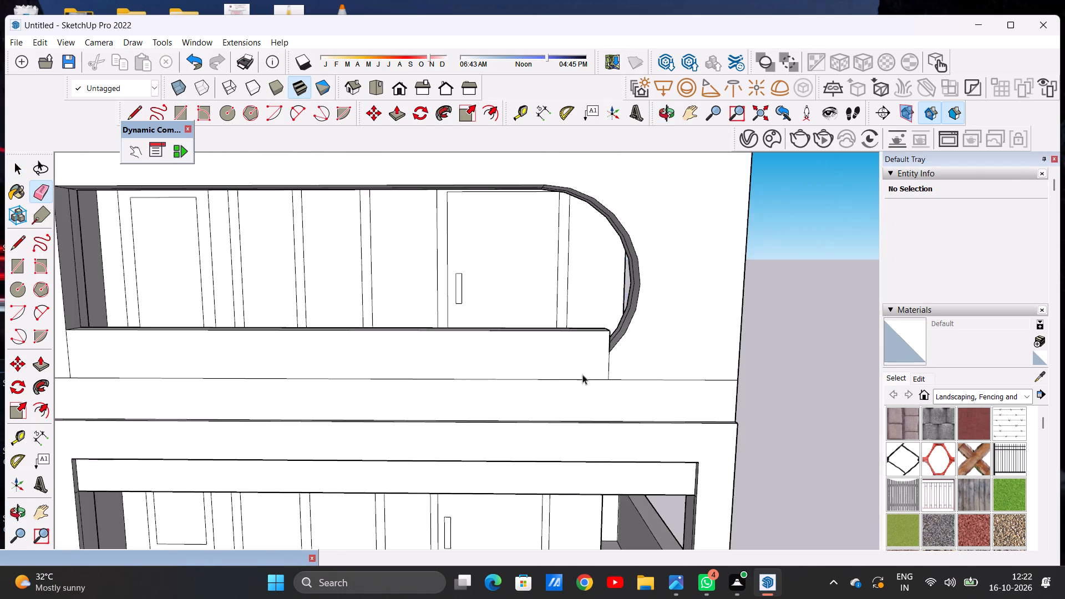
# Inspect the extended parapet and the opening's lower rounded corner from behind the screen wall.
pyautogui.scroll(-4, 602, 369)
pyautogui.scroll(1, 602, 369)
pyautogui.scroll(-5, 602, 369)
pyautogui.moveTo(570, 353); pyautogui.dragTo(96, 442, button='middle')
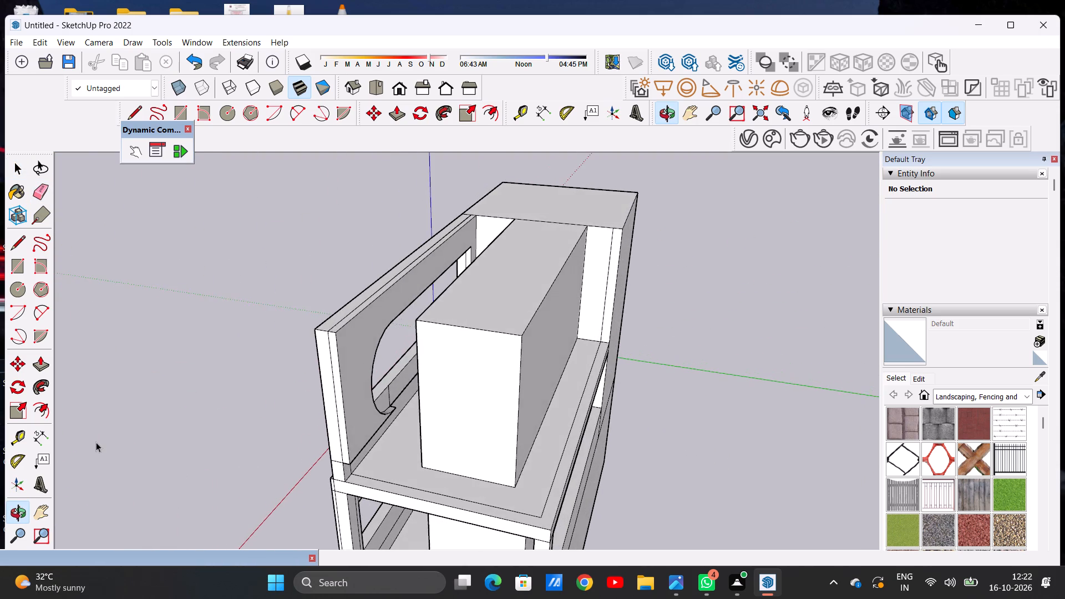
pyautogui.moveTo(96, 442); pyautogui.dragTo(29, 440, button='middle')
pyautogui.scroll(7, 223, 442)
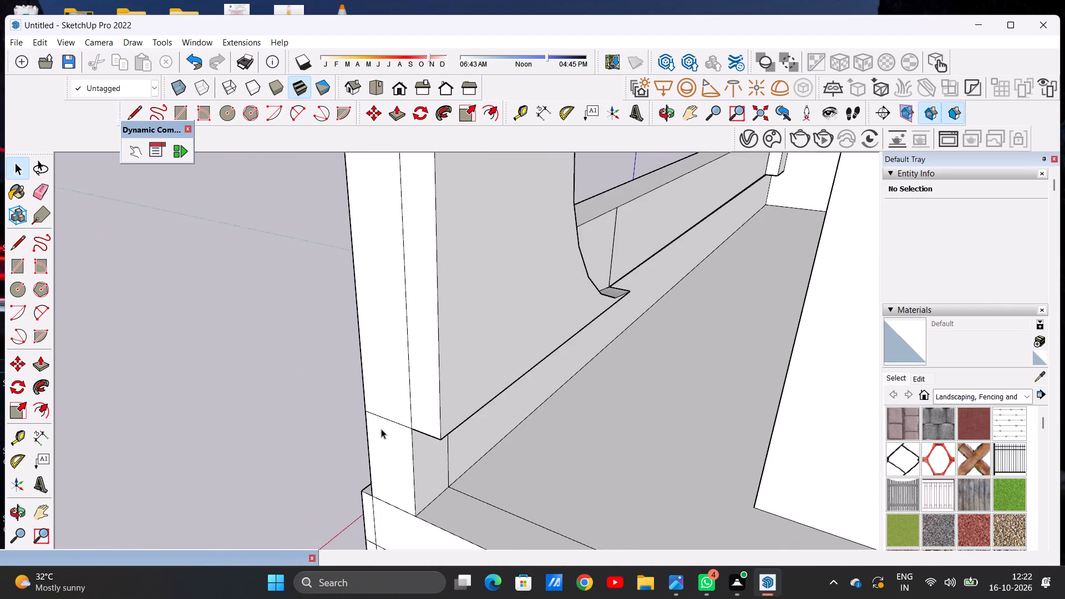
pyautogui.moveTo(483, 410); pyautogui.dragTo(457, 481, button='middle')
pyautogui.scroll(-10, 437, 383)
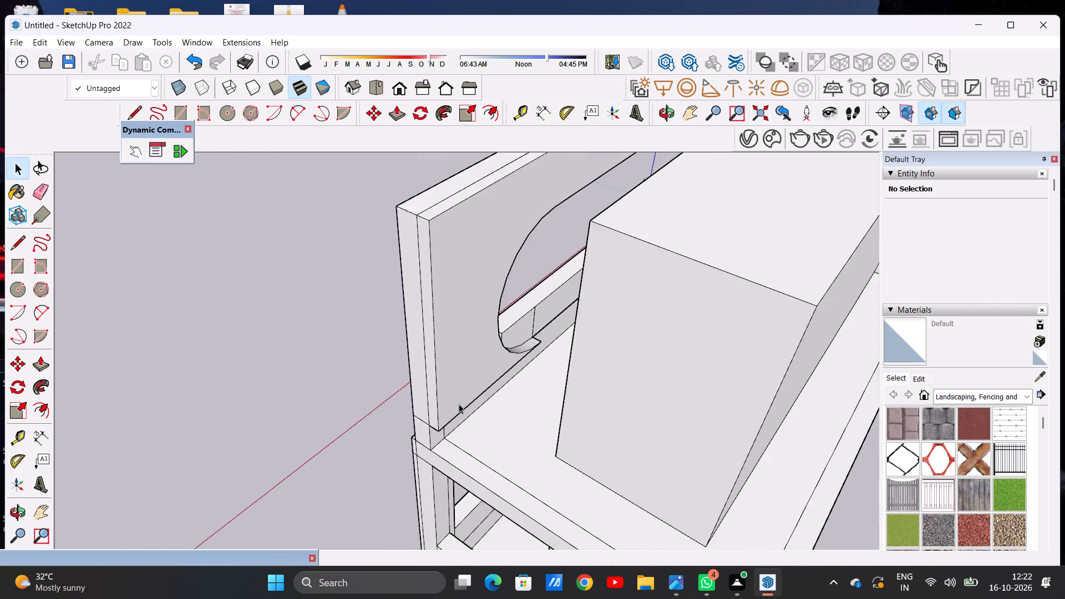
# Examine the front facade's top-floor opening and first-floor balcony frame from several angles.
pyautogui.scroll(-8, 459, 404)
pyautogui.moveTo(398, 393); pyautogui.dragTo(538, 379, button='middle')
pyautogui.moveTo(306, 377); pyautogui.dragTo(473, 373, button='middle')
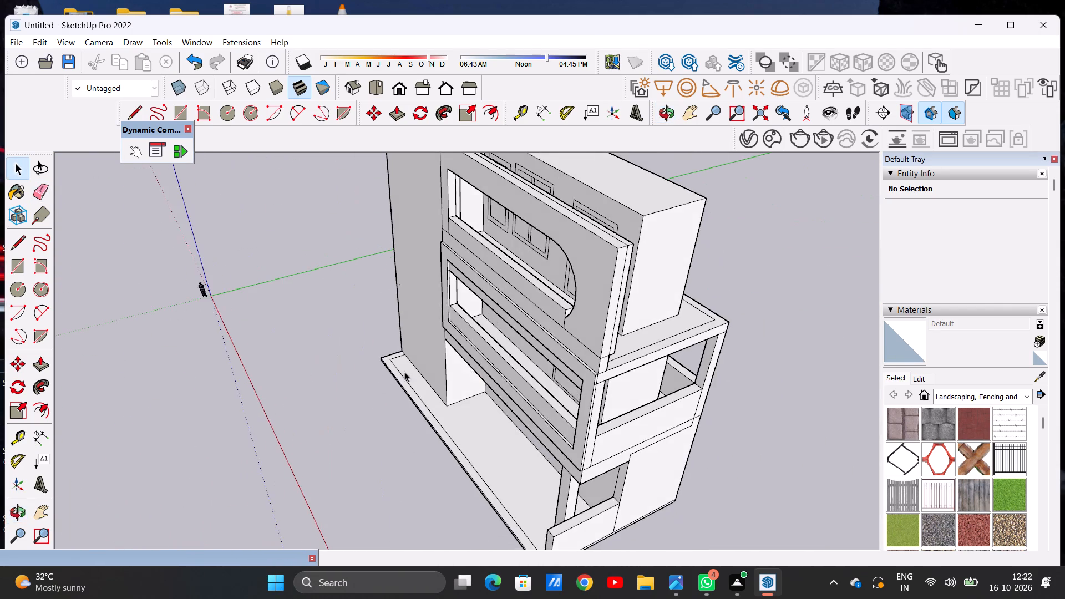
pyautogui.moveTo(339, 372); pyautogui.dragTo(508, 344, button='middle')
pyautogui.scroll(-6, 480, 332)
pyautogui.moveTo(358, 351); pyautogui.dragTo(457, 296, button='middle')
pyautogui.scroll(3, 452, 270)
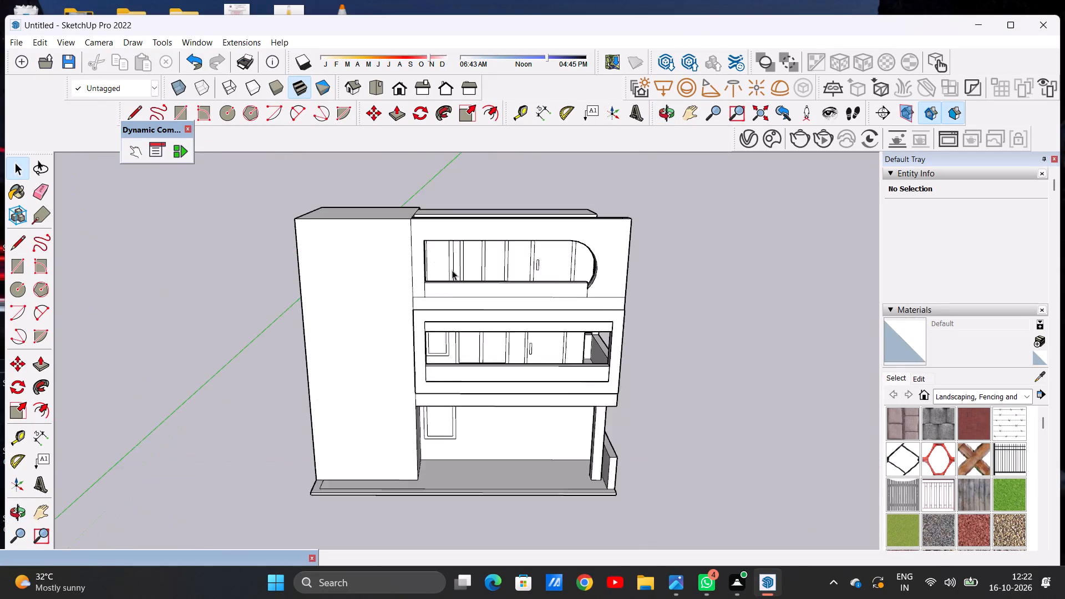
pyautogui.scroll(3, 452, 270)
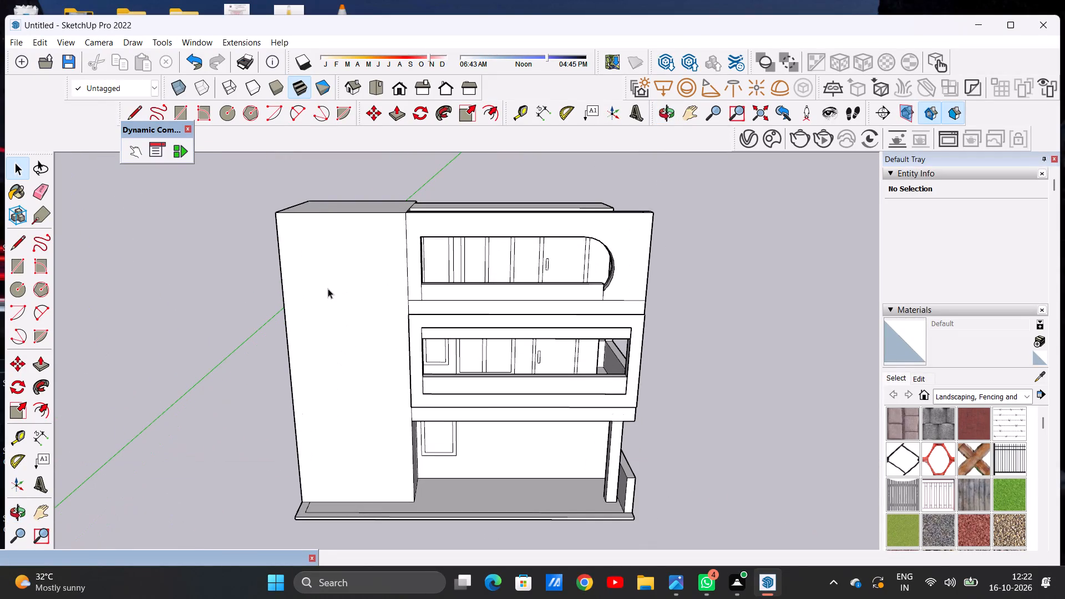
pyautogui.scroll(-5, 660, 246)
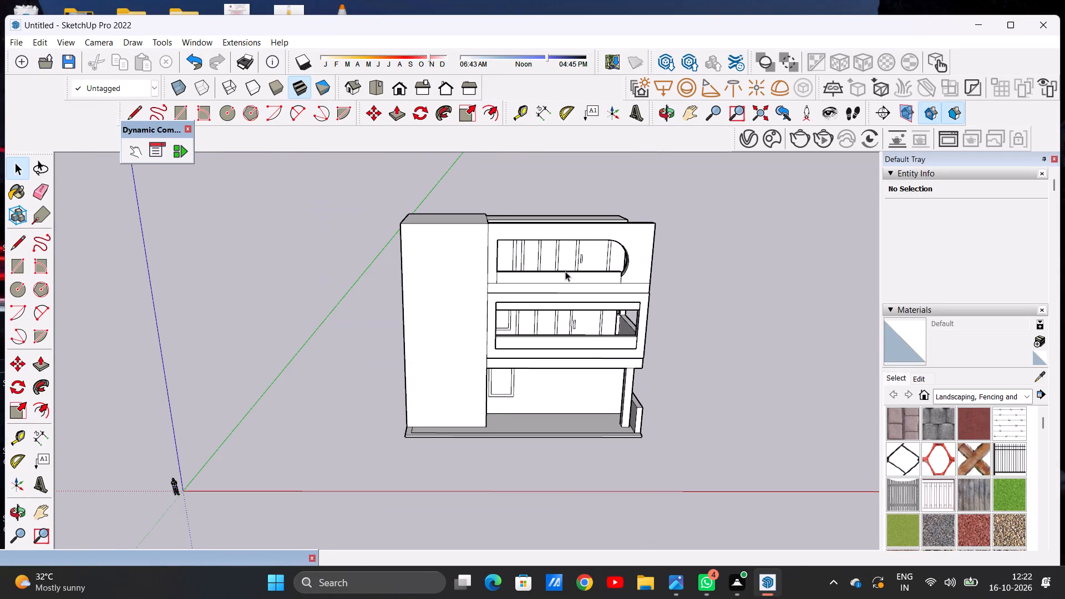
pyautogui.scroll(-1, 604, 272)
pyautogui.scroll(6, 635, 270)
pyautogui.moveTo(570, 290); pyautogui.dragTo(571, 257, button='middle')
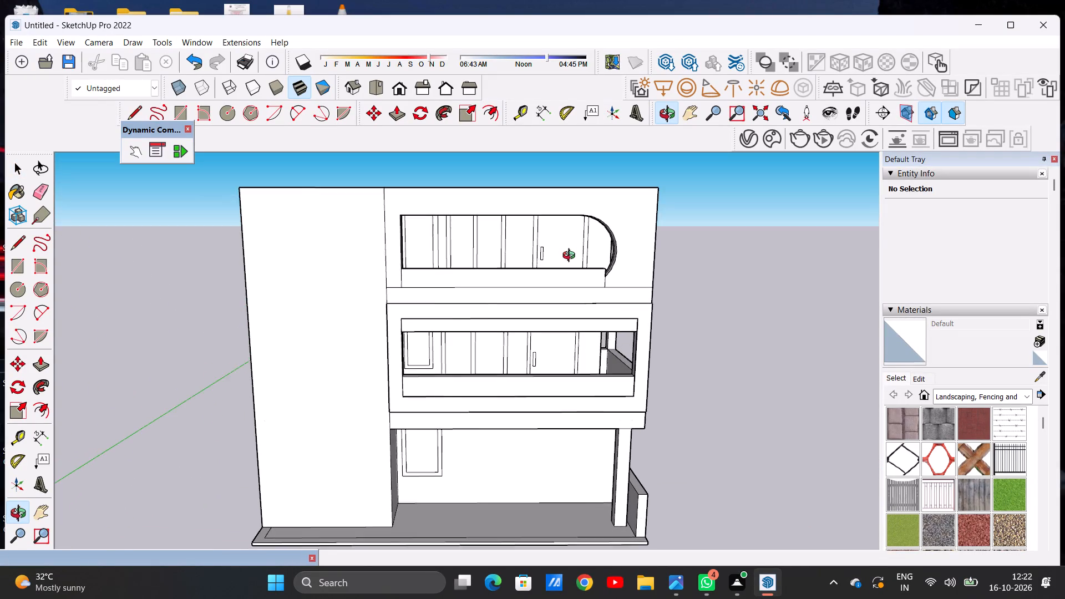
pyautogui.moveTo(571, 257); pyautogui.dragTo(567, 256, button='middle')
pyautogui.scroll(-2, 601, 287)
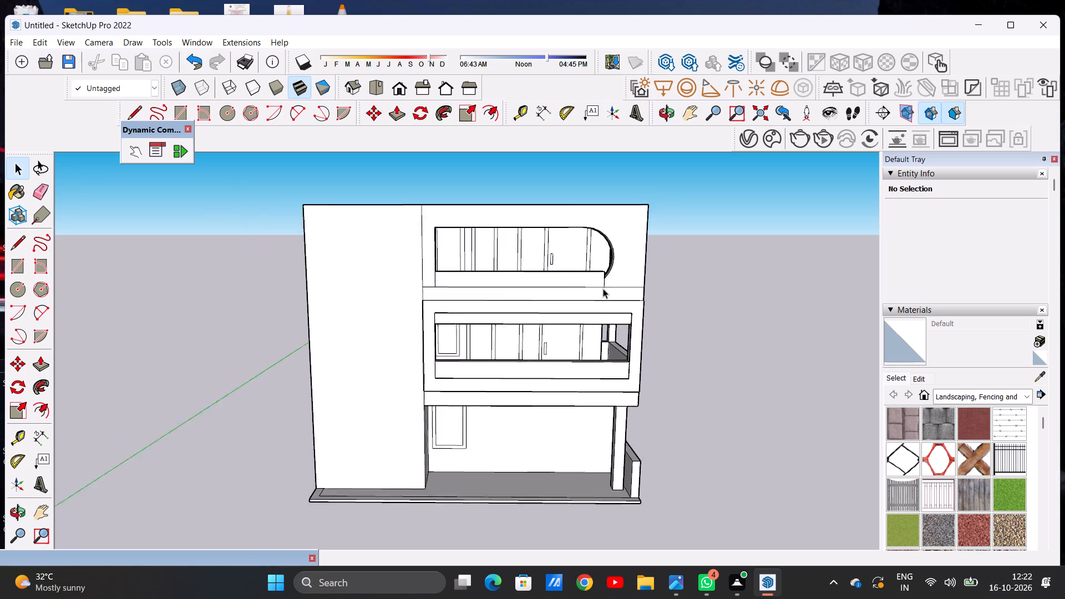
pyautogui.scroll(-1, 603, 288)
pyautogui.scroll(6, 495, 273)
pyautogui.scroll(3, 430, 281)
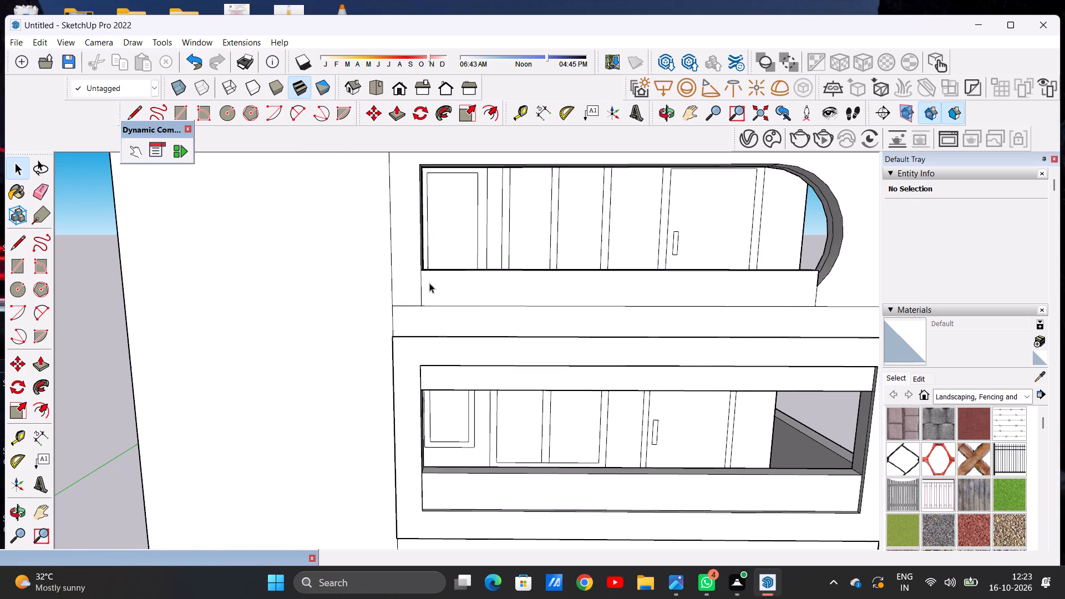
pyautogui.scroll(-5, 433, 306)
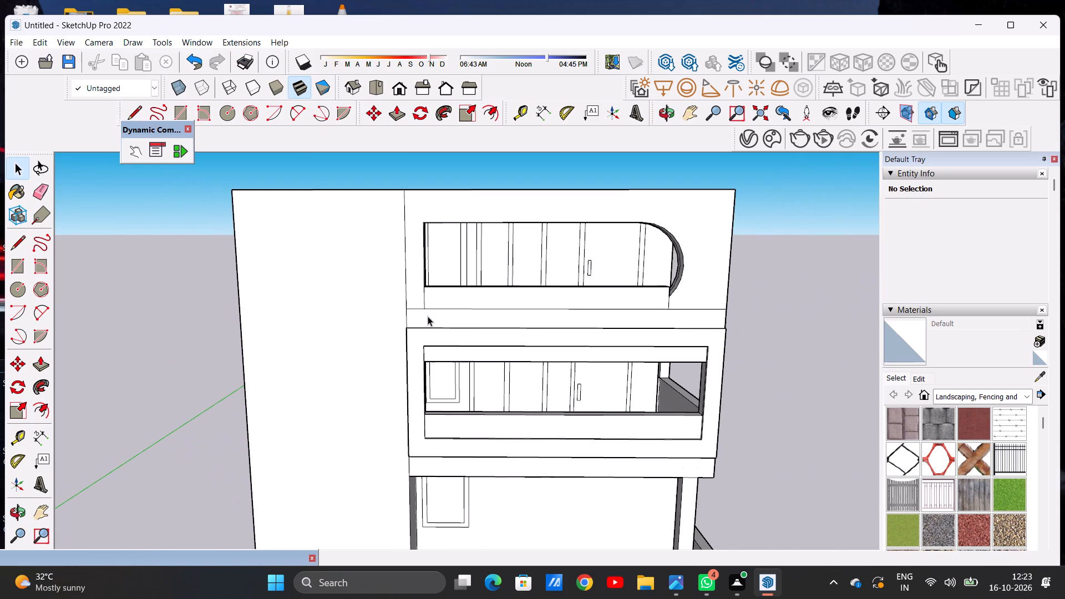
pyautogui.moveTo(456, 313); pyautogui.dragTo(434, 407, button='middle')
pyautogui.moveTo(476, 359); pyautogui.dragTo(472, 316, button='middle')
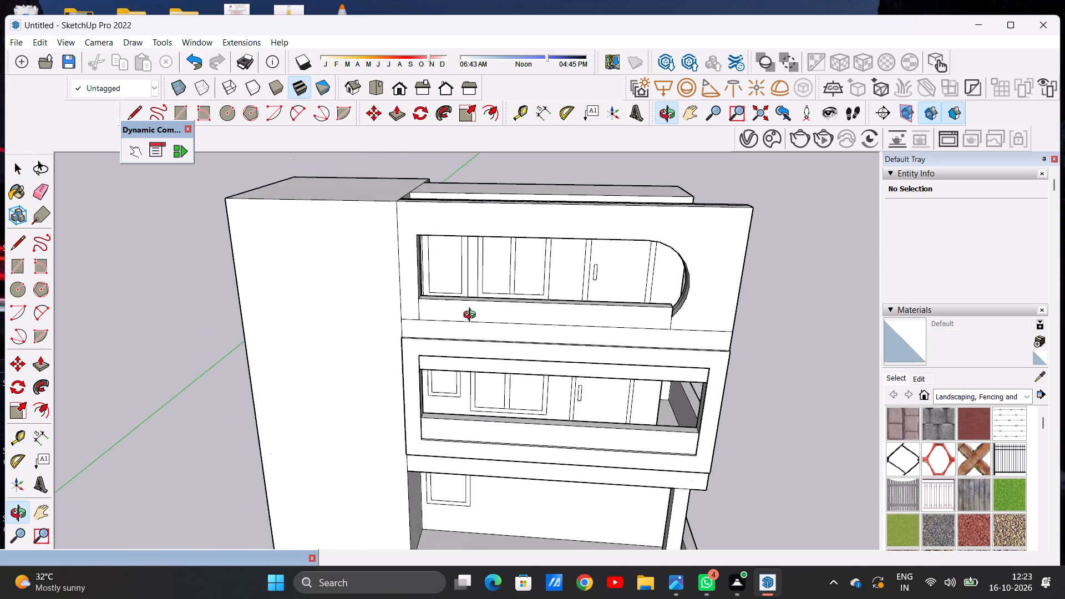
pyautogui.moveTo(472, 316); pyautogui.dragTo(400, 378, button='middle')
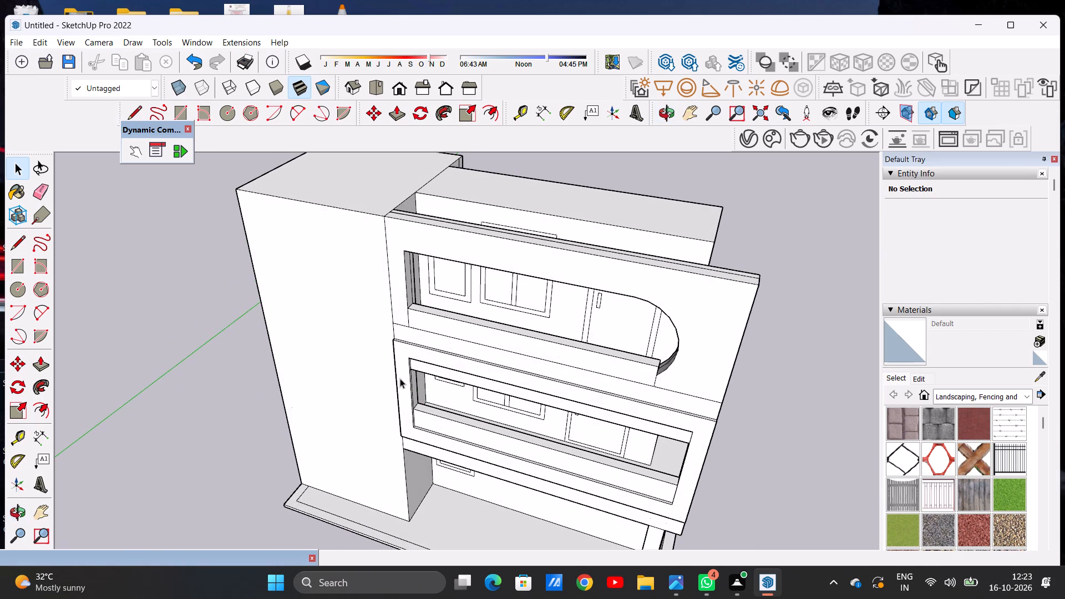
# Push/Pull the front face of the first-floor balcony frame slightly outward from the screen wall above it.
pyautogui.scroll(-5, 510, 276)
pyautogui.scroll(5, 638, 372)
pyautogui.moveTo(630, 369); pyautogui.dragTo(583, 415, button='middle')
pyautogui.scroll(5, 589, 416)
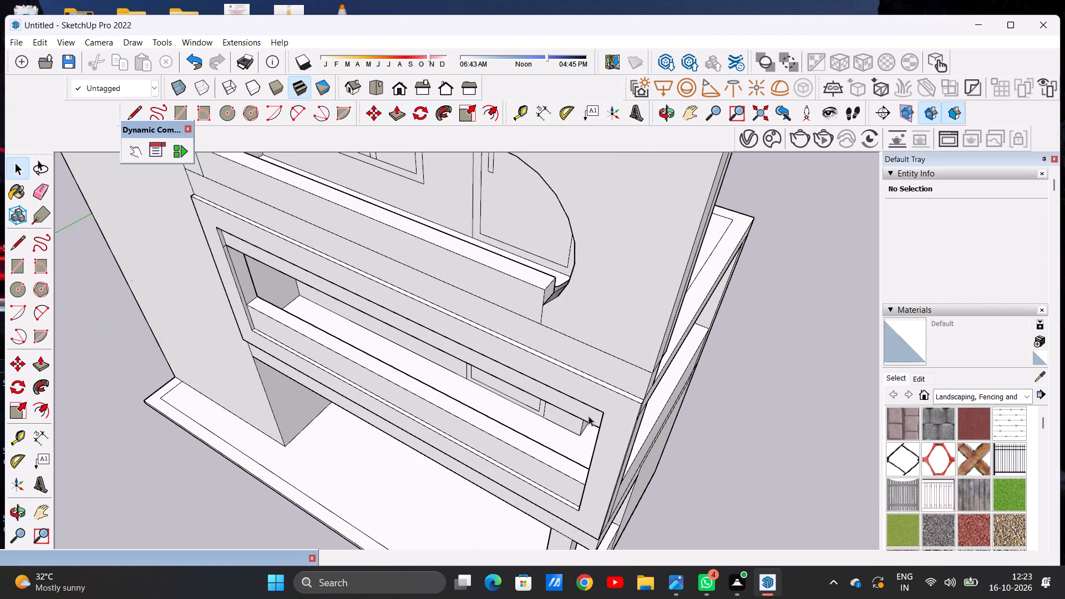
pyautogui.press('p')
pyautogui.scroll(4, 616, 406)
pyautogui.click(616, 405)
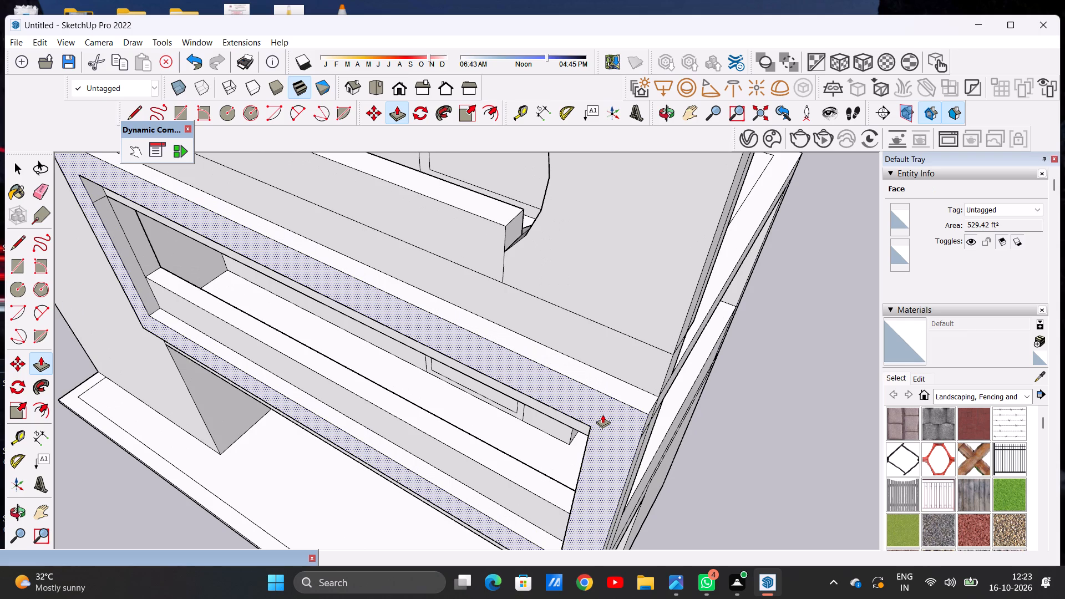
pyautogui.click(602, 414)
pyautogui.press('space')
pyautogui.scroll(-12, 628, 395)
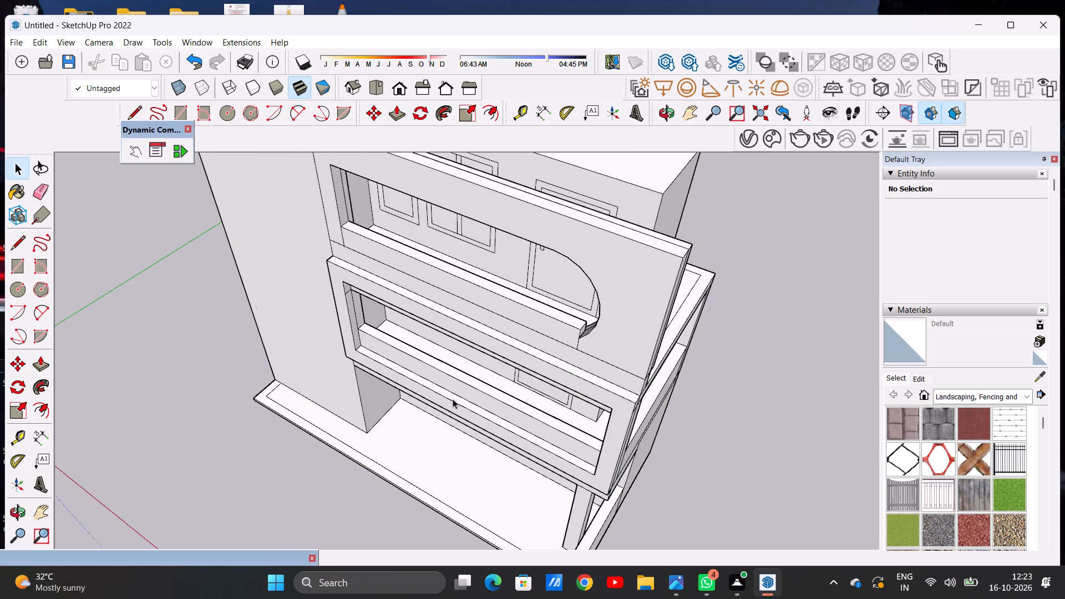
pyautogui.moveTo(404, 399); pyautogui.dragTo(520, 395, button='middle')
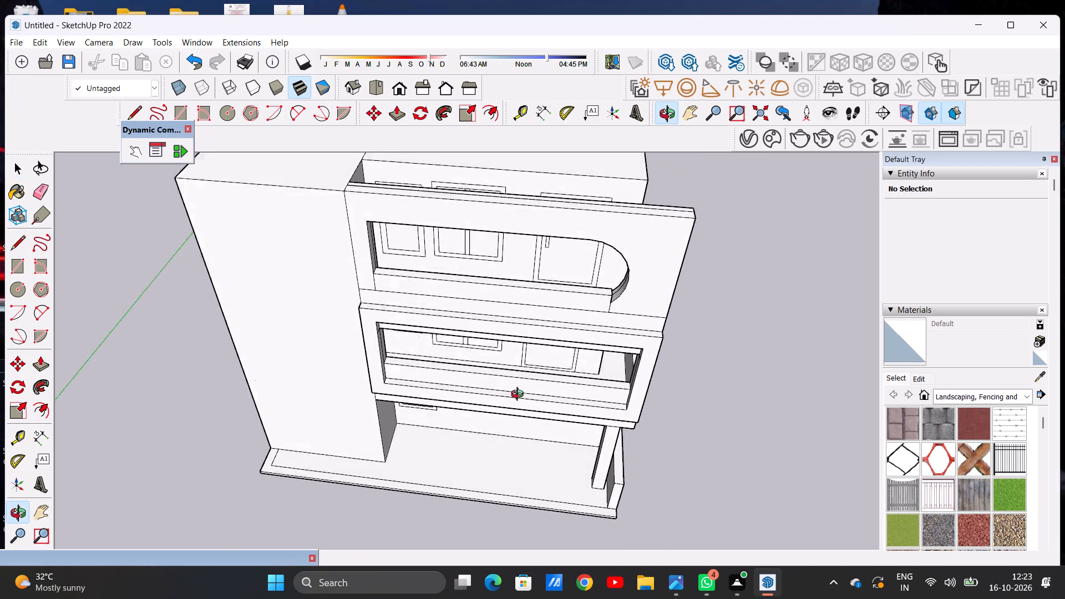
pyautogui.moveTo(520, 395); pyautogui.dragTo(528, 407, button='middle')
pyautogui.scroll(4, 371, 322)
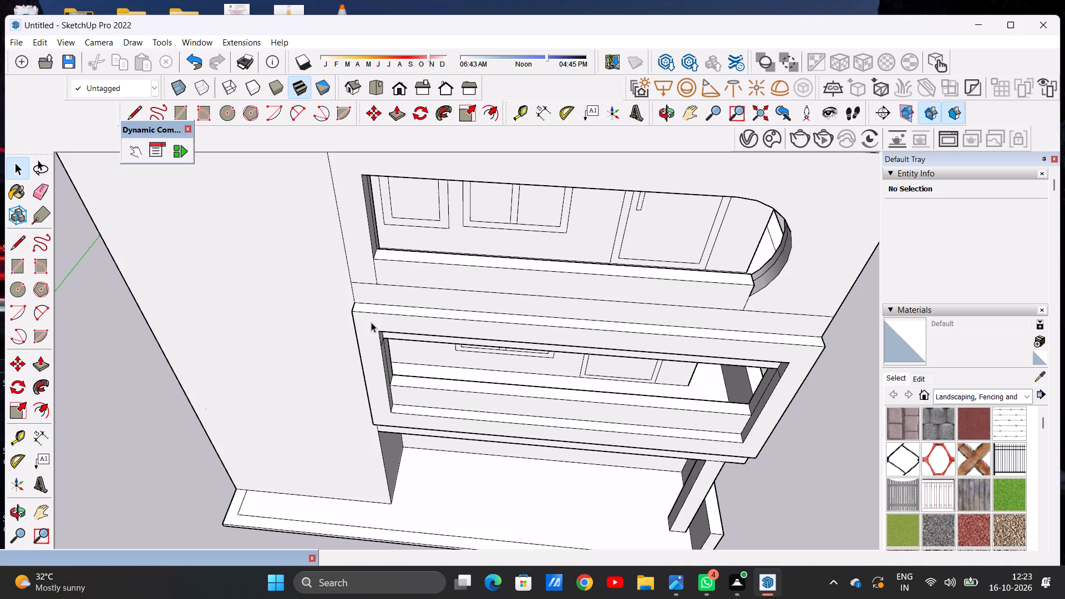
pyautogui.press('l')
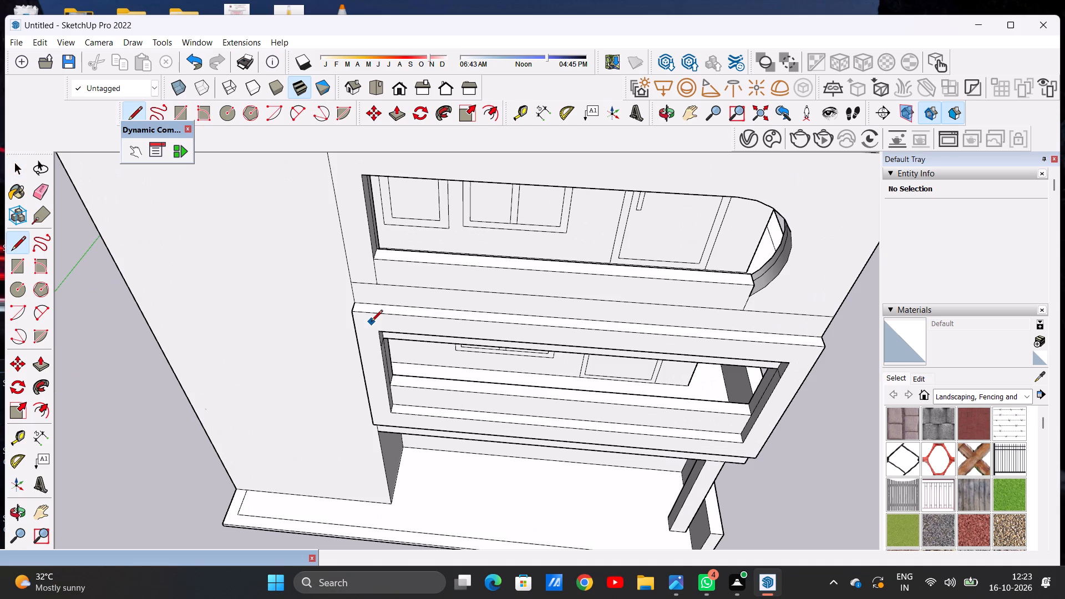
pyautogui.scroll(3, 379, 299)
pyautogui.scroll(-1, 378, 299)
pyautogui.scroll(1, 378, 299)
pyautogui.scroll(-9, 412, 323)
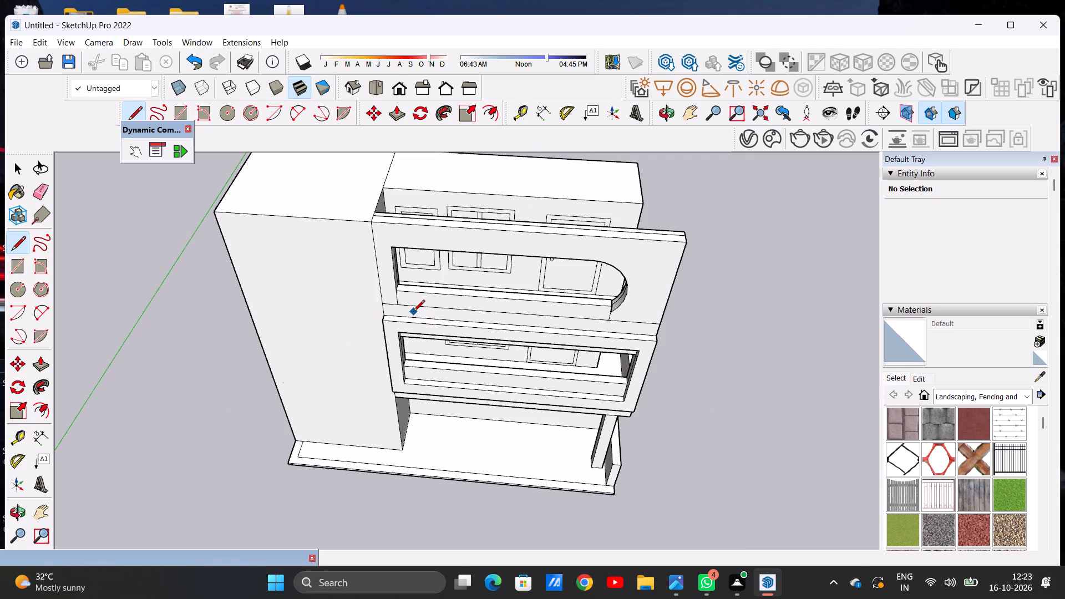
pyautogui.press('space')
# Push/Pull the straight-end jamb of the top terrace opening toward the tower to widen the opening.
pyautogui.moveTo(465, 283); pyautogui.dragTo(383, 258, button='middle')
pyautogui.scroll(6, 413, 247)
pyautogui.scroll(-1, 414, 247)
pyautogui.scroll(9, 404, 255)
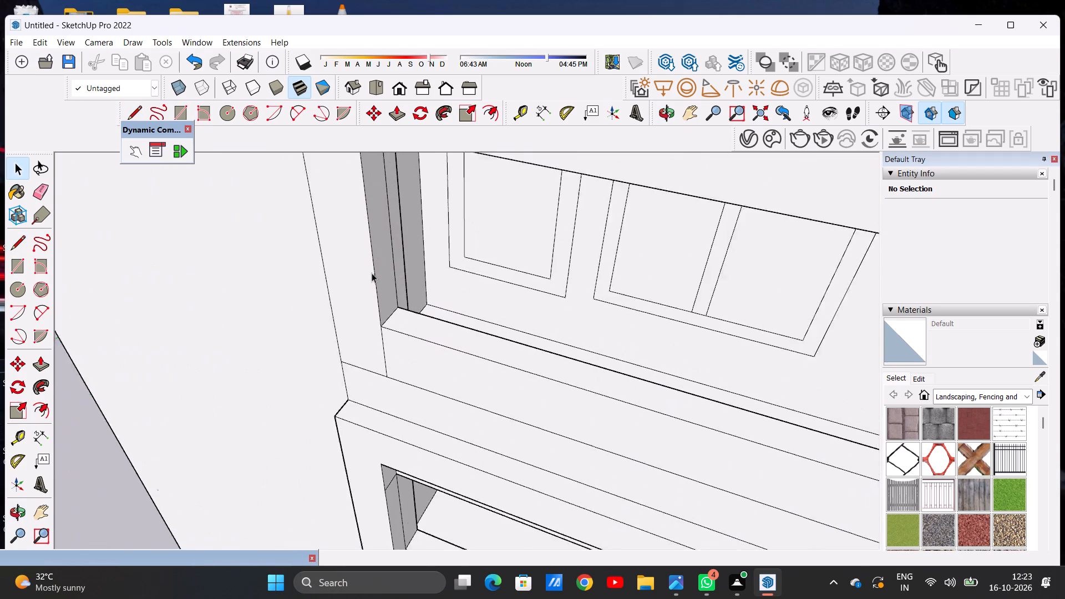
pyautogui.scroll(4, 372, 273)
pyautogui.moveTo(465, 303); pyautogui.dragTo(462, 351, button='middle')
pyautogui.press('p')
pyautogui.click(385, 325)
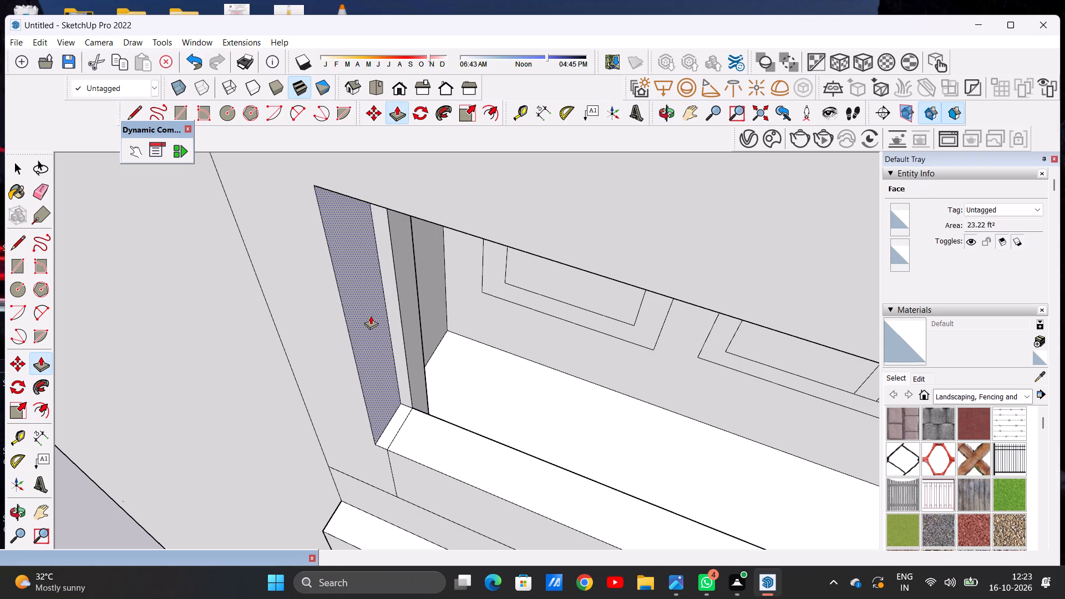
pyautogui.click(351, 292)
pyautogui.press('space')
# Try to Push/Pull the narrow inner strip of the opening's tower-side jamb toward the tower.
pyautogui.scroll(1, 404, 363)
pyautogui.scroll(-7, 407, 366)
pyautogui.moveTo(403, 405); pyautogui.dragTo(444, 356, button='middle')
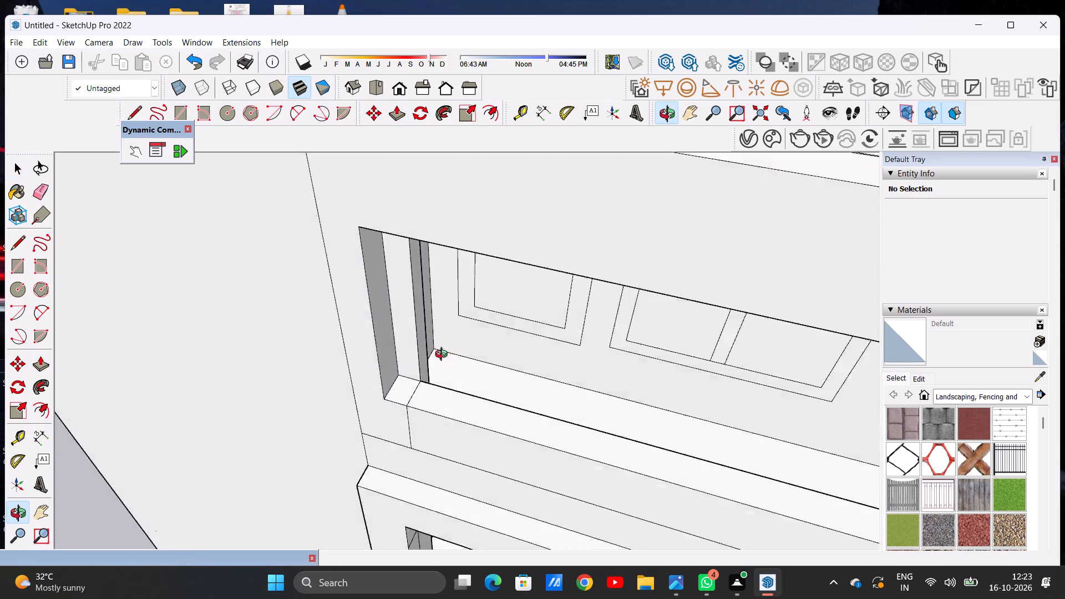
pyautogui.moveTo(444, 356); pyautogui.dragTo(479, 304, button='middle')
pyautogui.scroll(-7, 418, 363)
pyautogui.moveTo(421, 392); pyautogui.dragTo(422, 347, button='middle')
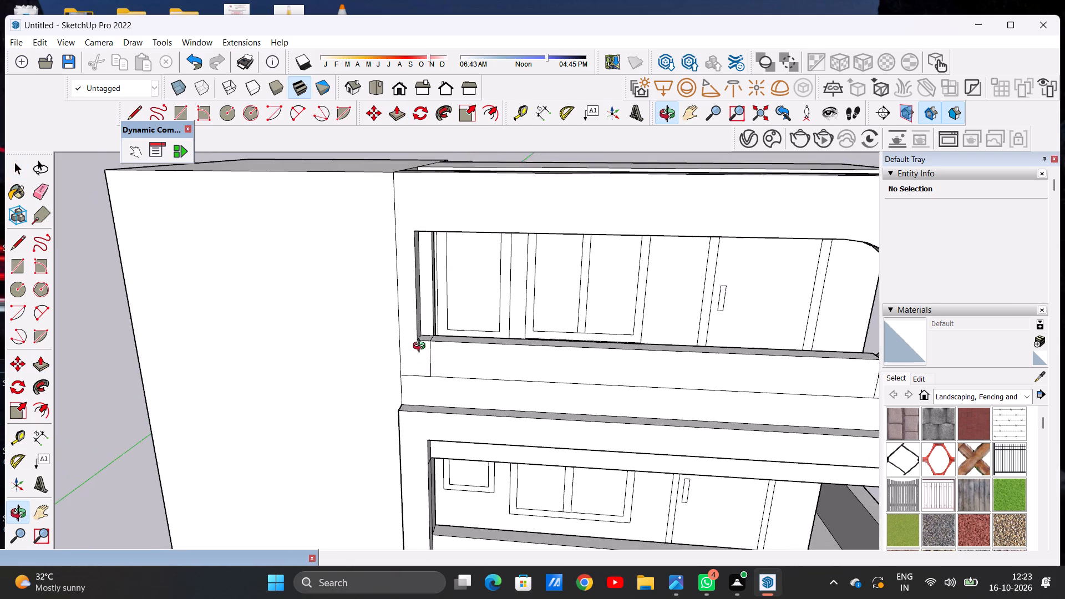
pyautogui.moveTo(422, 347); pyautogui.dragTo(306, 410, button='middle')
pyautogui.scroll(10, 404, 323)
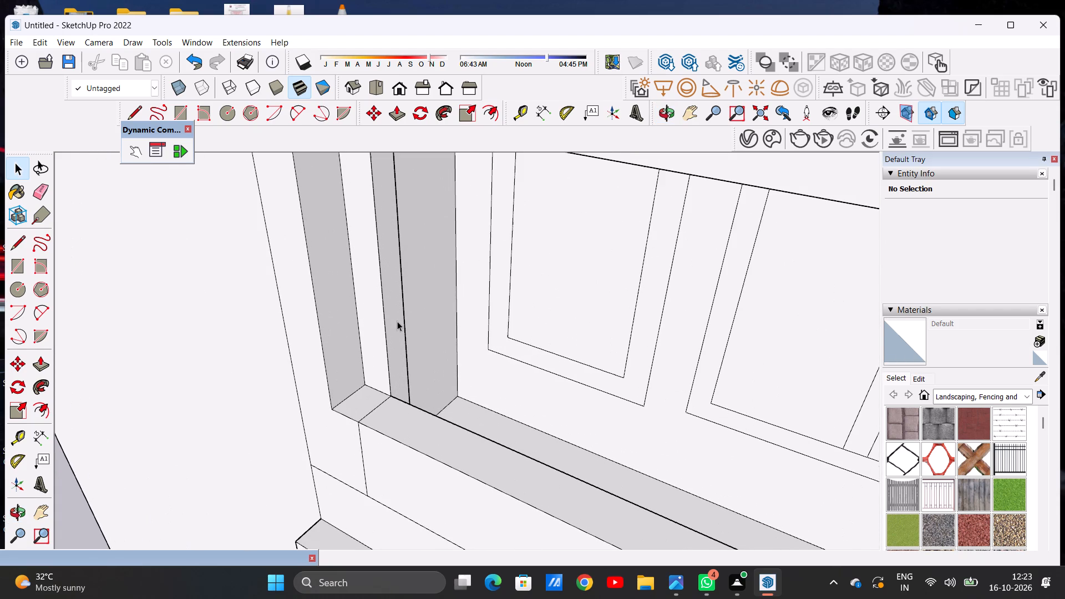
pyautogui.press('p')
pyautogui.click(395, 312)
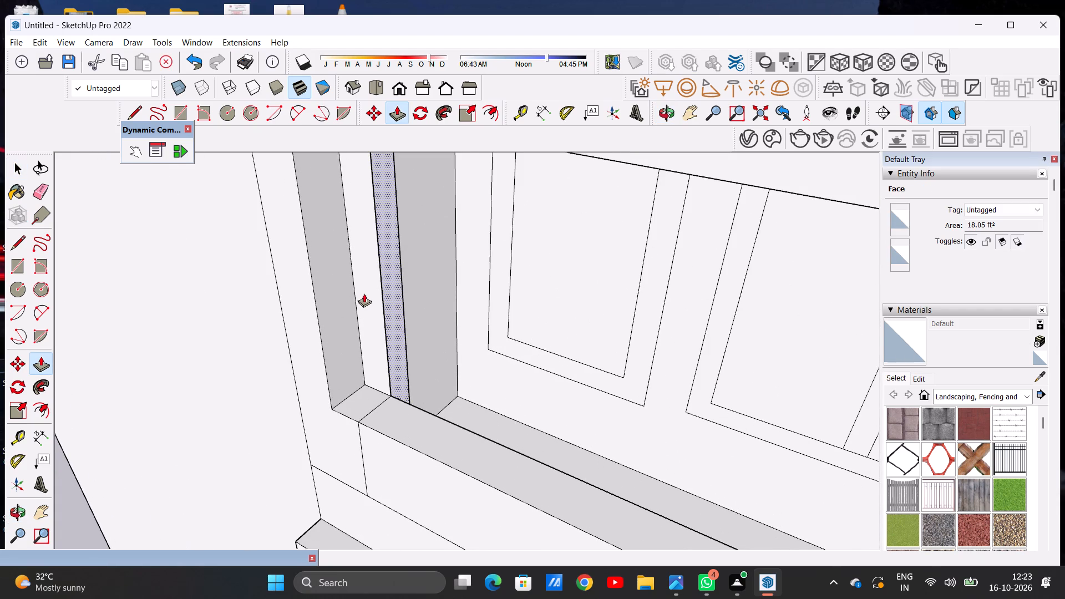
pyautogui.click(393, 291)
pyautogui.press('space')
# Inspect the top screen wall's opening and parapet from behind and from the front.
pyautogui.scroll(-15, 395, 400)
pyautogui.moveTo(510, 403); pyautogui.dragTo(509, 403, button='middle')
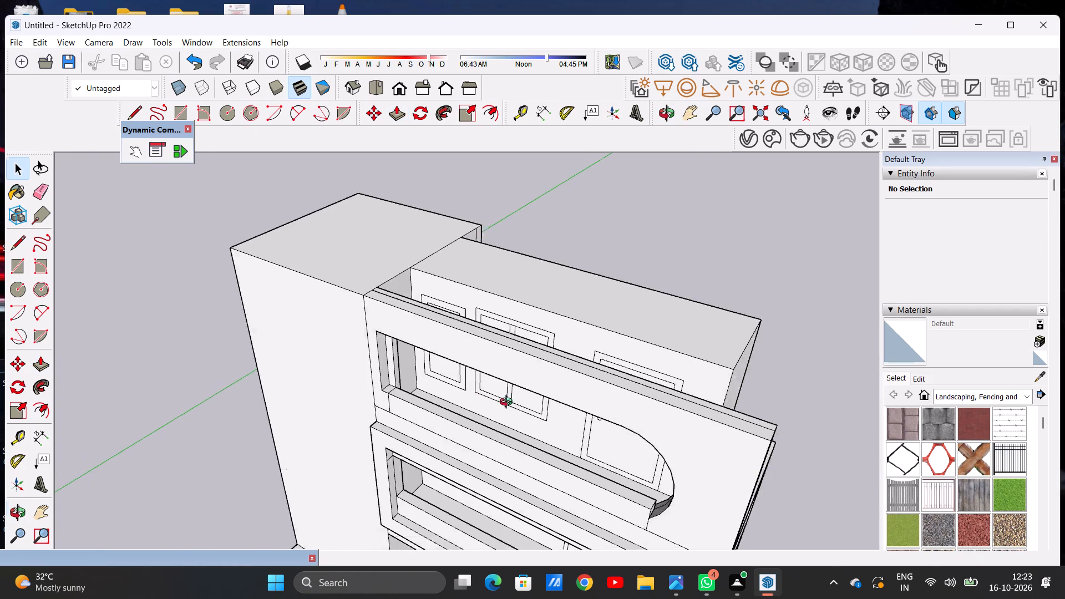
pyautogui.moveTo(509, 403); pyautogui.dragTo(231, 399, button='middle')
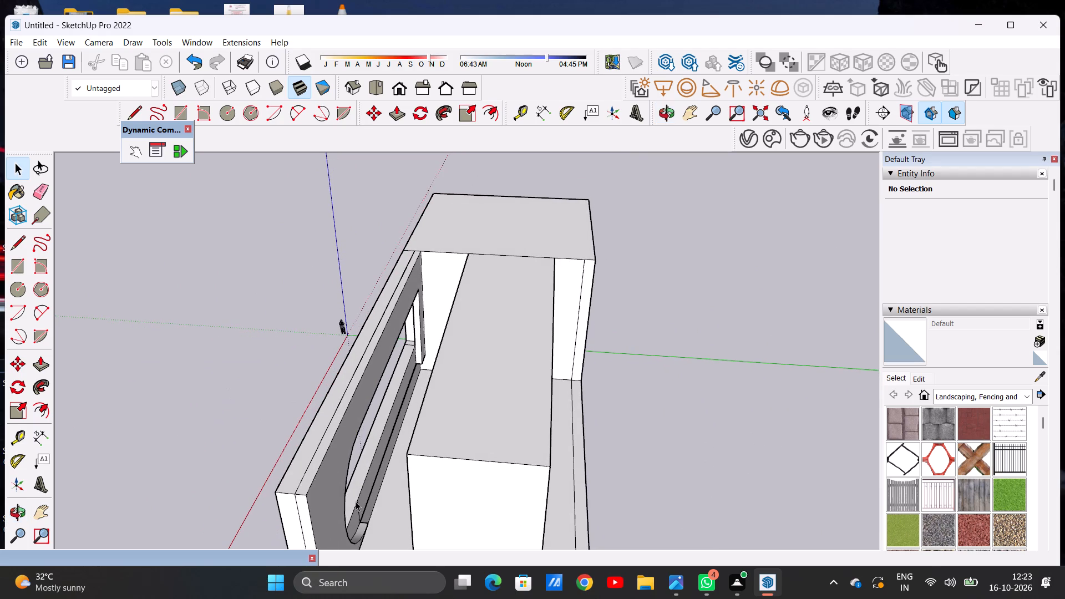
pyautogui.scroll(11, 358, 505)
pyautogui.scroll(-1, 380, 521)
pyautogui.scroll(11, 380, 521)
pyautogui.scroll(-15, 401, 419)
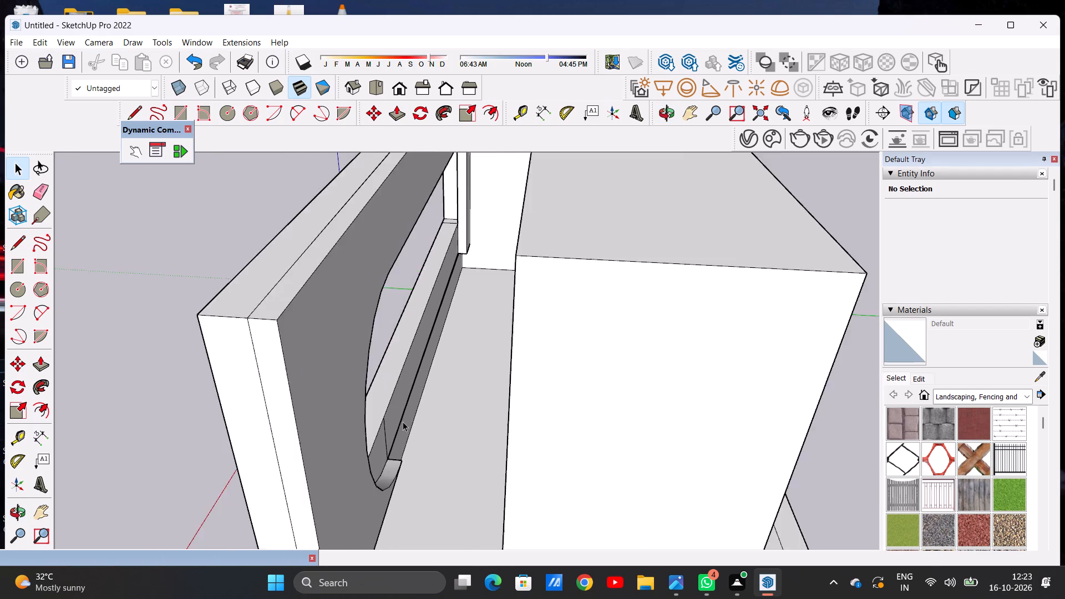
pyautogui.scroll(-9, 403, 422)
pyautogui.moveTo(273, 412); pyautogui.dragTo(597, 377, button='middle')
pyautogui.moveTo(368, 395); pyautogui.dragTo(453, 381, button='middle')
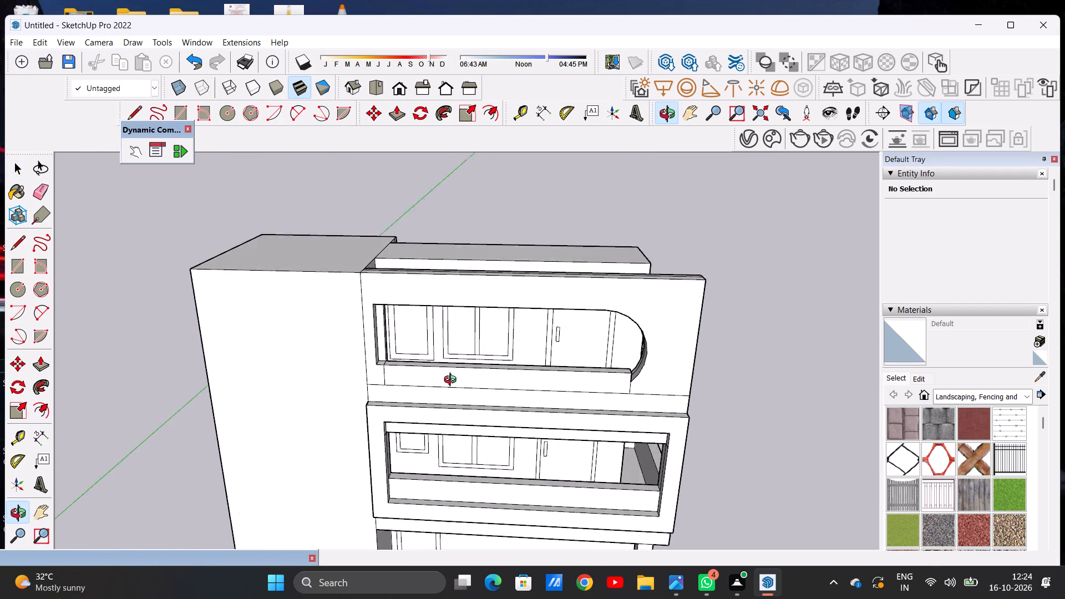
pyautogui.moveTo(453, 381); pyautogui.dragTo(463, 356, button='middle')
# Erase the leftover short edges on the parapet's front and top faces near the opening's tower-side jamb.
pyautogui.scroll(10, 399, 361)
pyautogui.moveTo(385, 373); pyautogui.dragTo(385, 398, button='middle')
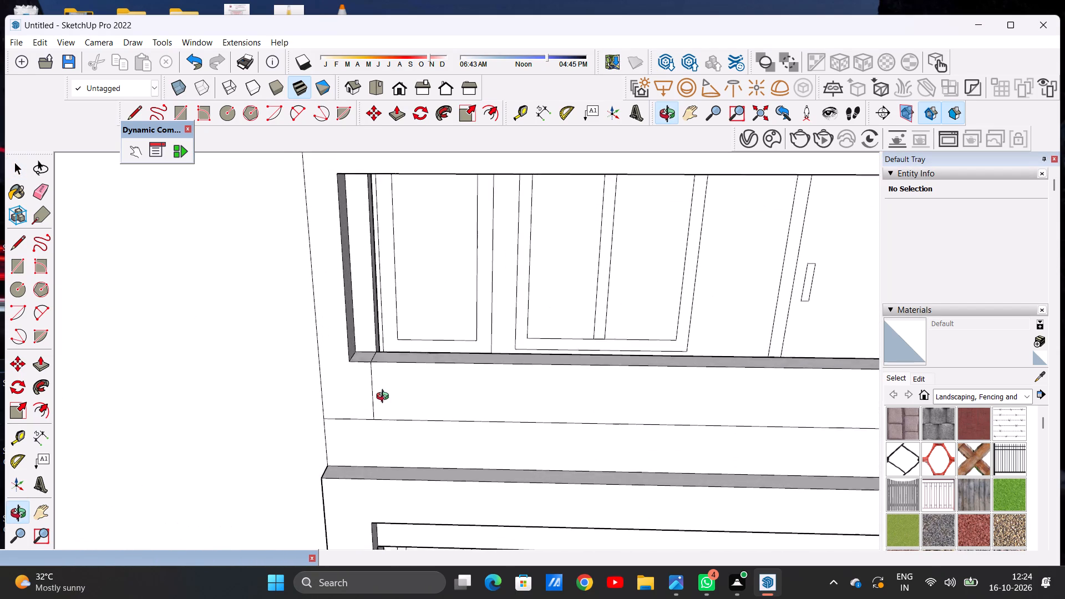
pyautogui.moveTo(385, 398); pyautogui.dragTo(384, 459, button='middle')
pyautogui.scroll(-14, 382, 378)
pyautogui.moveTo(421, 404); pyautogui.dragTo(424, 449, button='middle')
pyautogui.scroll(7, 391, 422)
pyautogui.moveTo(393, 399); pyautogui.dragTo(394, 428, button='middle')
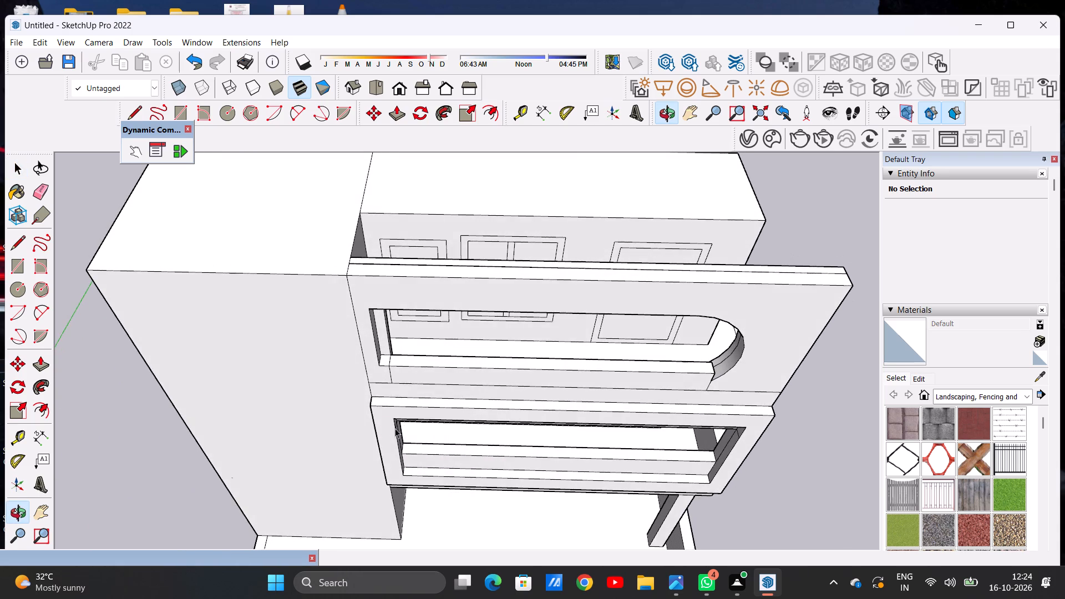
pyautogui.scroll(1, 397, 366)
pyautogui.scroll(-1, 397, 366)
pyautogui.scroll(12, 396, 367)
pyautogui.press('e')
pyautogui.moveTo(379, 374); pyautogui.dragTo(397, 371)
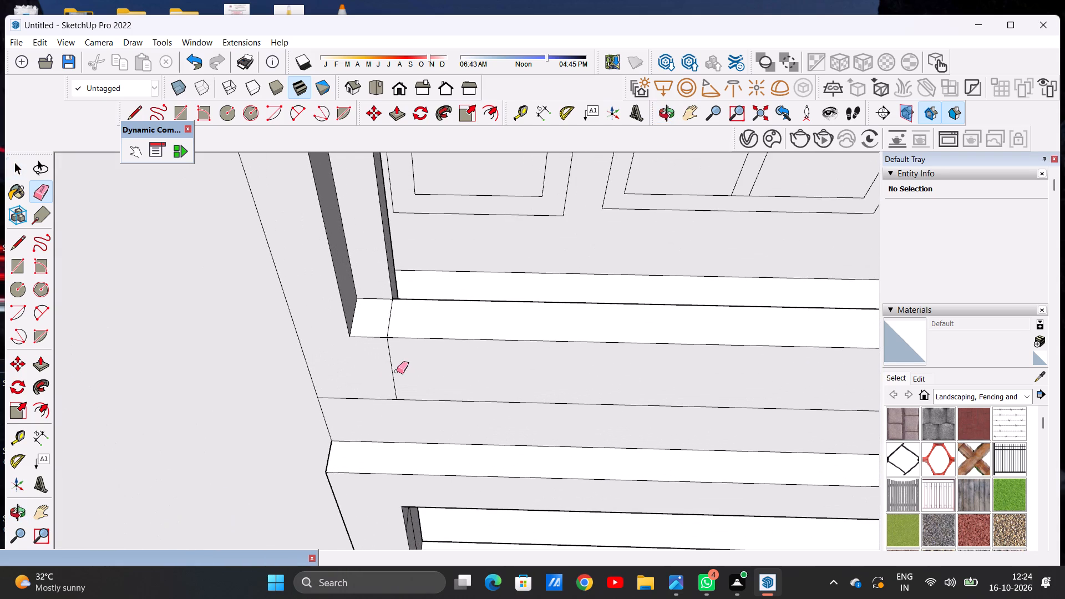
pyautogui.moveTo(397, 371); pyautogui.dragTo(400, 371)
pyautogui.moveTo(377, 309); pyautogui.dragTo(399, 312)
pyautogui.press('space')
# Draw two parallel lines across the top ledge of the projecting balcony frame, close together near its tower end.
pyautogui.scroll(-6, 400, 377)
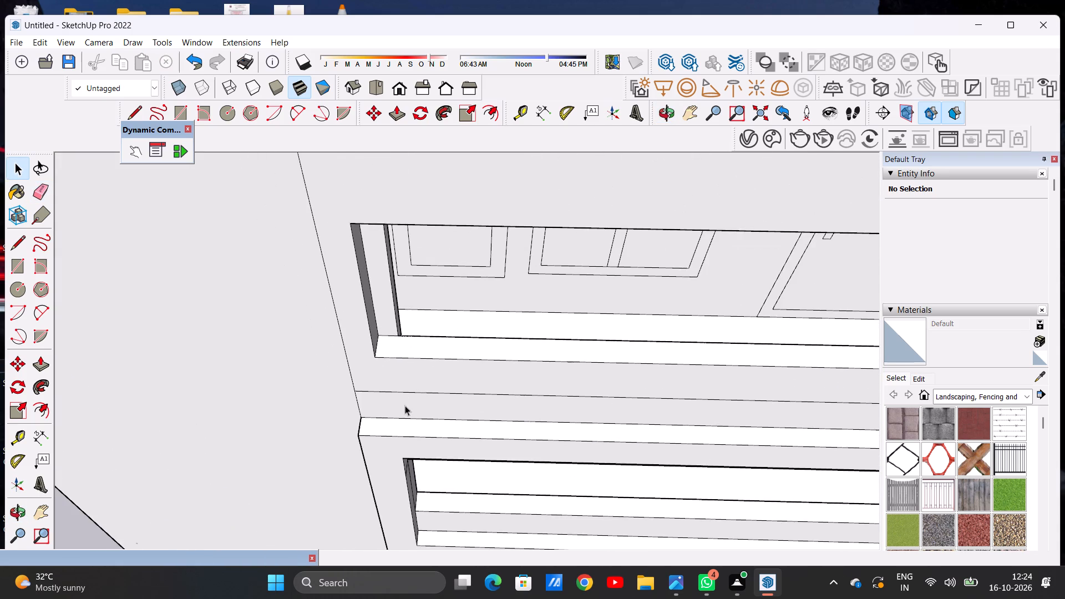
pyautogui.moveTo(405, 385); pyautogui.dragTo(405, 370, button='middle')
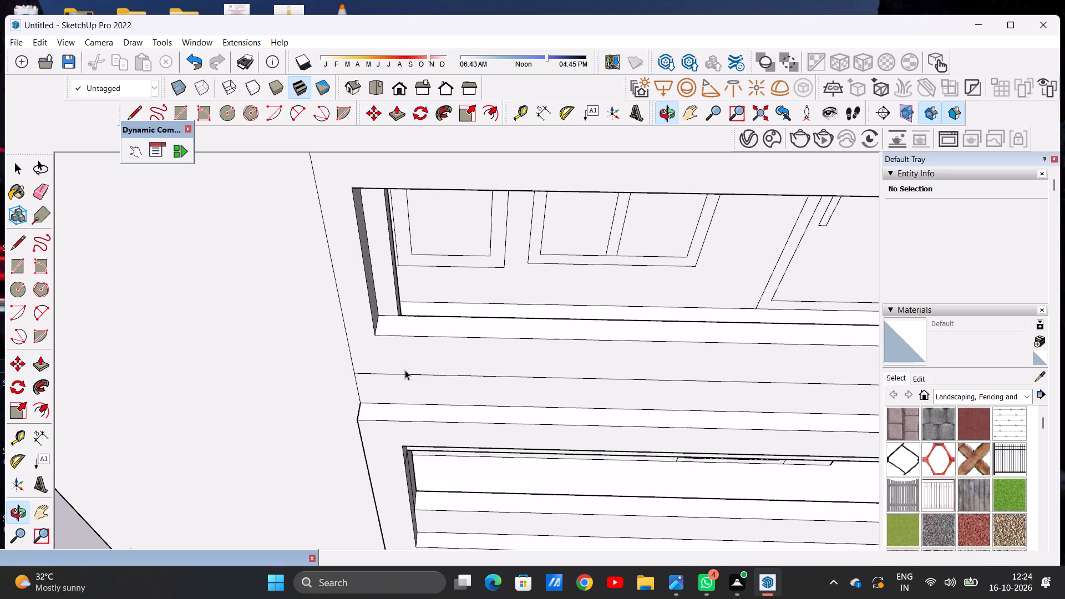
pyautogui.press('l')
pyautogui.scroll(5, 402, 417)
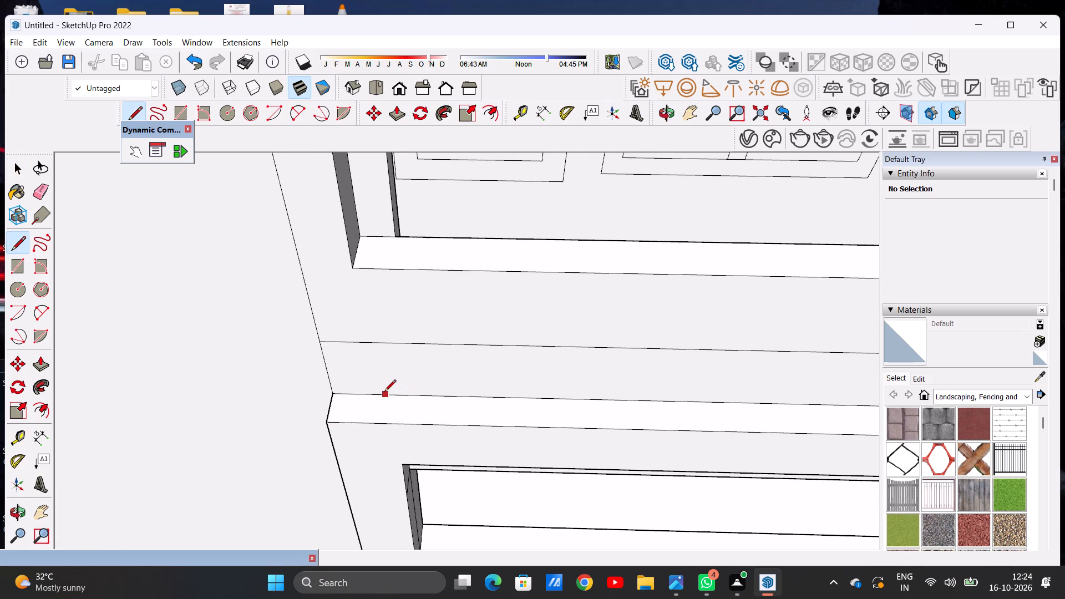
pyautogui.click(383, 394)
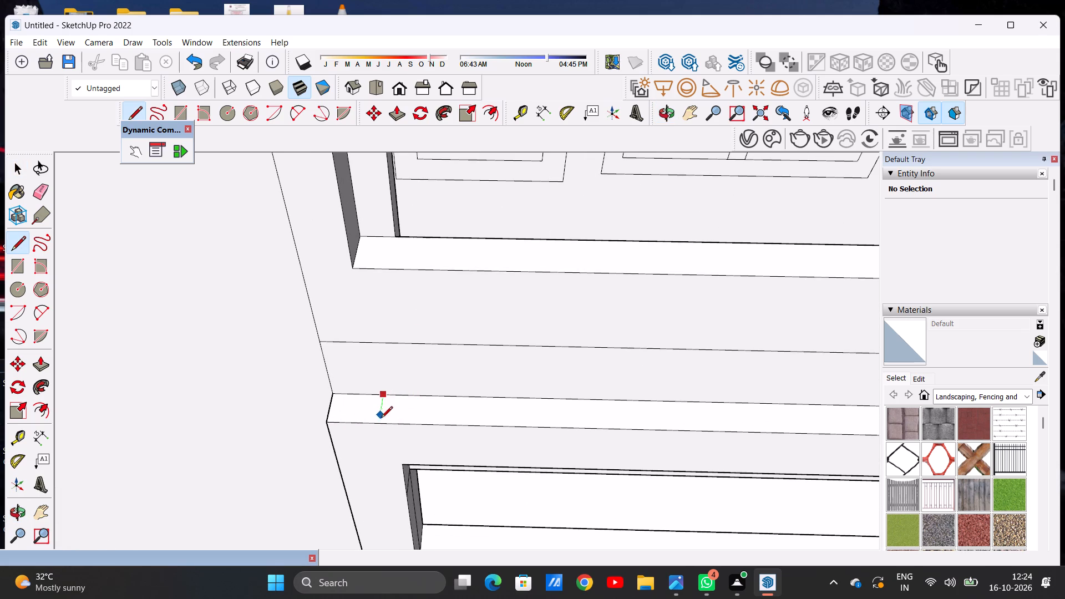
pyautogui.click(381, 423)
pyautogui.click(397, 423)
pyautogui.click(400, 397)
pyautogui.press('space')
# Join the two ledge lines with a crossline and erase their inner ends, leaving a small rectangle of about 126 in² at the front edge.
pyautogui.scroll(-9, 391, 416)
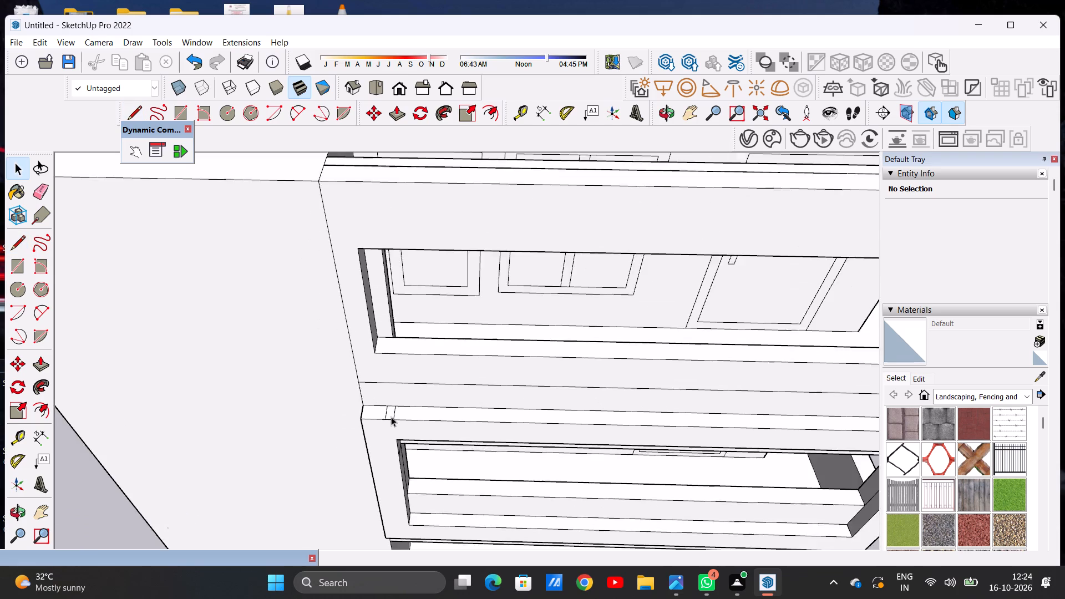
pyautogui.scroll(-2, 391, 417)
pyautogui.scroll(7, 393, 413)
pyautogui.moveTo(395, 414); pyautogui.dragTo(391, 428, button='middle')
pyautogui.scroll(5, 391, 428)
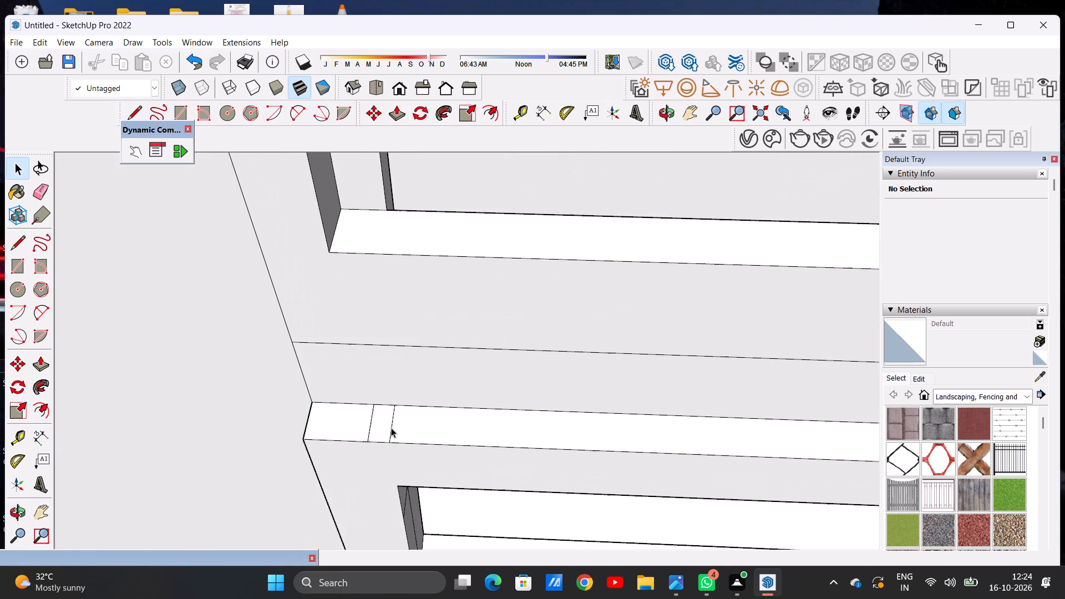
pyautogui.press('l')
pyautogui.scroll(6, 398, 417)
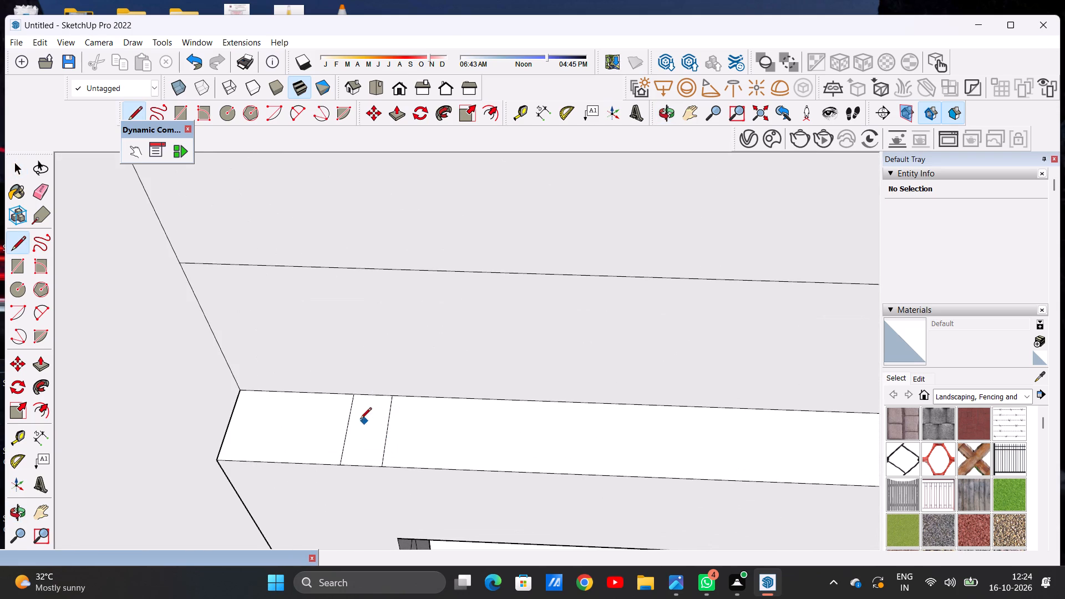
pyautogui.click(351, 417)
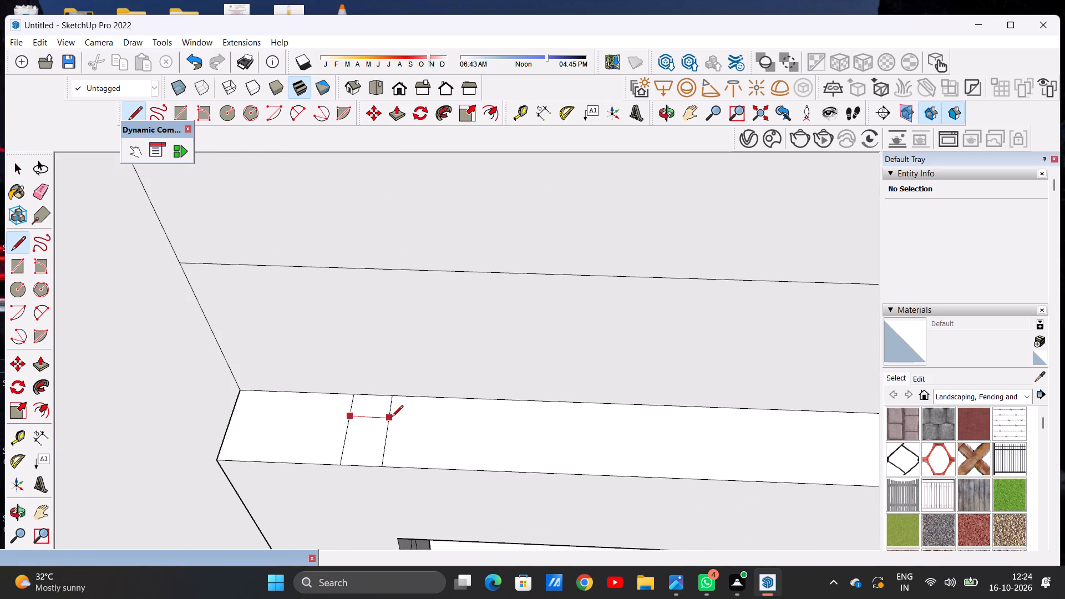
pyautogui.click(392, 418)
pyautogui.press('space')
pyautogui.press('e')
pyautogui.scroll(6, 374, 410)
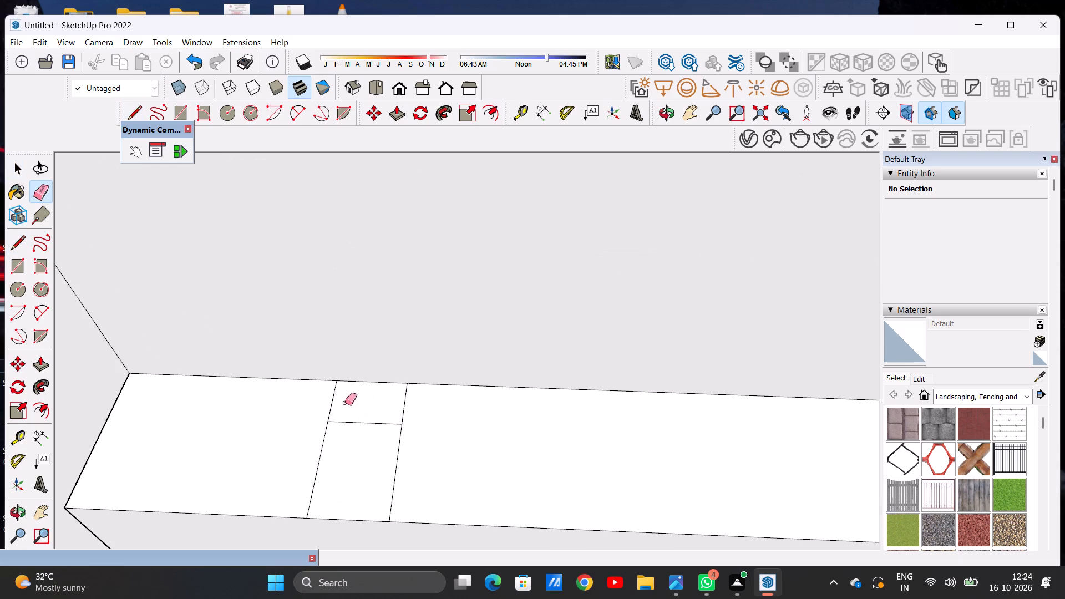
pyautogui.moveTo(327, 396); pyautogui.dragTo(364, 400)
pyautogui.moveTo(373, 400); pyautogui.dragTo(415, 409)
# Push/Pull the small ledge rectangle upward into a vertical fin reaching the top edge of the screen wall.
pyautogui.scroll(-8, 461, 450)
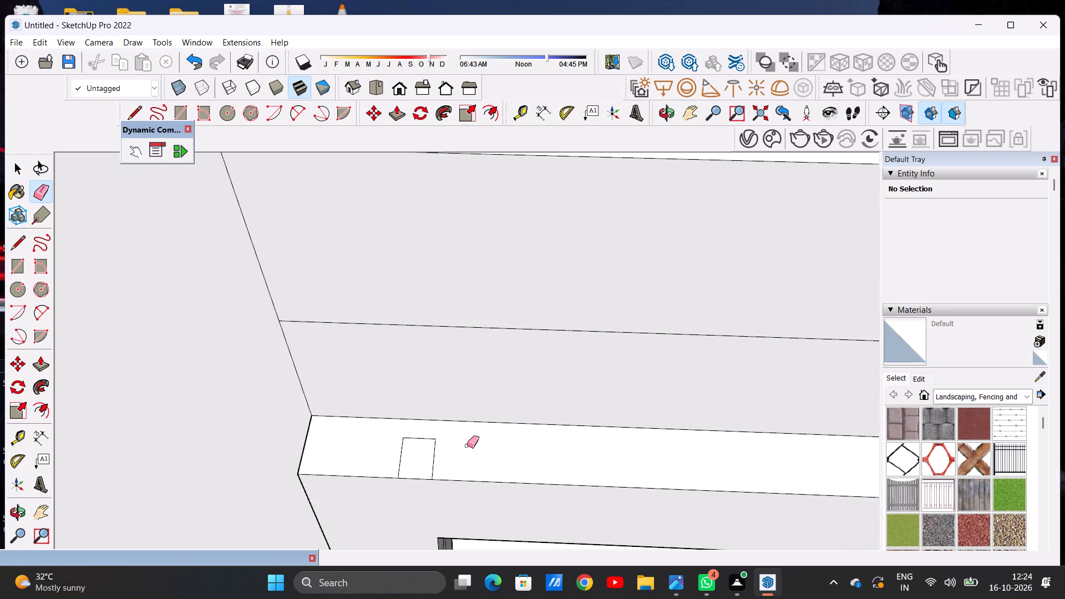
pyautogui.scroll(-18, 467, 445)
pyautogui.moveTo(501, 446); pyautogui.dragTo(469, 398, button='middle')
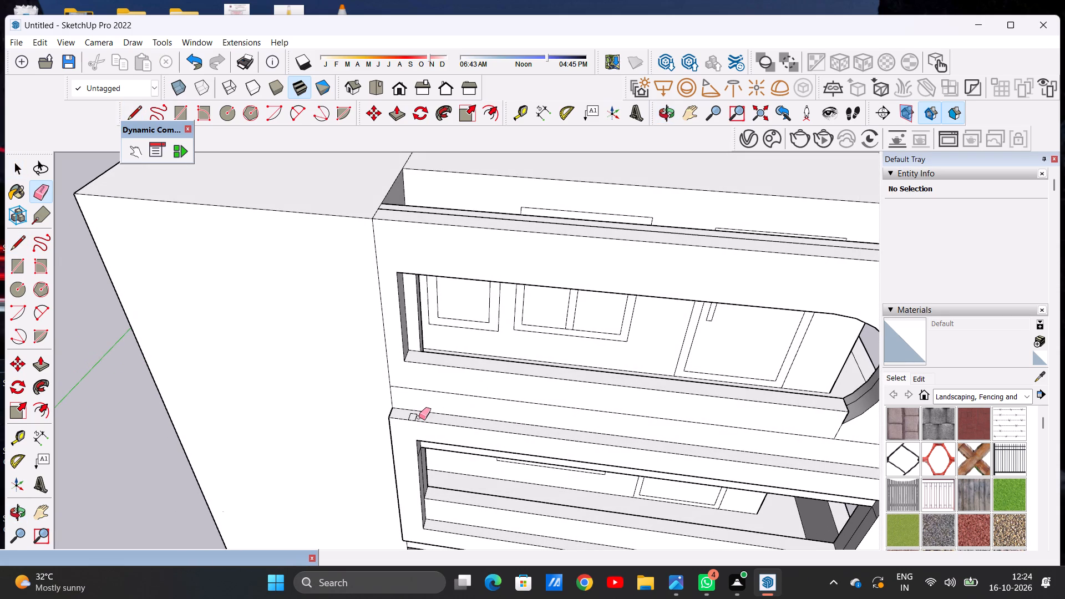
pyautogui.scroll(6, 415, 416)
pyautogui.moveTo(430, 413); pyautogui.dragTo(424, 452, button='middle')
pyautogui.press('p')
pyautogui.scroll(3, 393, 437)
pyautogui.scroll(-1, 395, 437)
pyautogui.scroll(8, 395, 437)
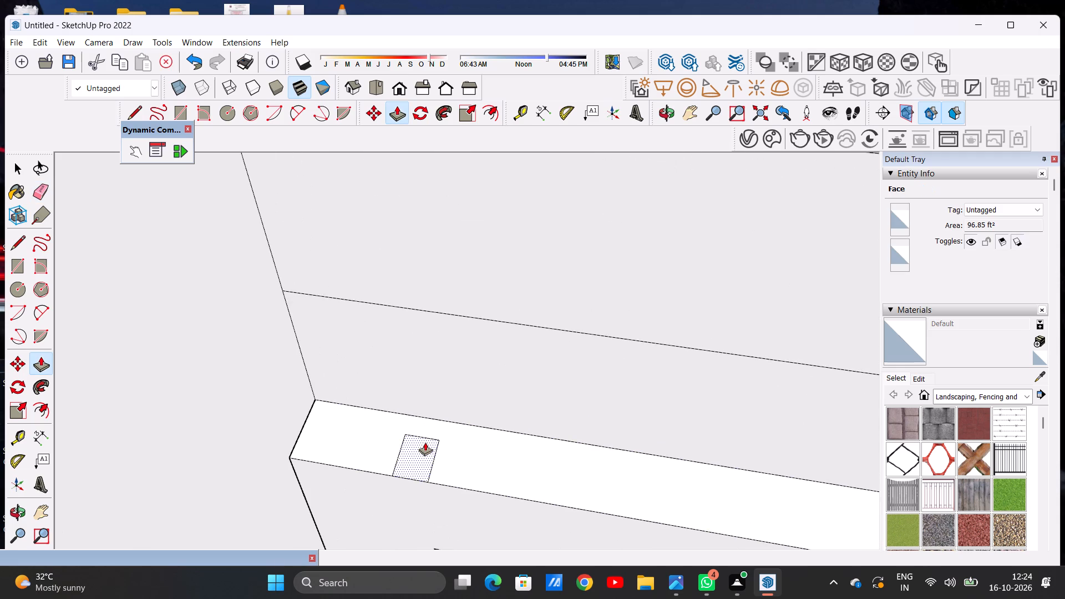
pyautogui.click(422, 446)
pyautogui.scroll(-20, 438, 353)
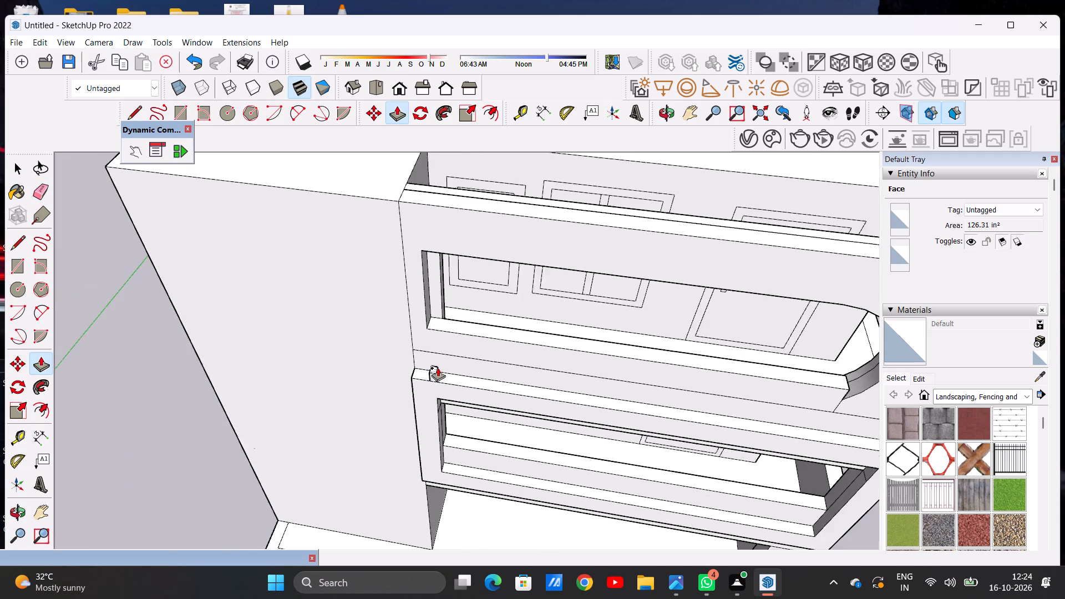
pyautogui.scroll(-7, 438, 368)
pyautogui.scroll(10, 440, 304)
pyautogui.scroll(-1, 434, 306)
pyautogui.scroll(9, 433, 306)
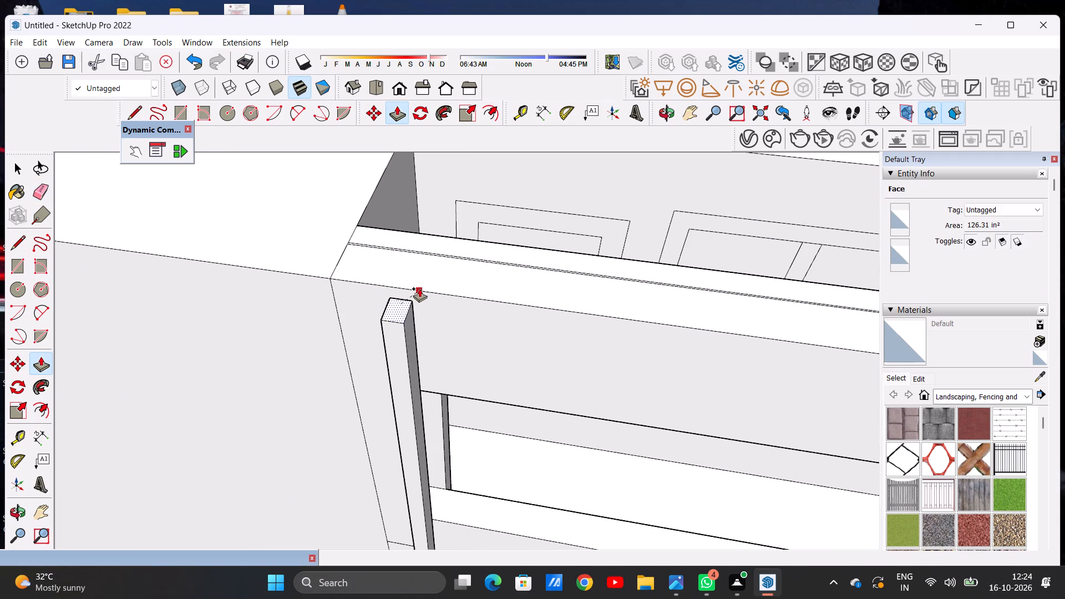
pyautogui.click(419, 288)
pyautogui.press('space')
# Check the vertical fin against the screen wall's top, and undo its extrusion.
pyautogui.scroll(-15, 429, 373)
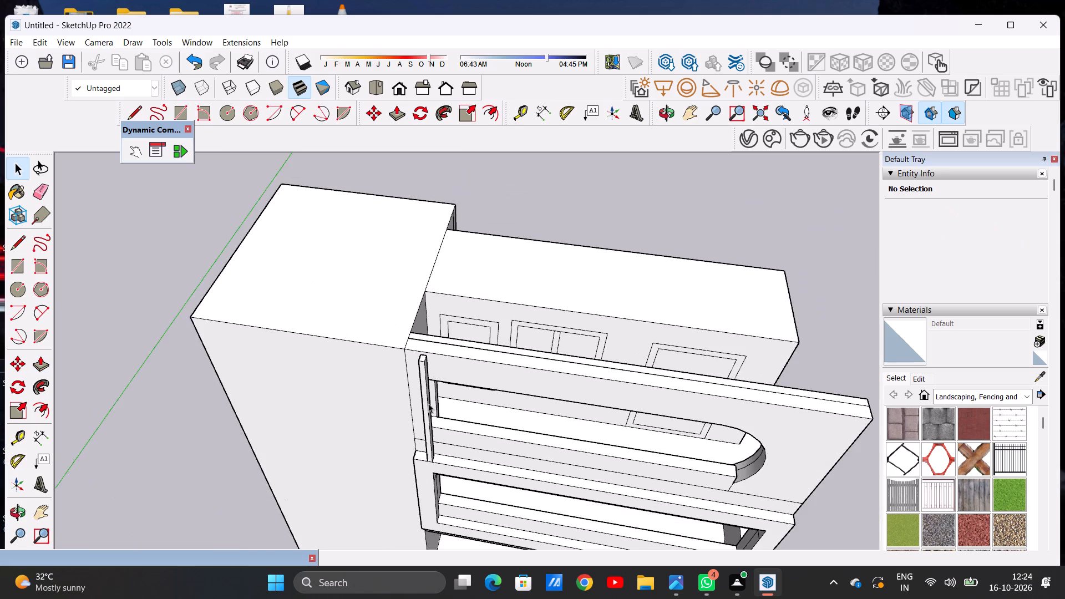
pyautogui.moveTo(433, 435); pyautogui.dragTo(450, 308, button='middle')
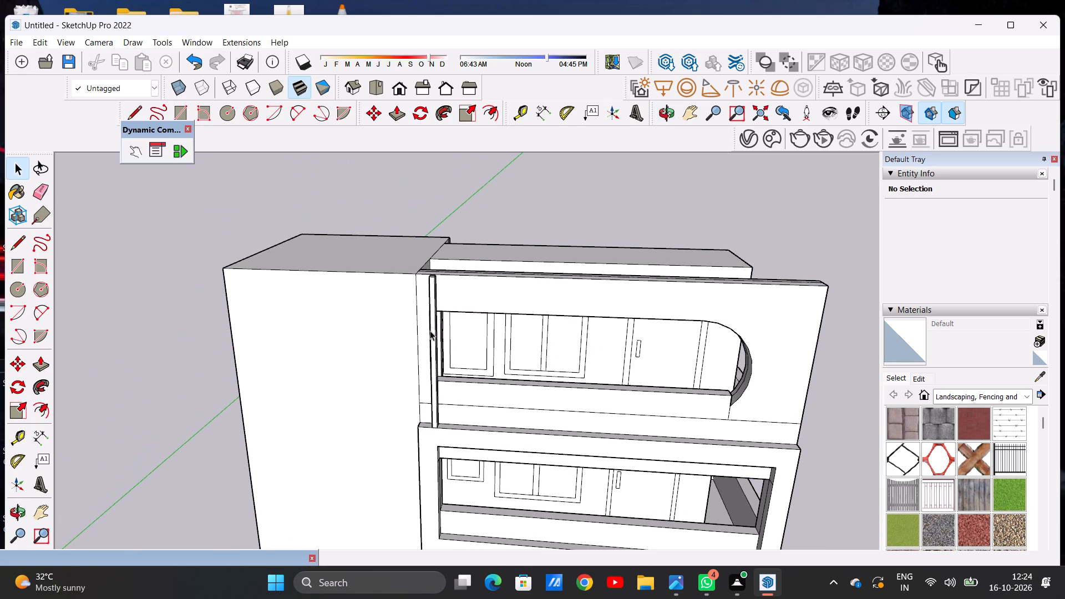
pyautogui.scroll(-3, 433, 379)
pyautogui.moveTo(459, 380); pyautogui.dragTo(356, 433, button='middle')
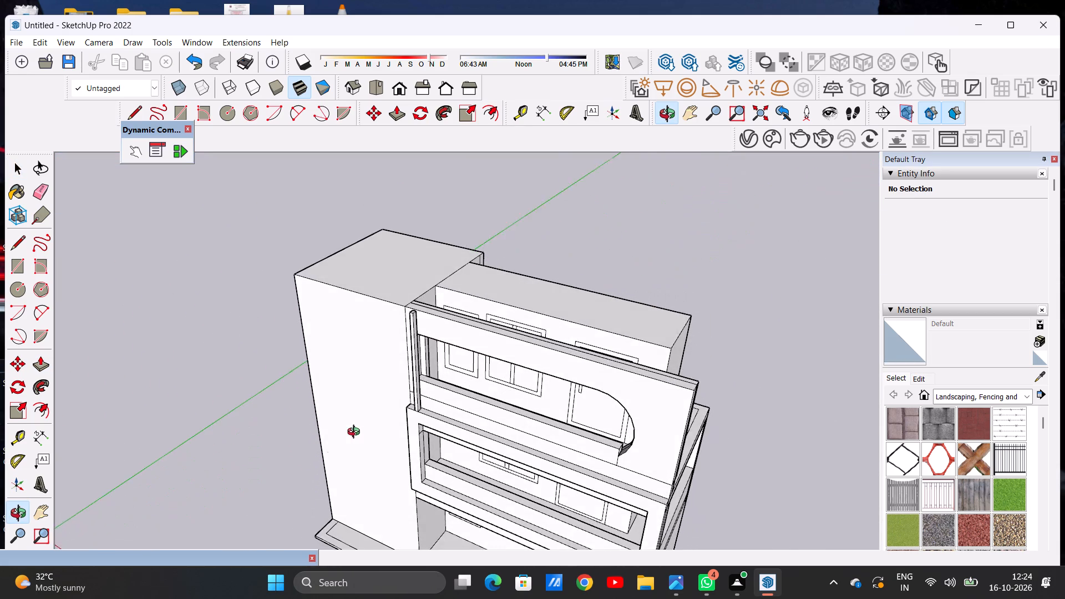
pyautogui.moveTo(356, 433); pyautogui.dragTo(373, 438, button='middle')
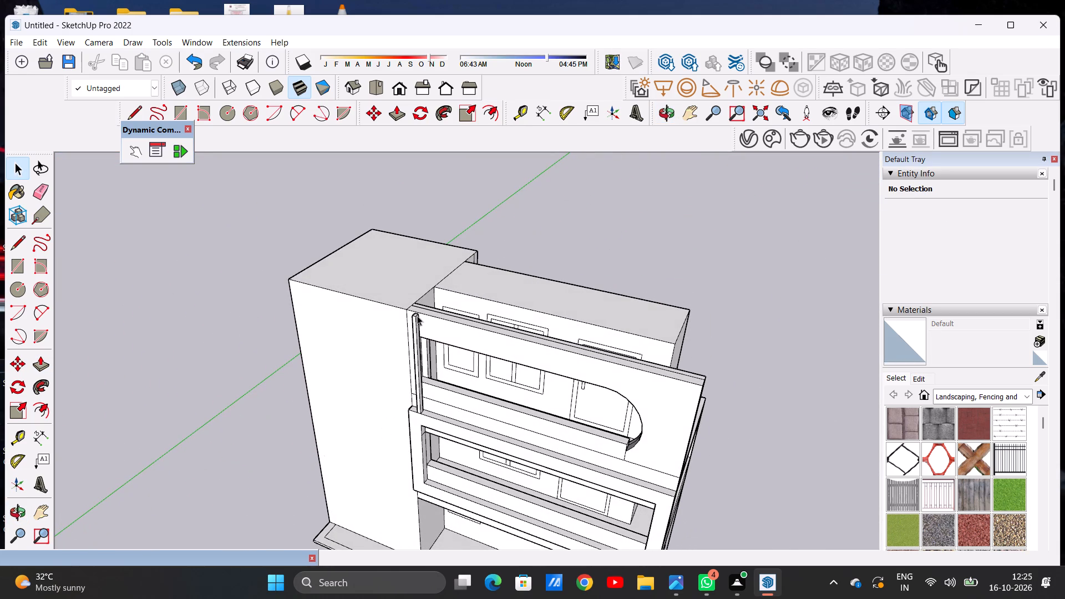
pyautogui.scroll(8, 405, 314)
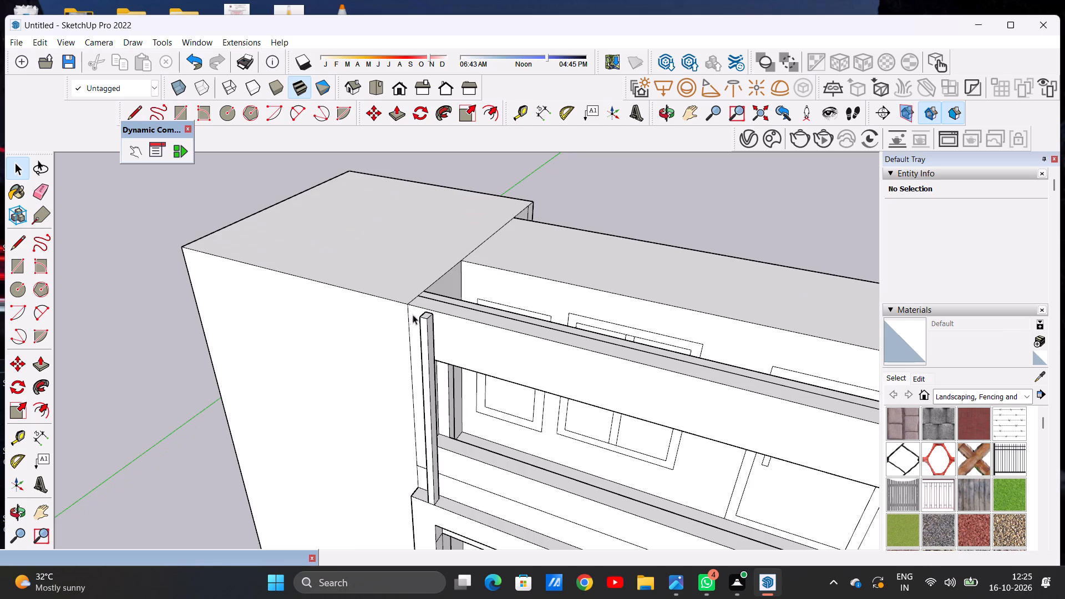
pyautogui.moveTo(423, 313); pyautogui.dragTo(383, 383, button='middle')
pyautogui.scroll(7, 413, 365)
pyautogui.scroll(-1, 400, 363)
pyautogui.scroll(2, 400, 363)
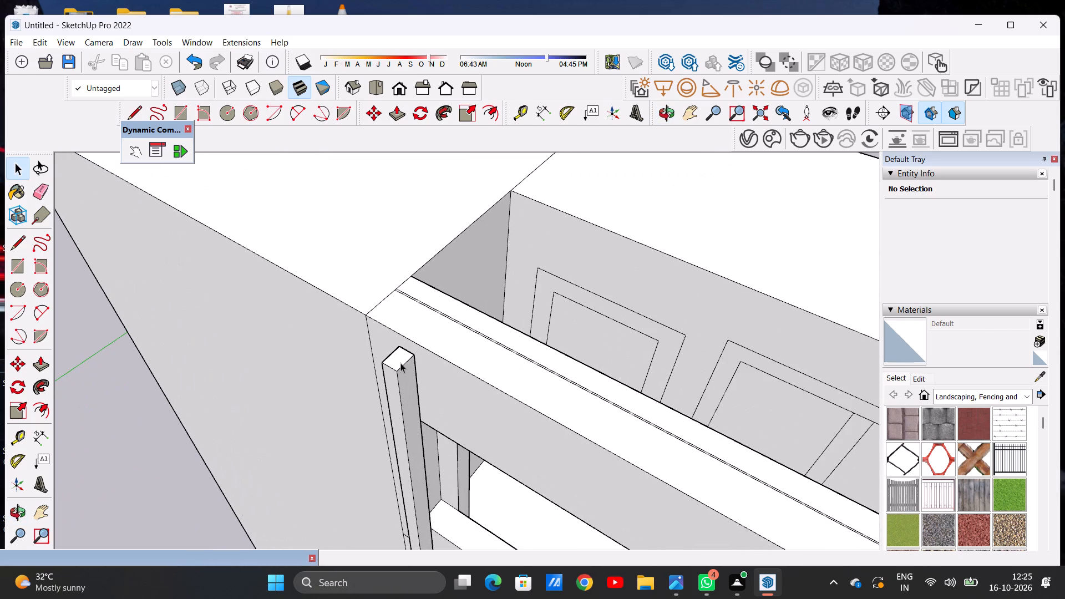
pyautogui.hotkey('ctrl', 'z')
# Copy the small ledge rectangle a short gap along the balcony frame's front edge, away from the tower.
pyautogui.scroll(-13, 400, 363)
pyautogui.moveTo(400, 432); pyautogui.dragTo(457, 470, button='middle')
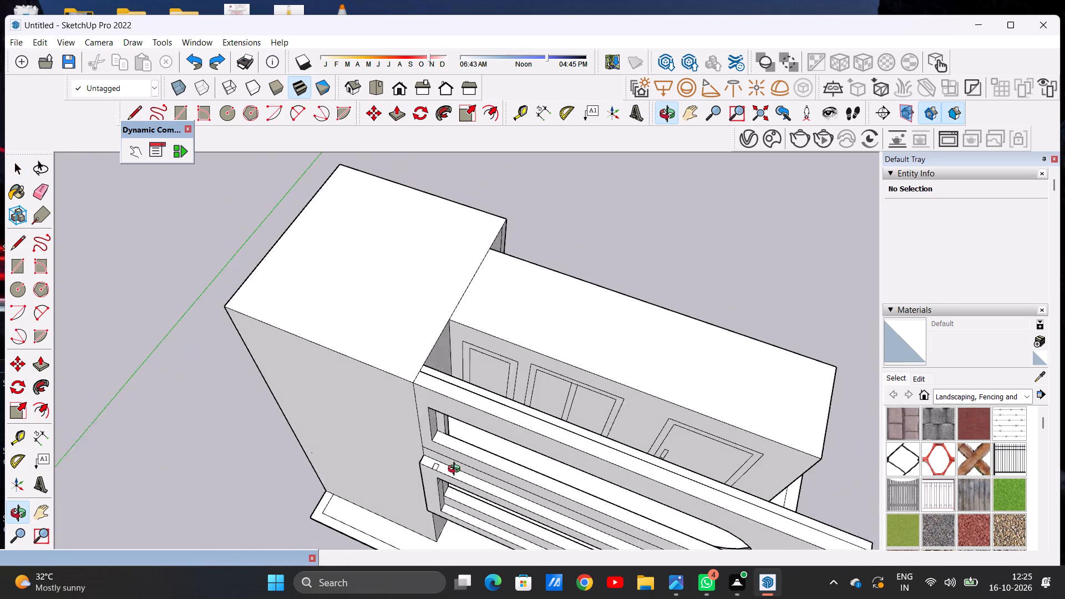
pyautogui.moveTo(457, 470); pyautogui.dragTo(471, 449, button='middle')
pyautogui.scroll(6, 462, 471)
pyautogui.moveTo(466, 459); pyautogui.dragTo(515, 482, button='middle')
pyautogui.scroll(-4, 388, 399)
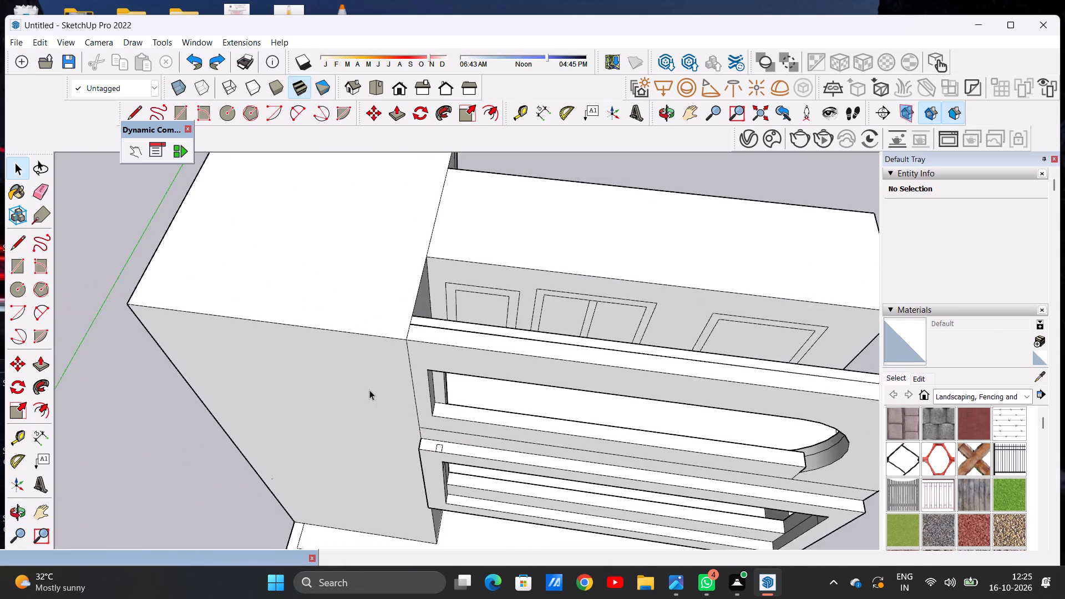
pyautogui.scroll(-4, 369, 390)
pyautogui.moveTo(424, 432); pyautogui.dragTo(448, 471, button='middle')
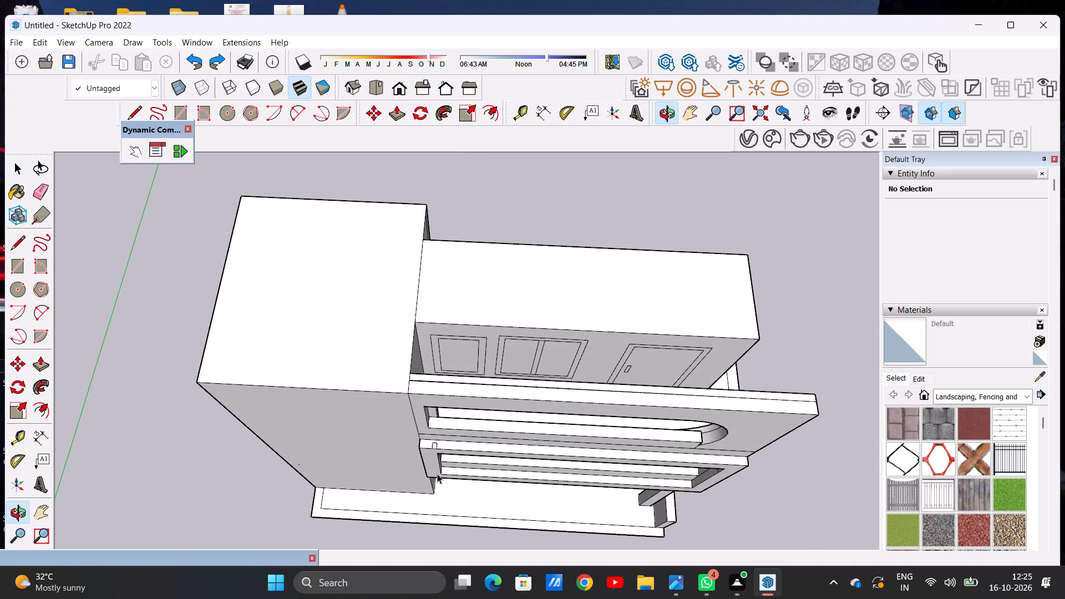
pyautogui.scroll(12, 467, 455)
pyautogui.scroll(5, 354, 444)
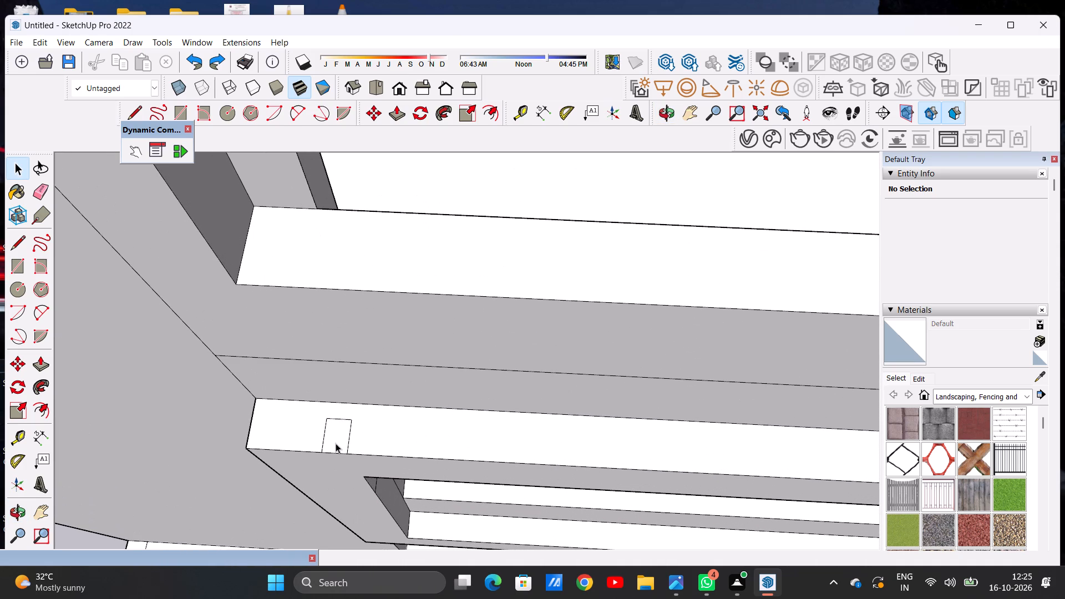
pyautogui.tripleClick(333, 446)
pyautogui.press('m')
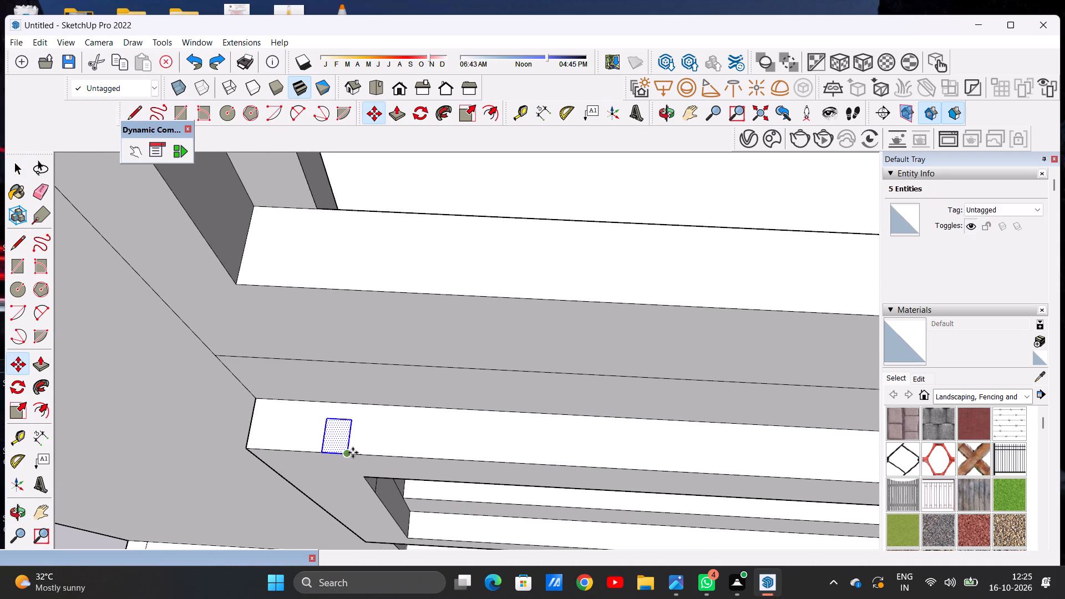
pyautogui.click(352, 454)
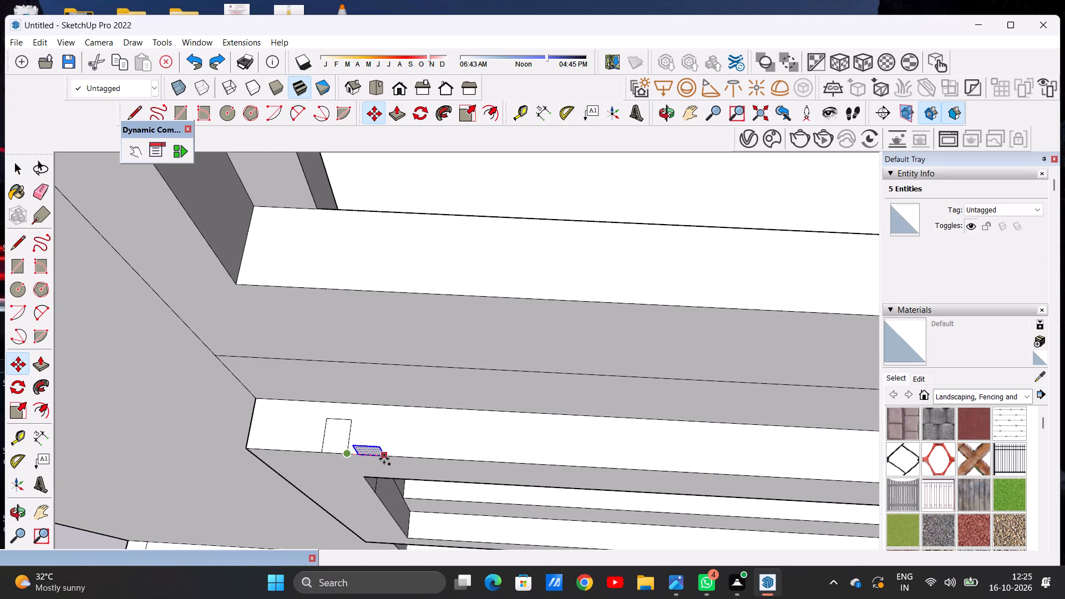
pyautogui.click(380, 452)
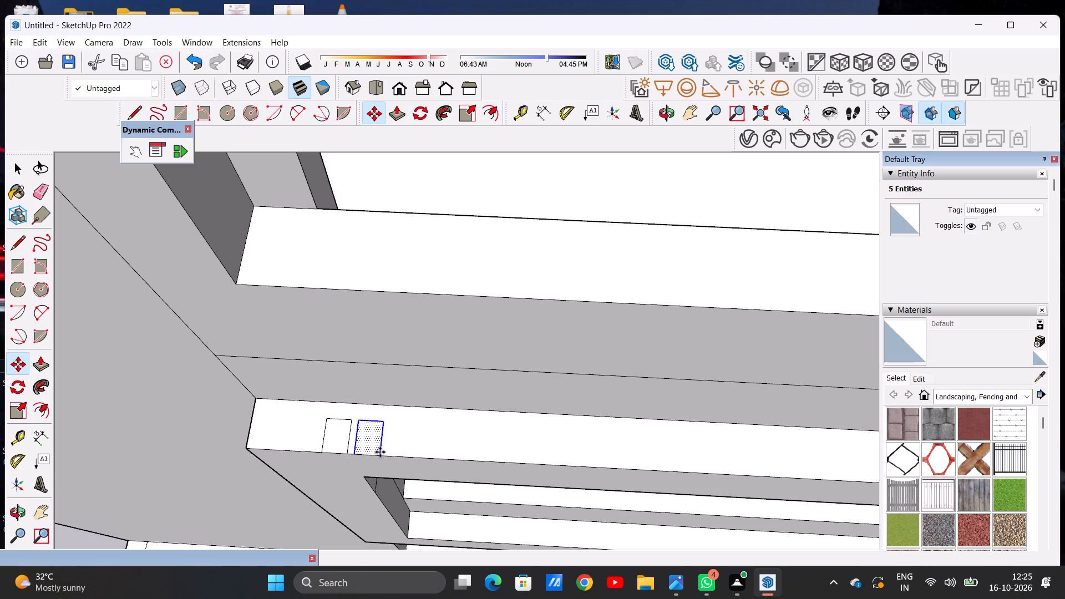
# Place three more copies of the rectangle along the ledge's front edge at similar gaps, making a row of five.
pyautogui.click(380, 455)
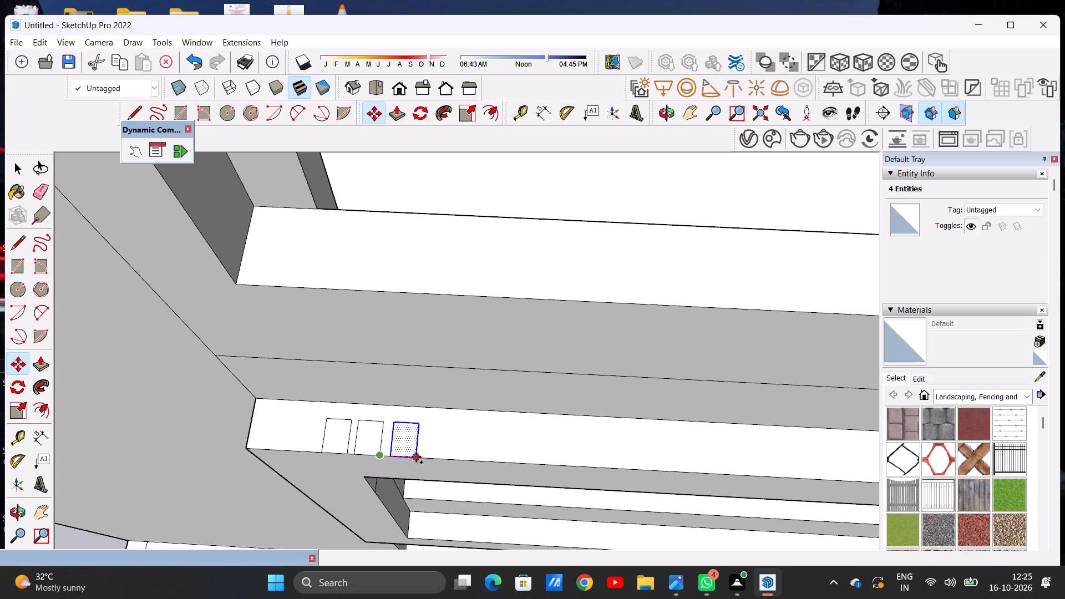
pyautogui.click(416, 457)
pyautogui.click(416, 457)
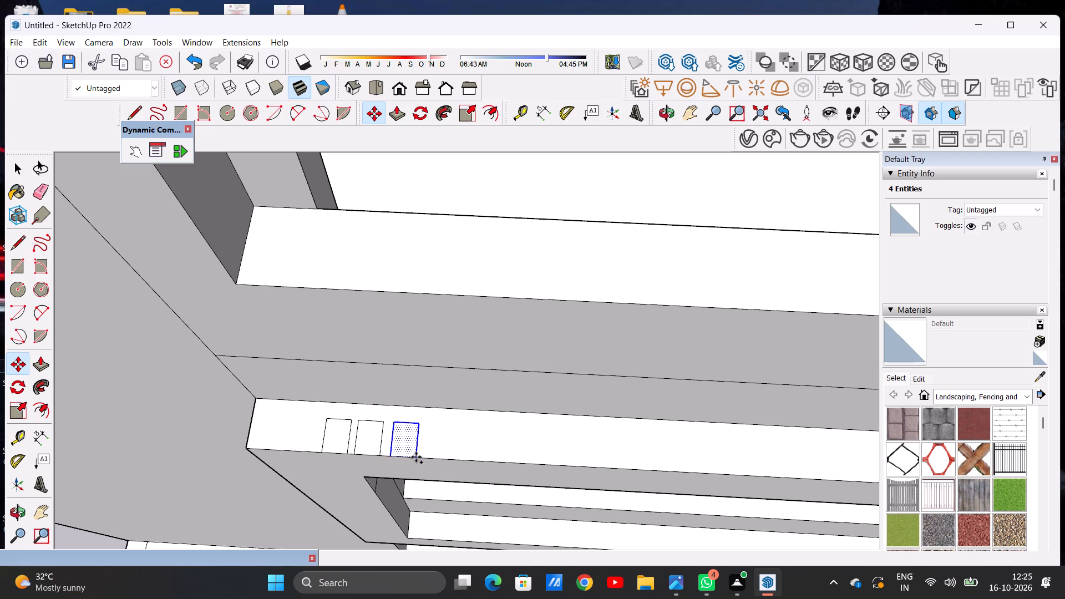
pyautogui.click(454, 458)
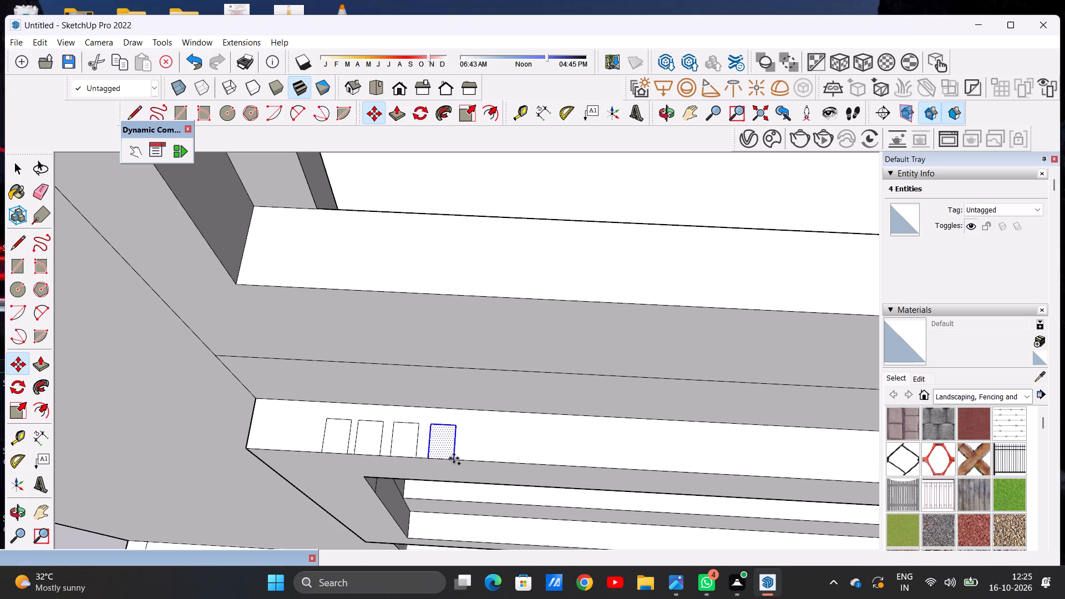
pyautogui.click(454, 458)
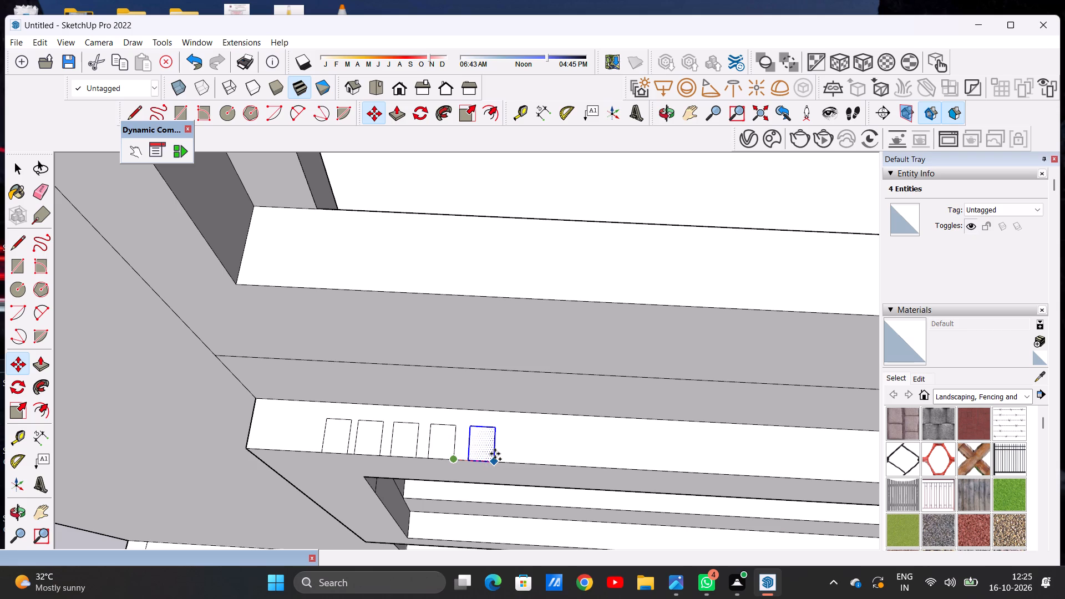
pyautogui.click(488, 451)
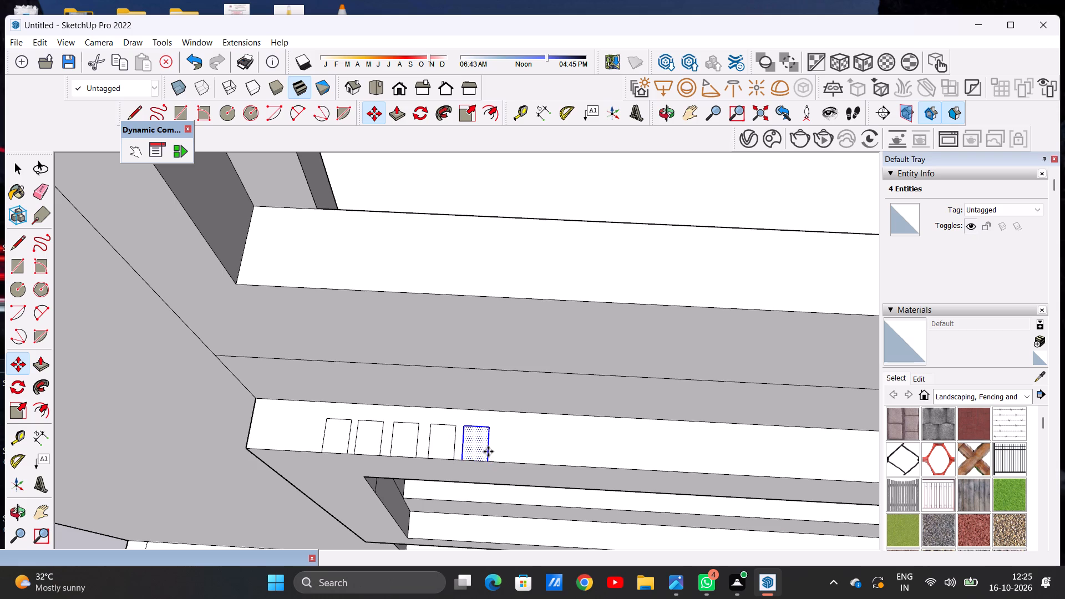
pyautogui.press('space')
pyautogui.scroll(-16, 445, 435)
pyautogui.click(166, 504)
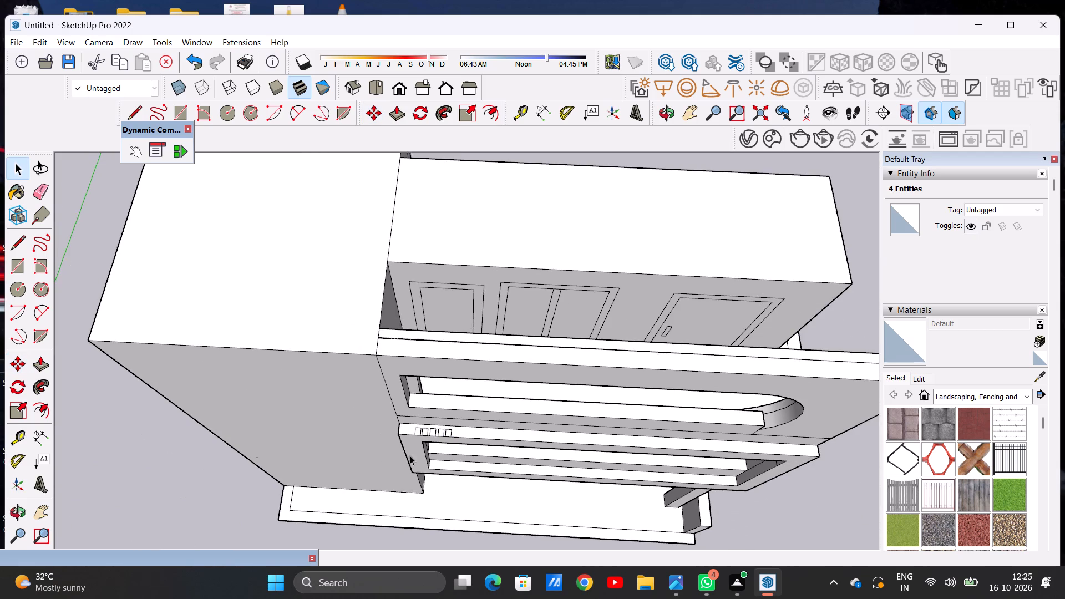
# Push/Pull the ledge rectangle nearest the tower upward into a fin ending just below the top screen wall's upper edge.
pyautogui.scroll(5, 466, 444)
pyautogui.moveTo(507, 479); pyautogui.dragTo(482, 413, button='middle')
pyautogui.press('p')
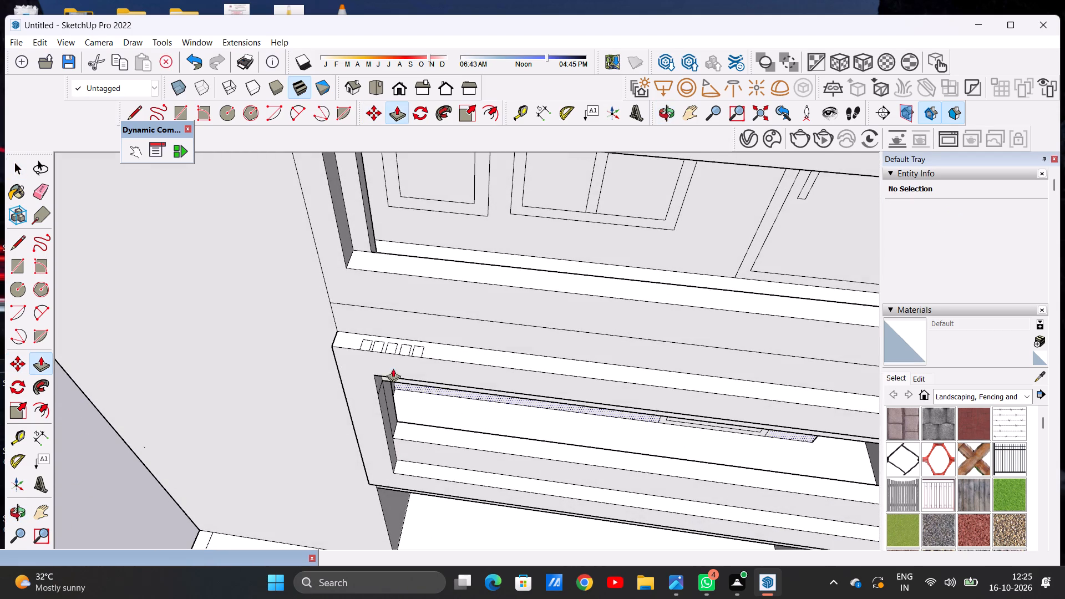
pyautogui.scroll(14, 346, 335)
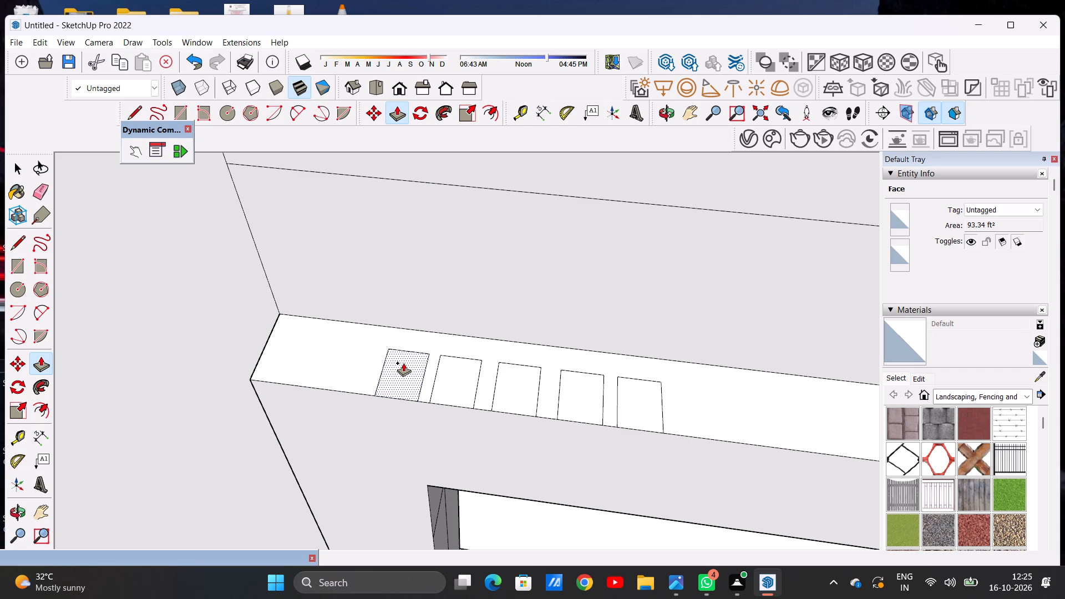
pyautogui.click(403, 363)
pyautogui.scroll(-20, 402, 317)
pyautogui.scroll(-5, 402, 317)
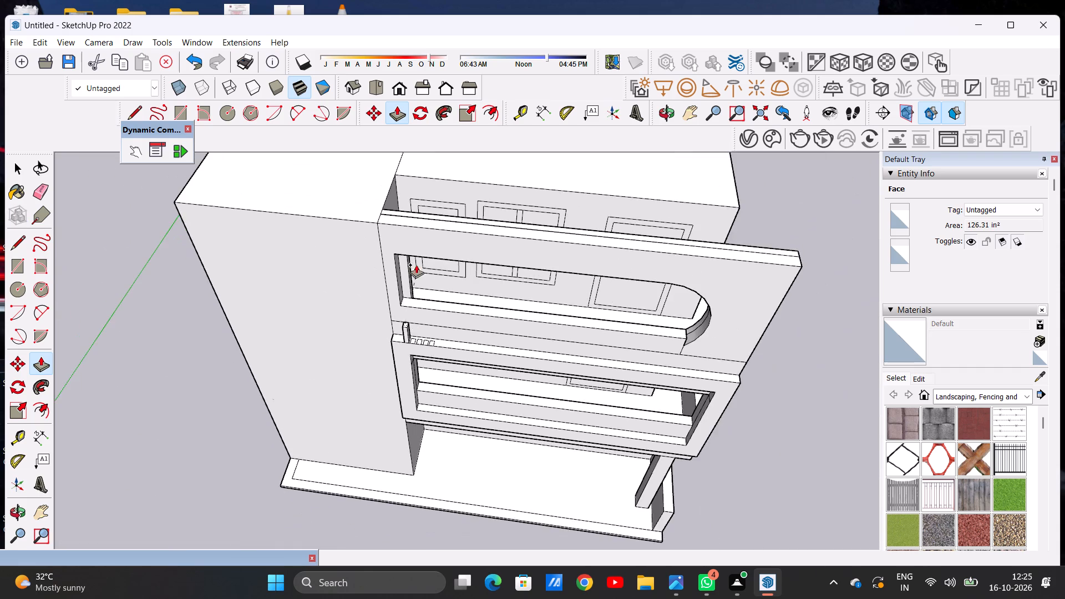
pyautogui.scroll(8, 416, 254)
pyautogui.scroll(-9, 412, 250)
pyautogui.scroll(14, 412, 240)
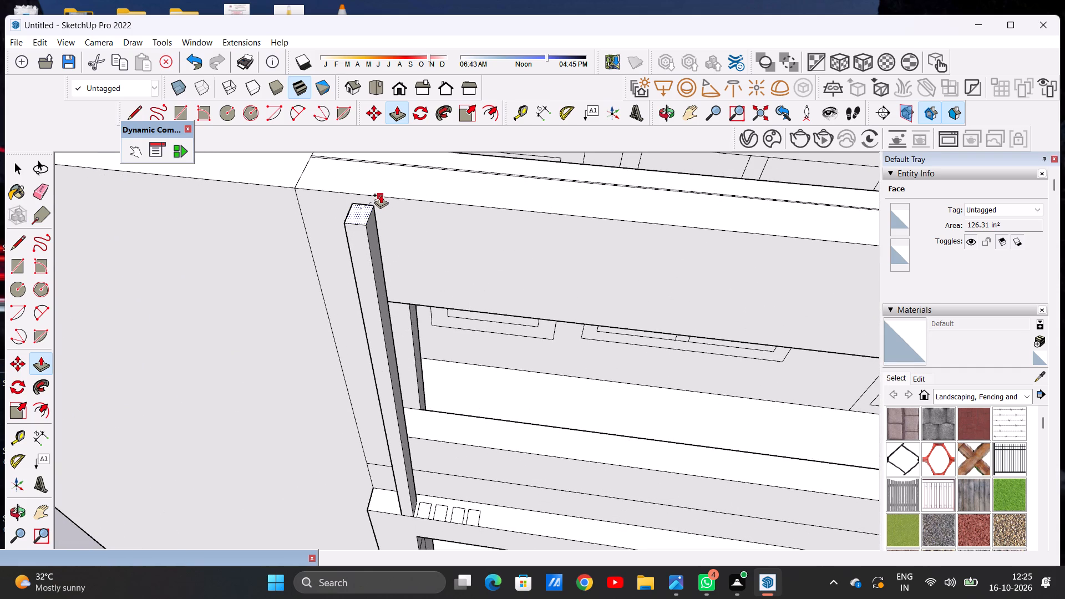
pyautogui.click(381, 195)
# Examine the new fin's top against the screen wall's upper edge from above and from the front.
pyautogui.scroll(-7, 405, 264)
pyautogui.moveTo(418, 295); pyautogui.dragTo(345, 279, button='middle')
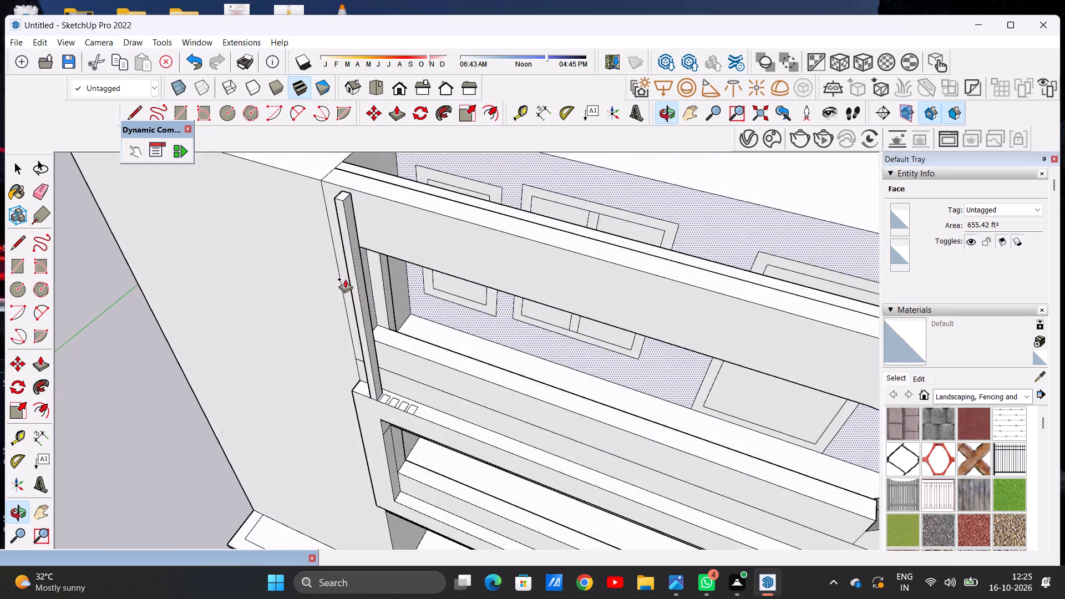
pyautogui.moveTo(345, 279); pyautogui.dragTo(345, 278, button='middle')
pyautogui.scroll(-6, 500, 308)
pyautogui.scroll(14, 412, 219)
pyautogui.moveTo(468, 331); pyautogui.dragTo(373, 265, button='middle')
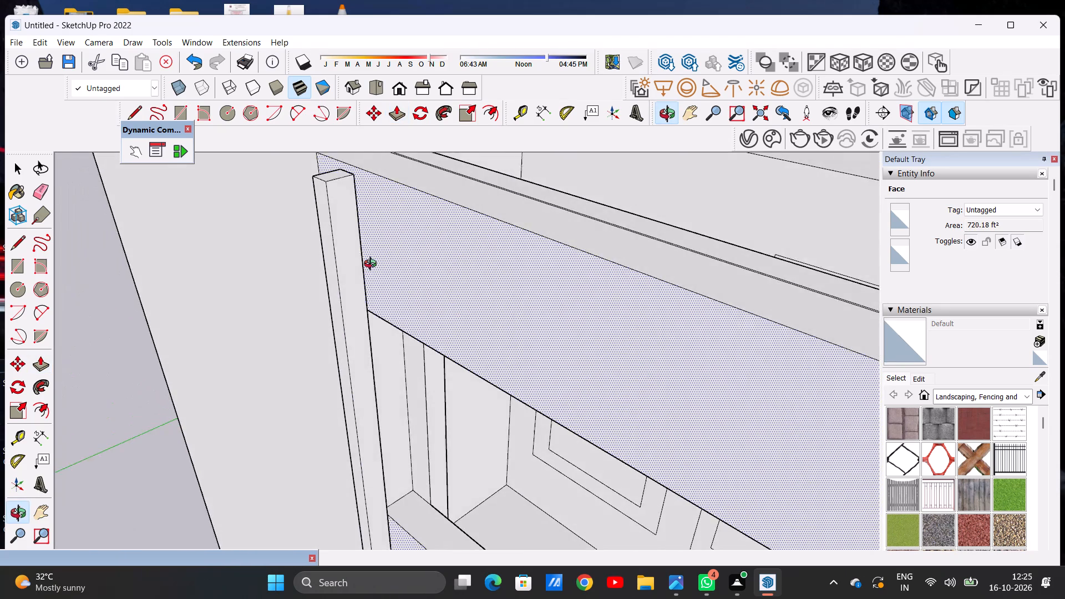
pyautogui.moveTo(373, 265); pyautogui.dragTo(352, 278, button='middle')
pyautogui.scroll(-7, 402, 312)
pyautogui.moveTo(352, 314); pyautogui.dragTo(297, 377, button='middle')
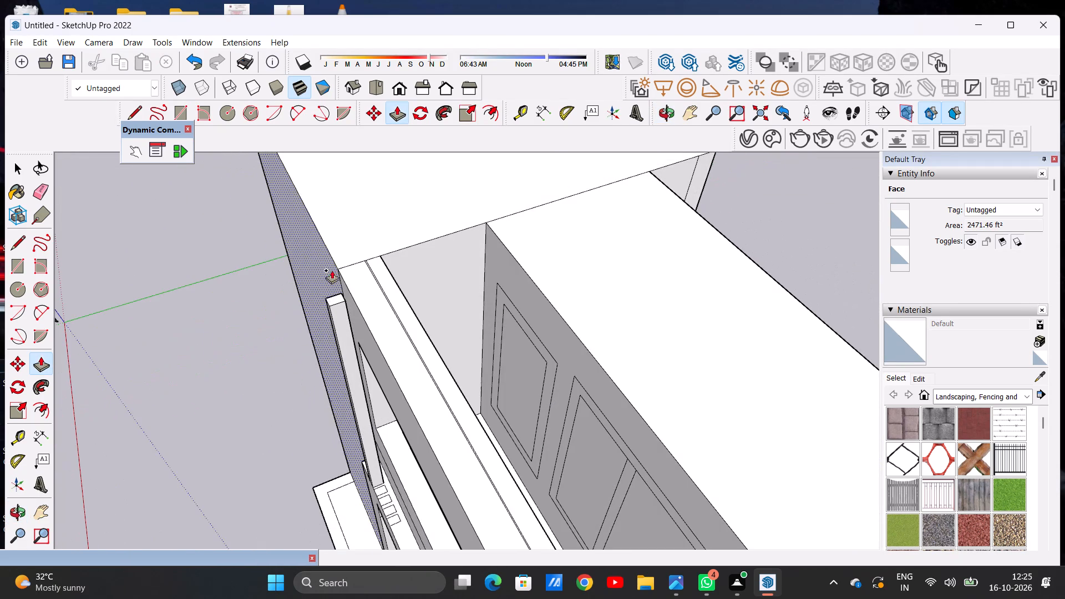
pyautogui.scroll(15, 333, 270)
pyautogui.click(349, 349)
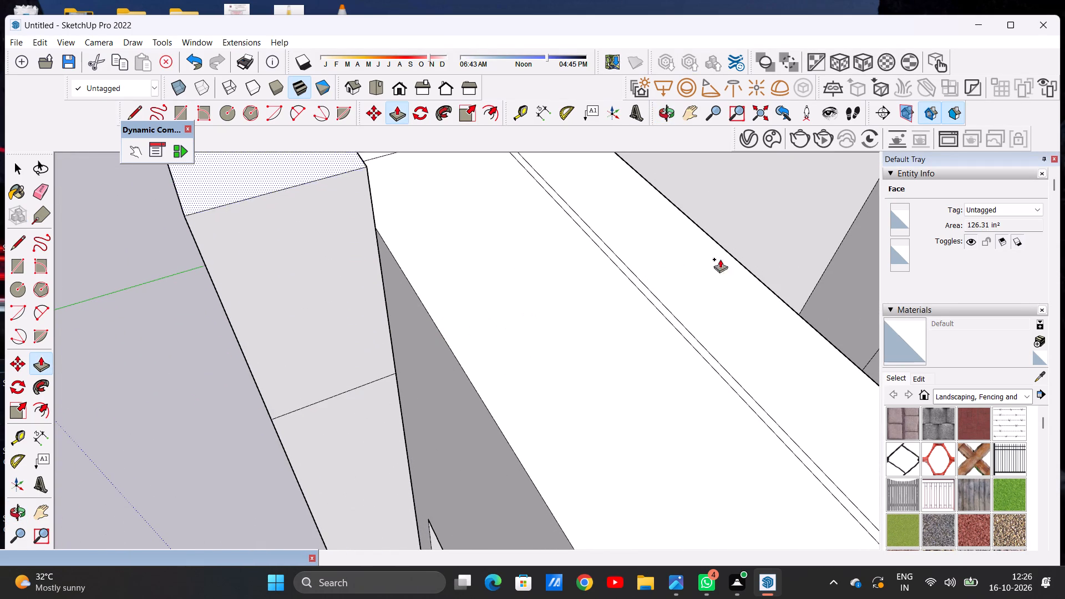
pyautogui.press('space')
pyautogui.scroll(-12, 608, 322)
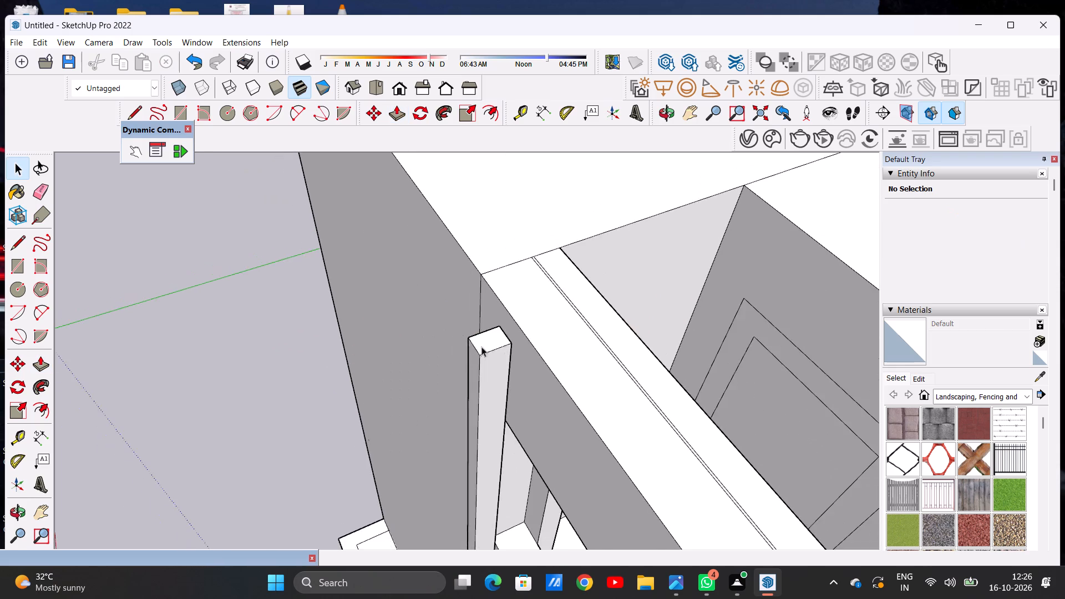
pyautogui.scroll(-2, 481, 347)
pyautogui.moveTo(418, 405); pyautogui.dragTo(537, 316, button='middle')
pyautogui.scroll(-14, 447, 342)
pyautogui.moveTo(483, 363); pyautogui.dragTo(604, 272, button='middle')
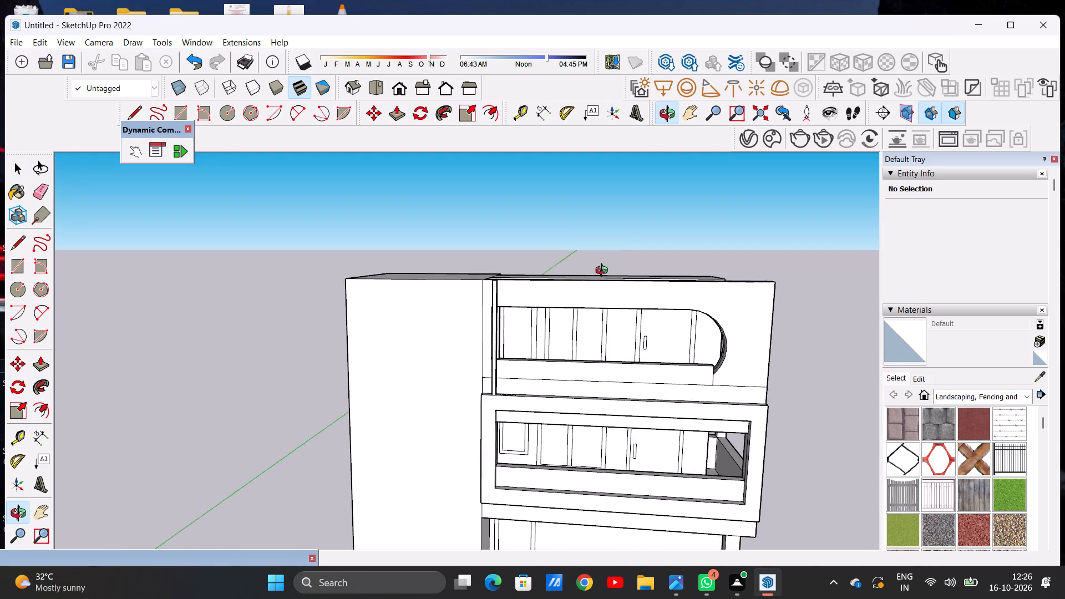
pyautogui.moveTo(604, 272); pyautogui.dragTo(587, 256, button='middle')
# Push/Pull the second ledge rectangle upward to the same height as the first fin.
pyautogui.scroll(4, 551, 363)
pyautogui.moveTo(536, 373); pyautogui.dragTo(534, 511, button='middle')
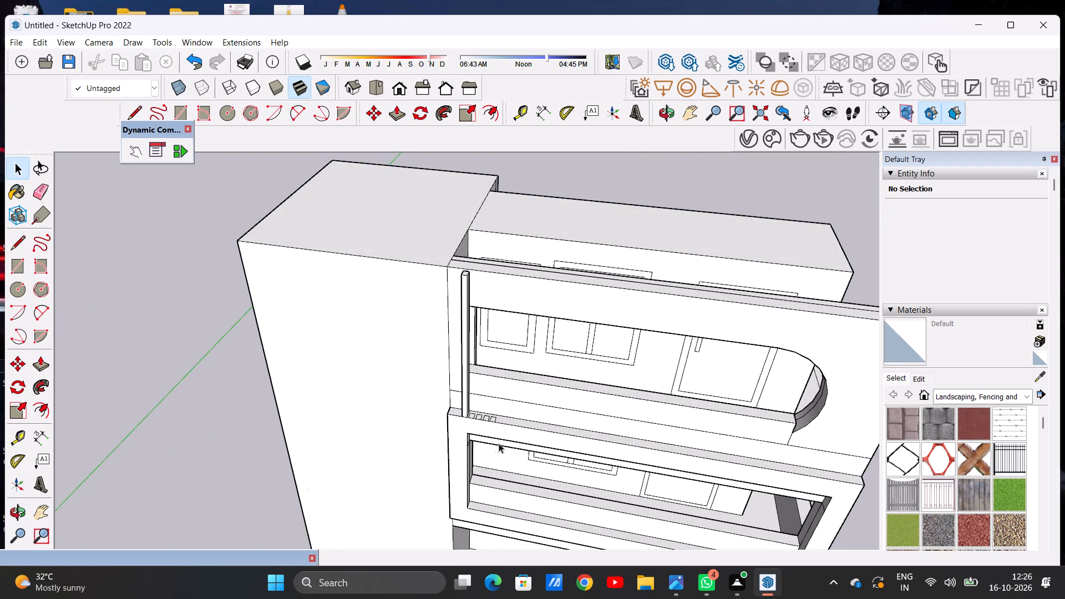
pyautogui.scroll(14, 499, 428)
pyautogui.press('p')
pyautogui.scroll(6, 436, 388)
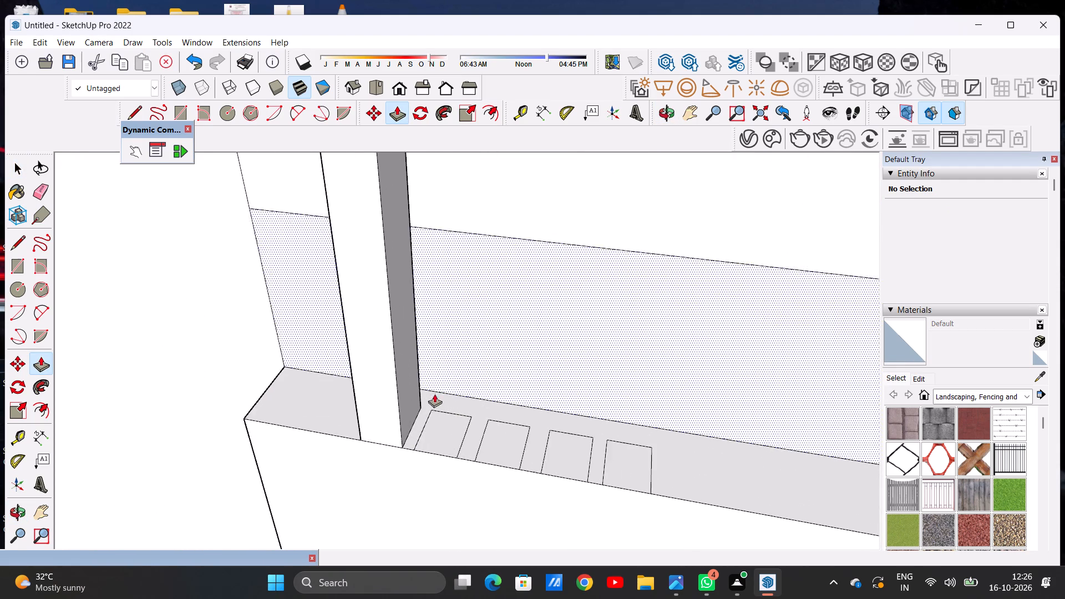
pyautogui.scroll(5, 434, 394)
pyautogui.click(448, 441)
pyautogui.scroll(-16, 470, 277)
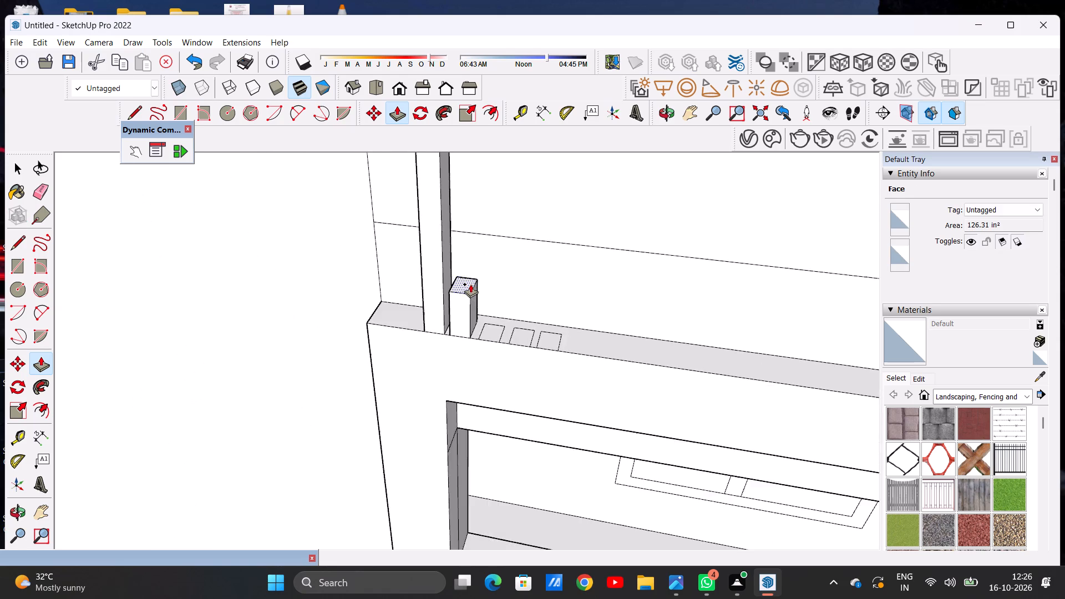
pyautogui.scroll(-11, 470, 284)
pyautogui.scroll(-13, 481, 219)
pyautogui.scroll(16, 482, 159)
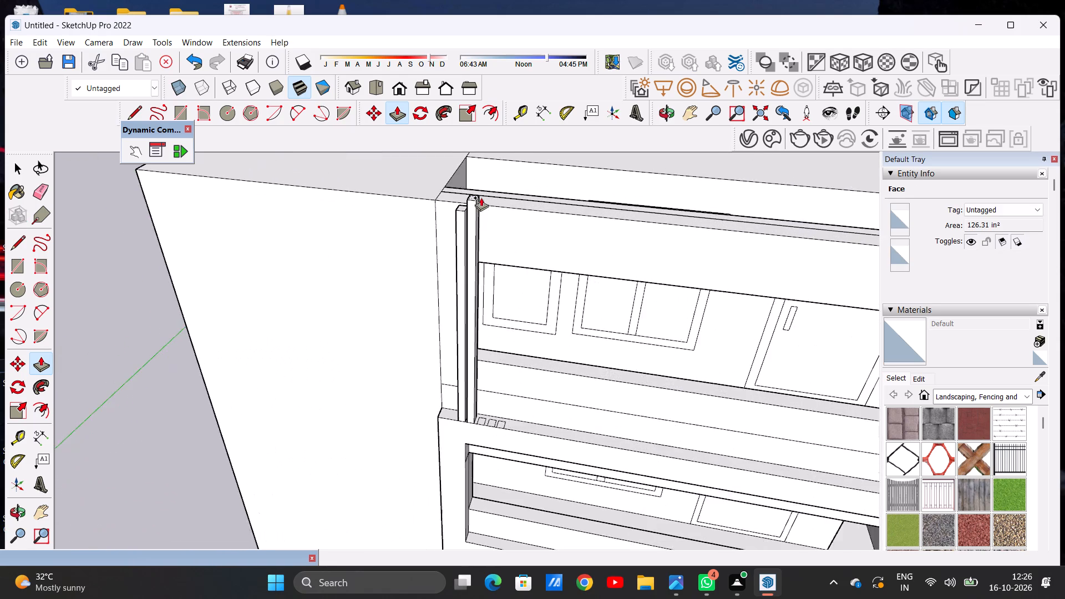
pyautogui.scroll(3, 481, 197)
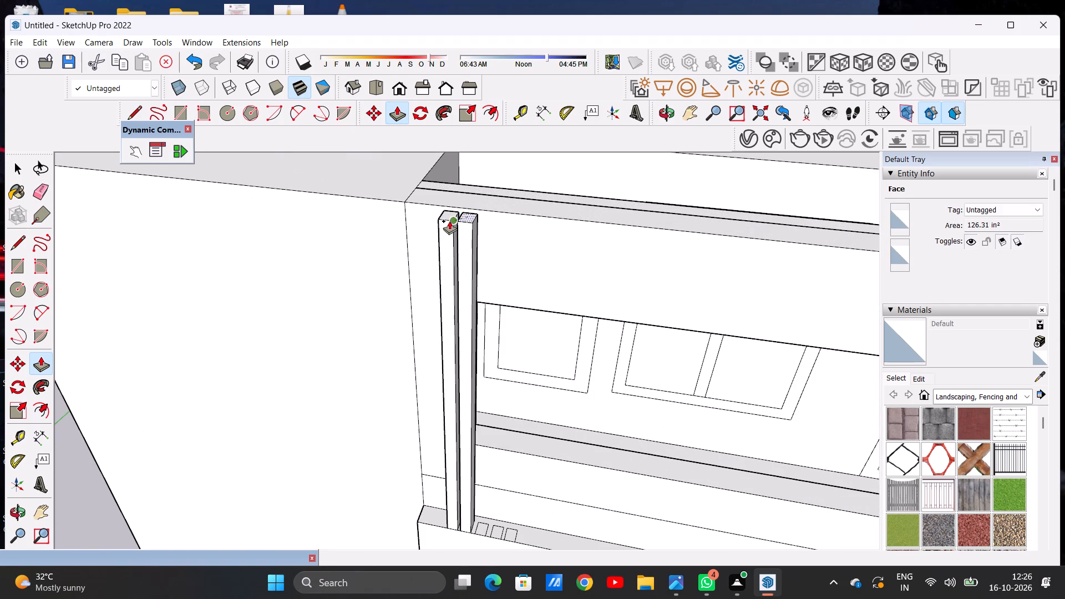
pyautogui.click(449, 221)
# Push/Pull the third and fourth ledge rectangles upward to match the height of the existing fins.
pyautogui.scroll(13, 497, 547)
pyautogui.click(471, 513)
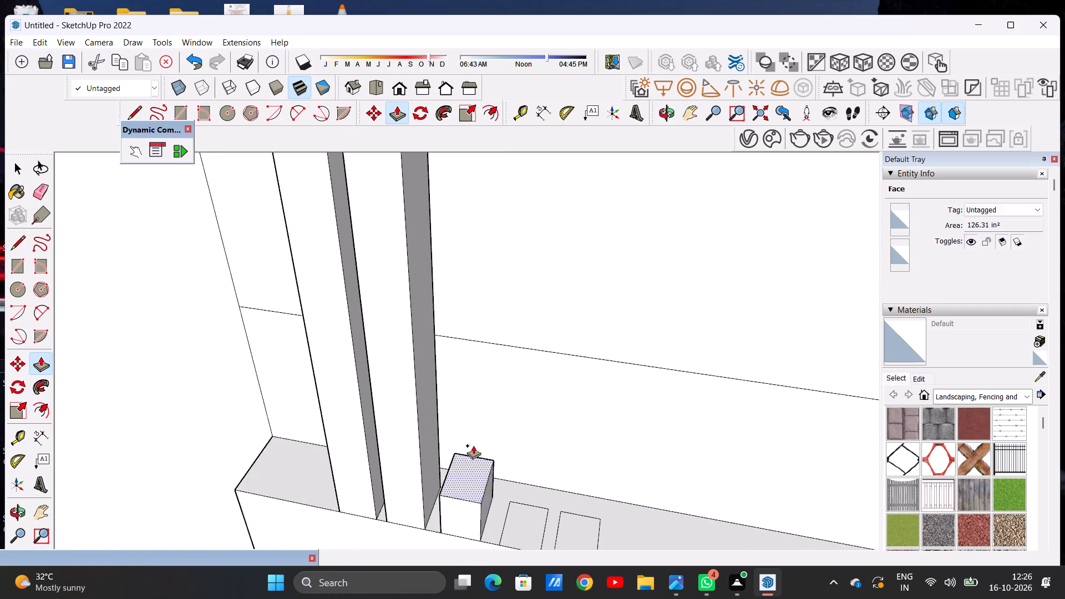
pyautogui.scroll(-20, 492, 351)
pyautogui.scroll(-7, 492, 351)
pyautogui.scroll(10, 501, 264)
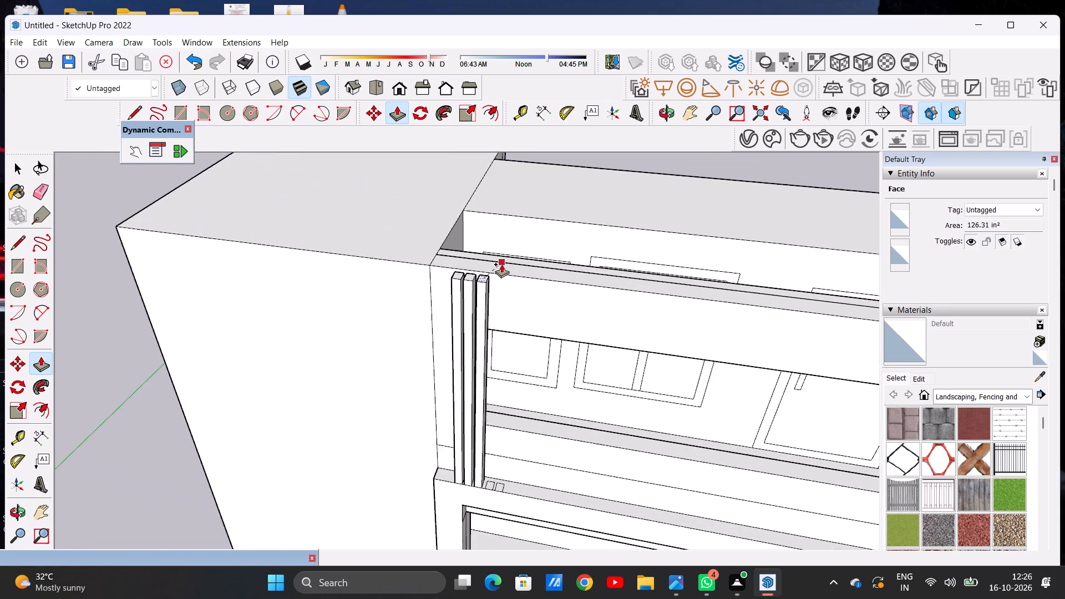
pyautogui.click(456, 288)
pyautogui.scroll(4, 494, 522)
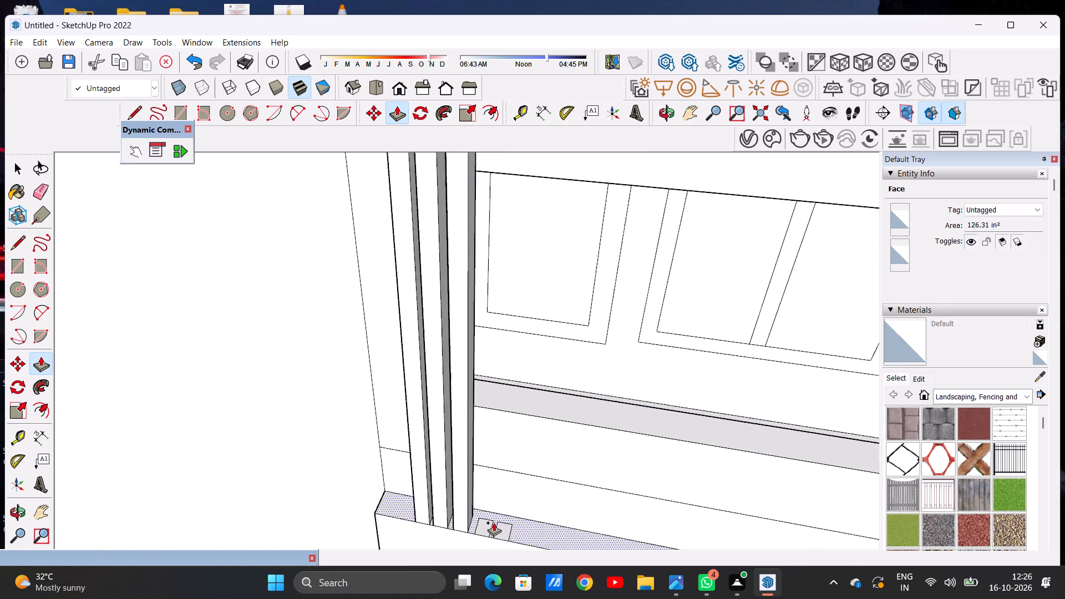
pyautogui.scroll(9, 494, 522)
pyautogui.click(479, 525)
pyautogui.scroll(-20, 508, 348)
pyautogui.scroll(-1, 508, 348)
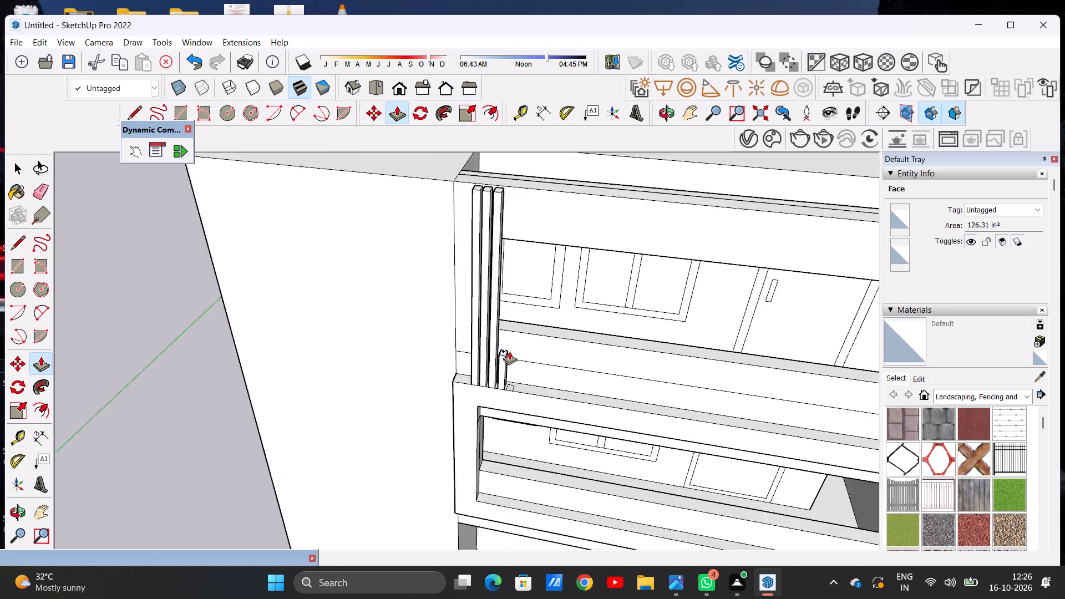
pyautogui.scroll(-10, 509, 351)
pyautogui.scroll(12, 515, 301)
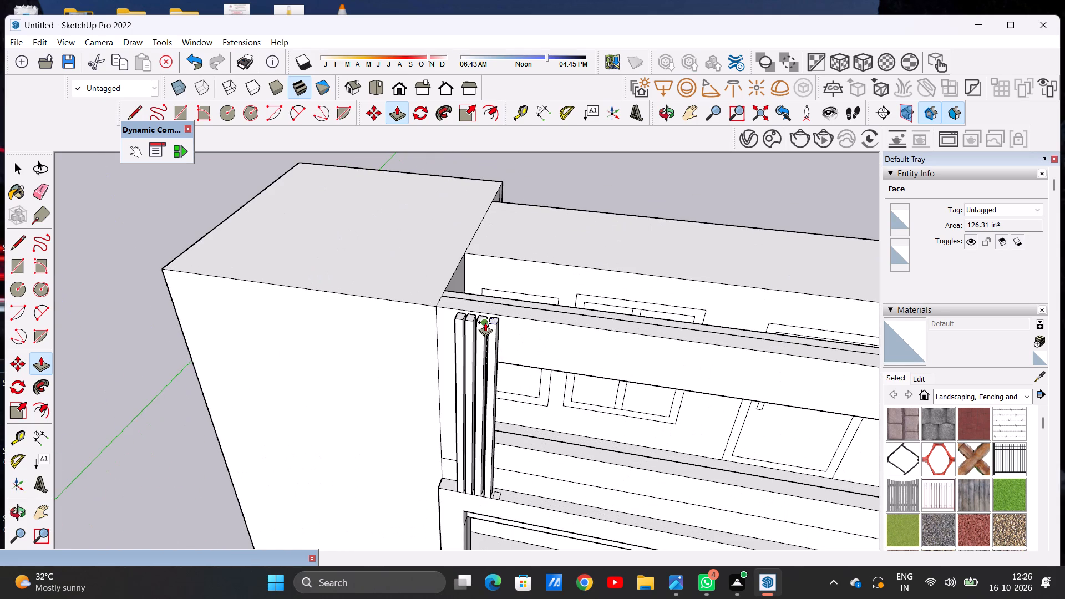
pyautogui.click(485, 322)
# Push/Pull the last ledge rectangle upward to the neighbouring fin's height, completing the row of five.
pyautogui.scroll(17, 508, 498)
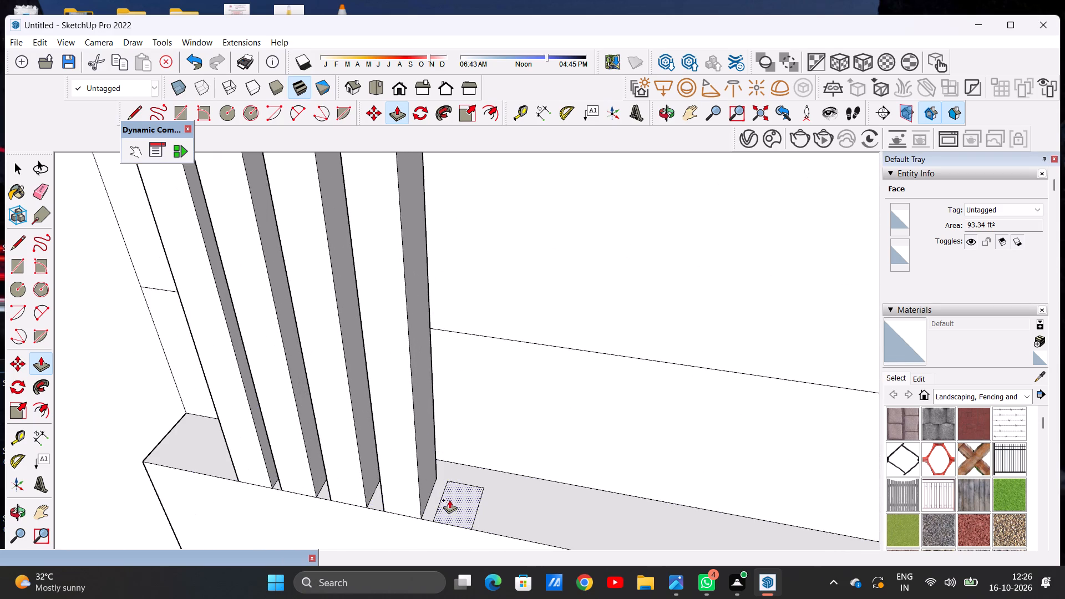
pyautogui.click(447, 504)
pyautogui.scroll(-20, 512, 325)
pyautogui.scroll(-13, 512, 325)
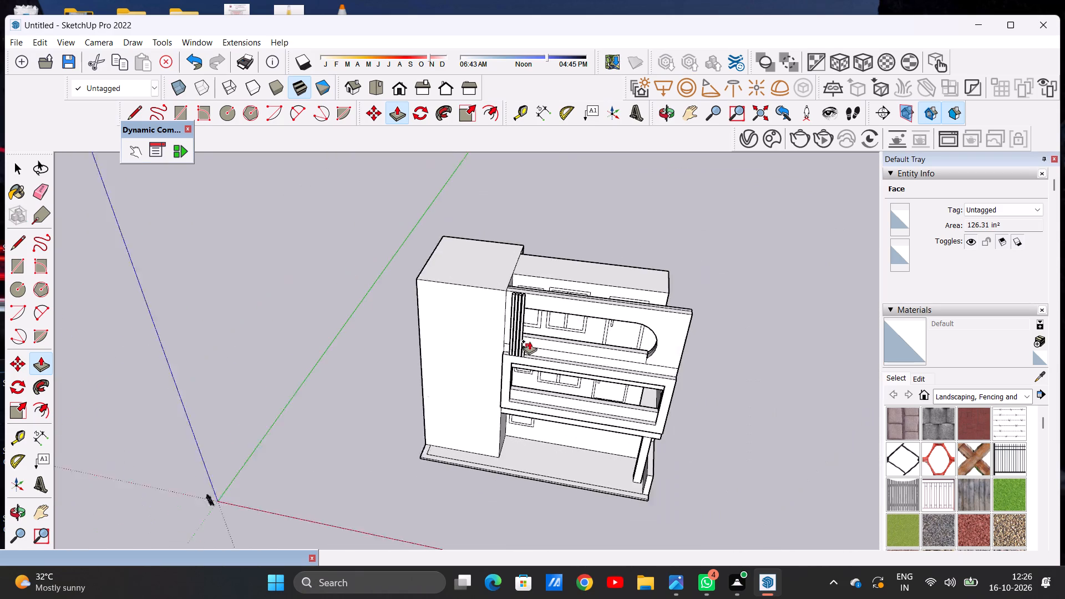
pyautogui.scroll(-1, 529, 341)
pyautogui.scroll(20, 525, 287)
pyautogui.scroll(1, 525, 287)
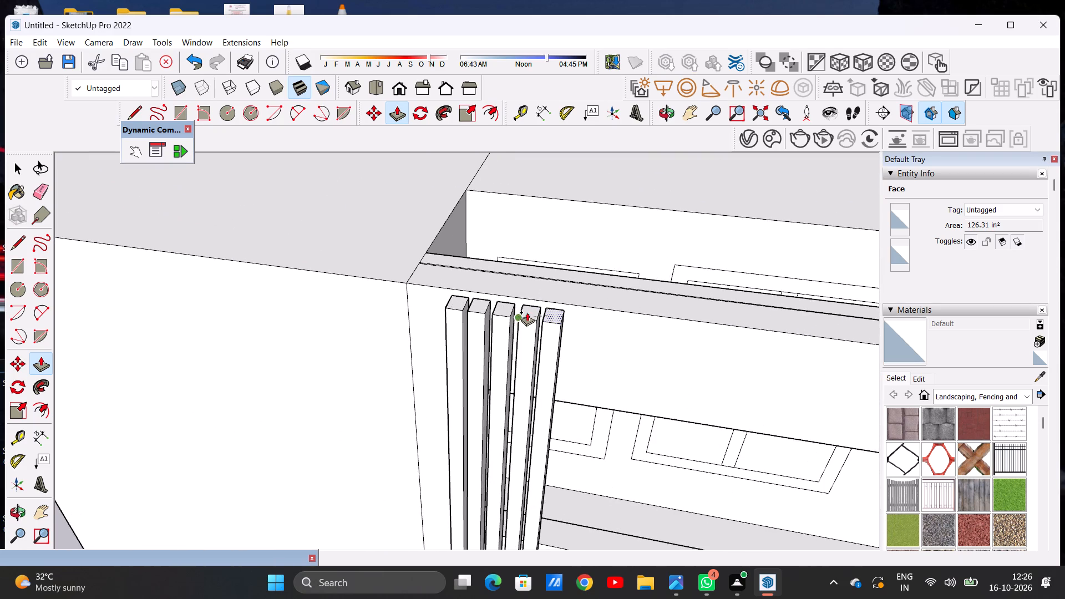
pyautogui.click(521, 316)
pyautogui.press('space')
# Review the row of five fins against the whole front facade.
pyautogui.scroll(-7, 483, 354)
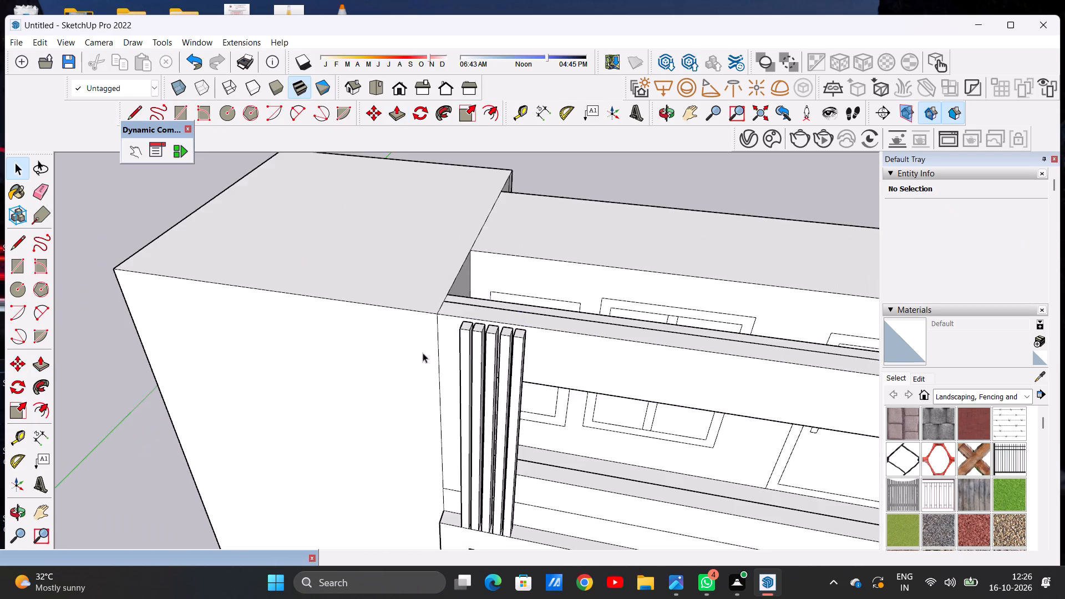
pyautogui.scroll(-3, 423, 353)
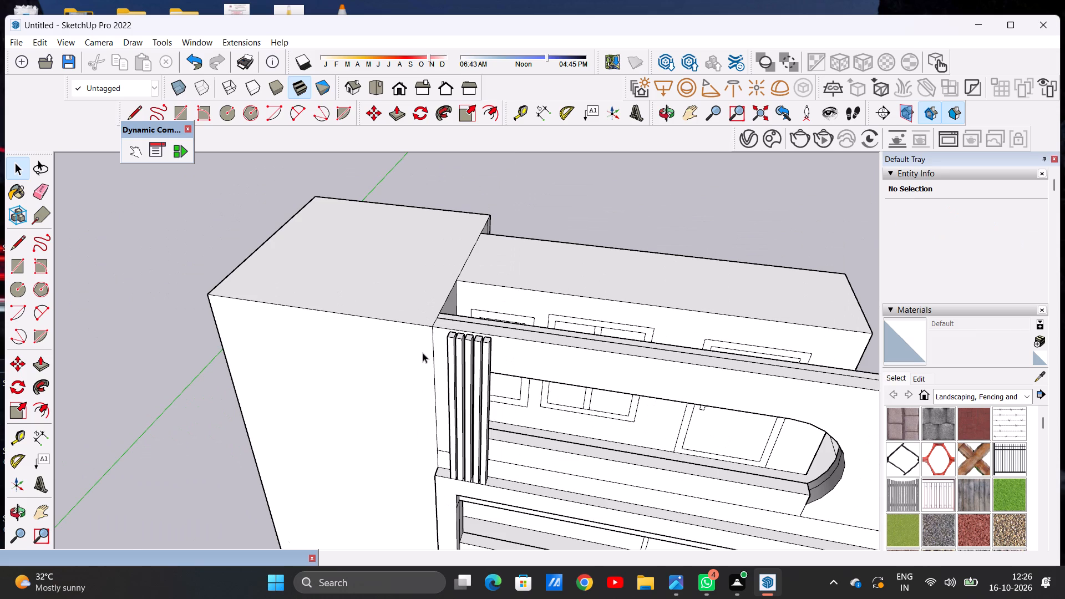
pyautogui.scroll(-7, 462, 368)
pyautogui.moveTo(515, 420); pyautogui.dragTo(548, 335, button='middle')
pyautogui.scroll(-5, 466, 335)
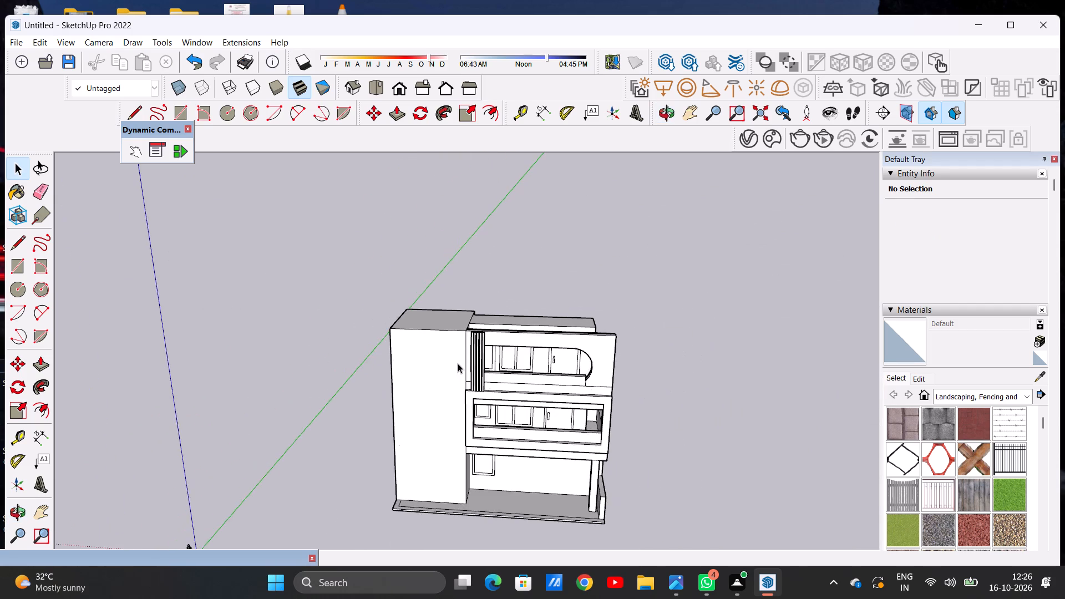
pyautogui.scroll(6, 549, 370)
pyautogui.moveTo(600, 365); pyautogui.dragTo(583, 367, button='middle')
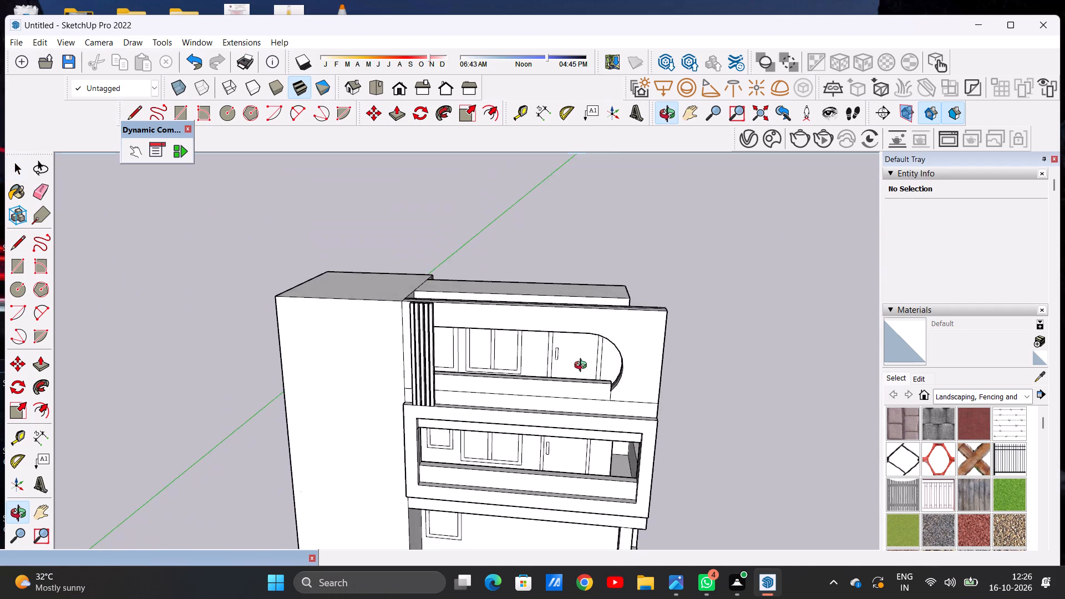
pyautogui.moveTo(583, 367); pyautogui.dragTo(555, 423, button='middle')
pyautogui.scroll(-4, 452, 336)
pyautogui.scroll(1, 452, 336)
pyautogui.scroll(-8, 452, 336)
pyautogui.moveTo(549, 355); pyautogui.dragTo(528, 358, button='middle')
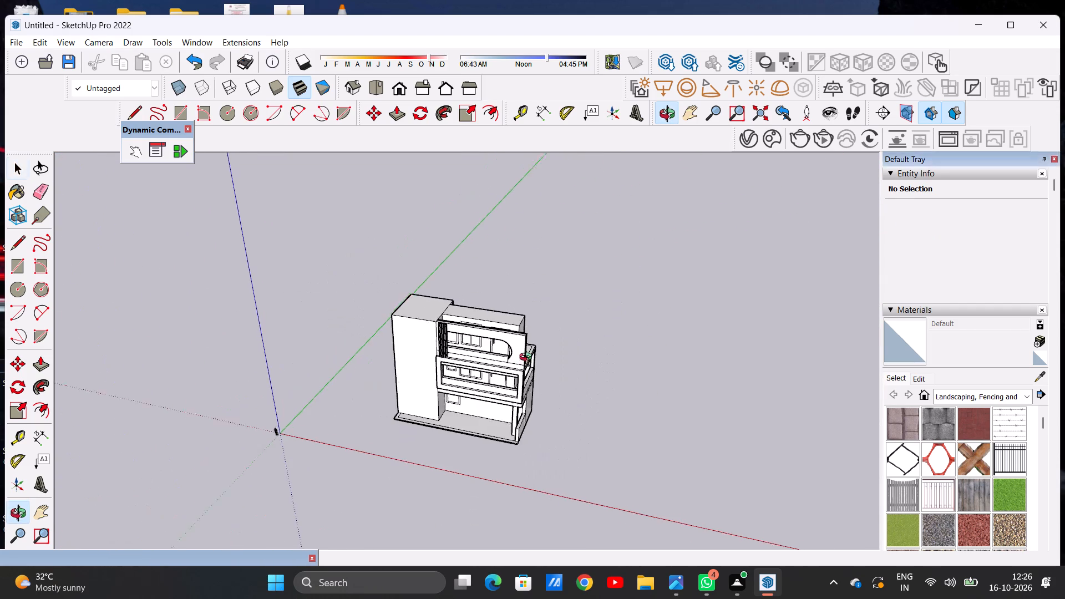
# Push/Pull the narrow rim strip around the top-floor terrace upward into a parapet wall behind the screen wall.
pyautogui.moveTo(528, 358); pyautogui.dragTo(386, 425, button='middle')
pyautogui.scroll(18, 508, 394)
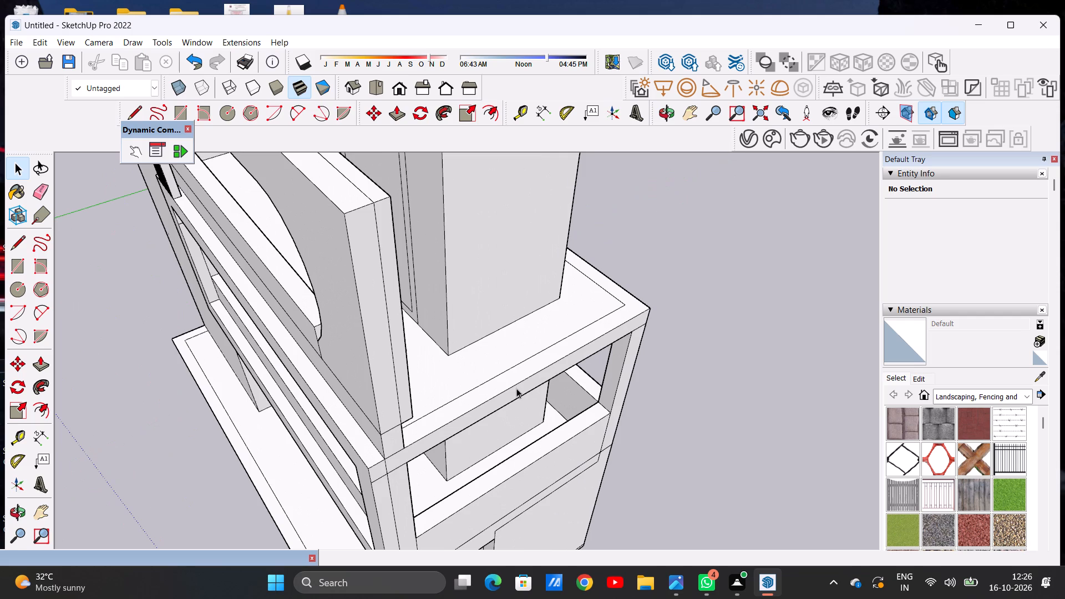
pyautogui.press('p')
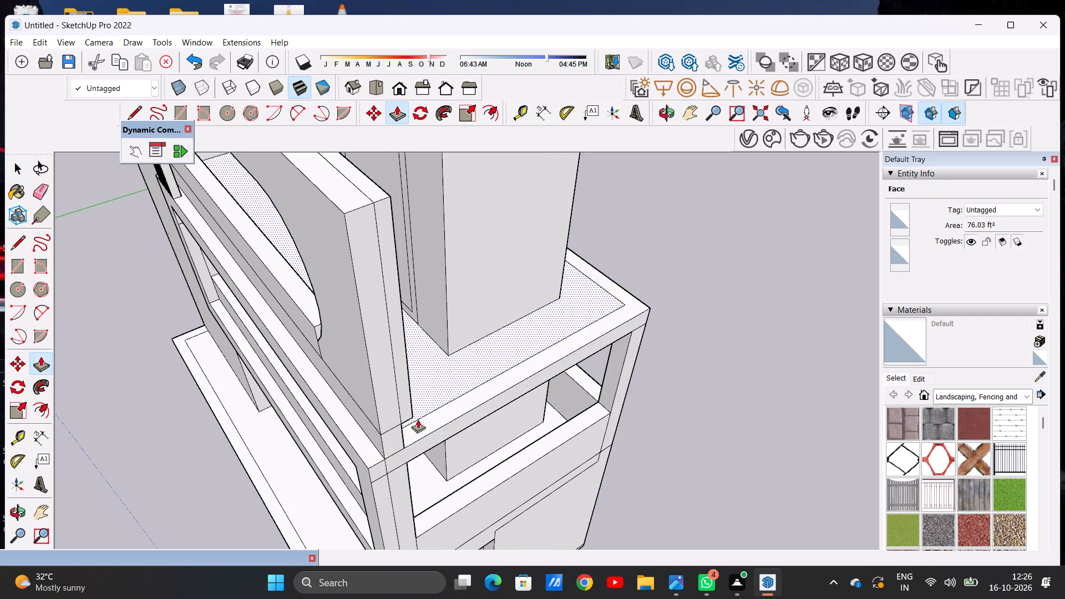
pyautogui.scroll(3, 417, 419)
pyautogui.click(421, 432)
pyautogui.scroll(-8, 437, 360)
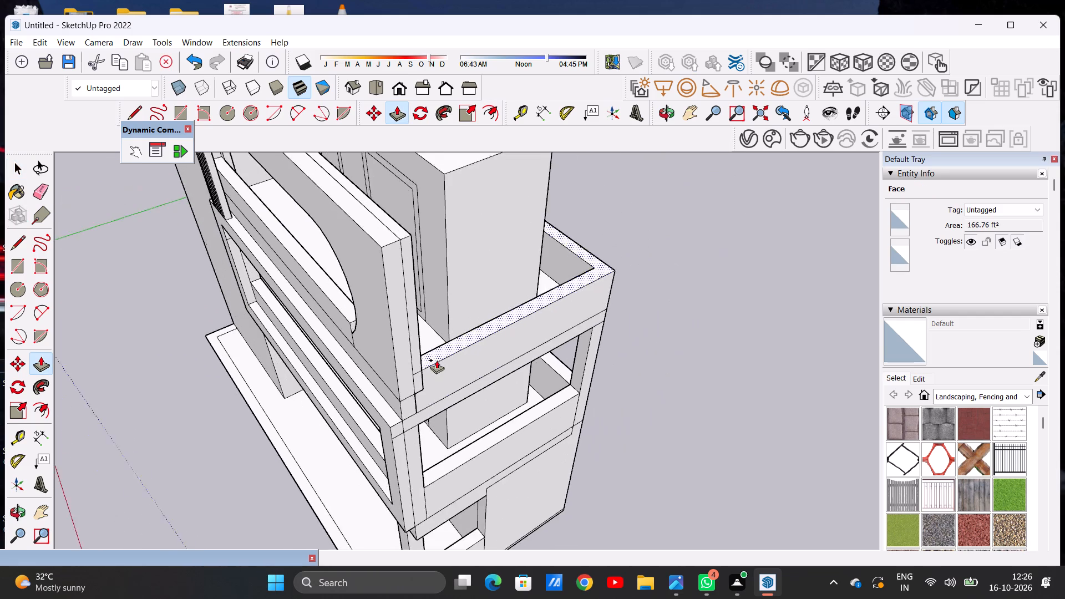
pyautogui.scroll(-3, 437, 360)
pyautogui.doubleClick(428, 346)
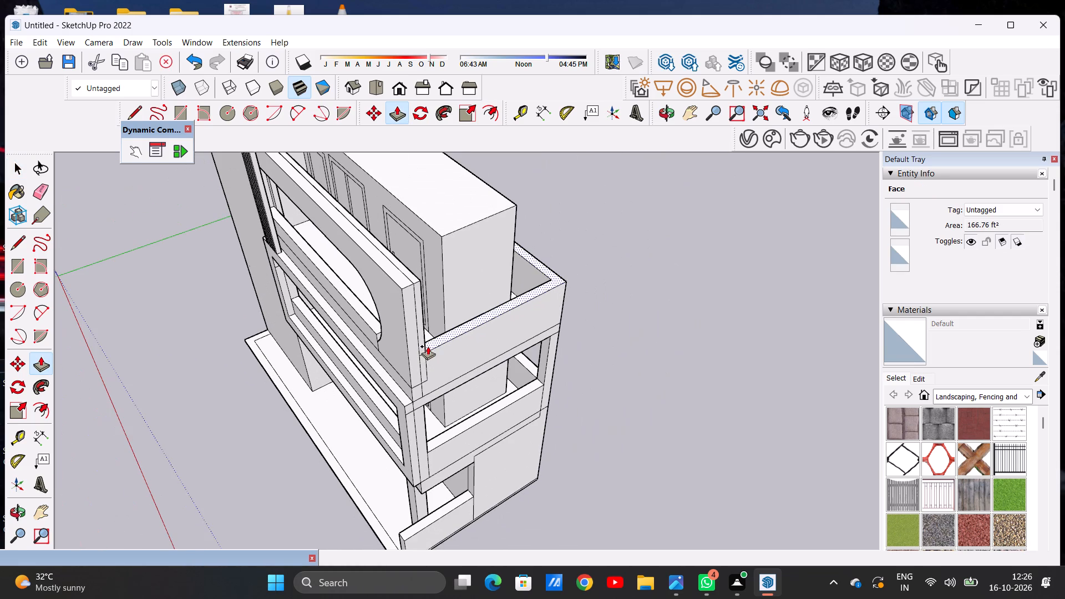
pyautogui.press('space')
# Examine the terrace parapet and the floors below it from the side and back of the house.
pyautogui.scroll(-7, 520, 380)
pyautogui.moveTo(594, 353); pyautogui.dragTo(382, 459, button='middle')
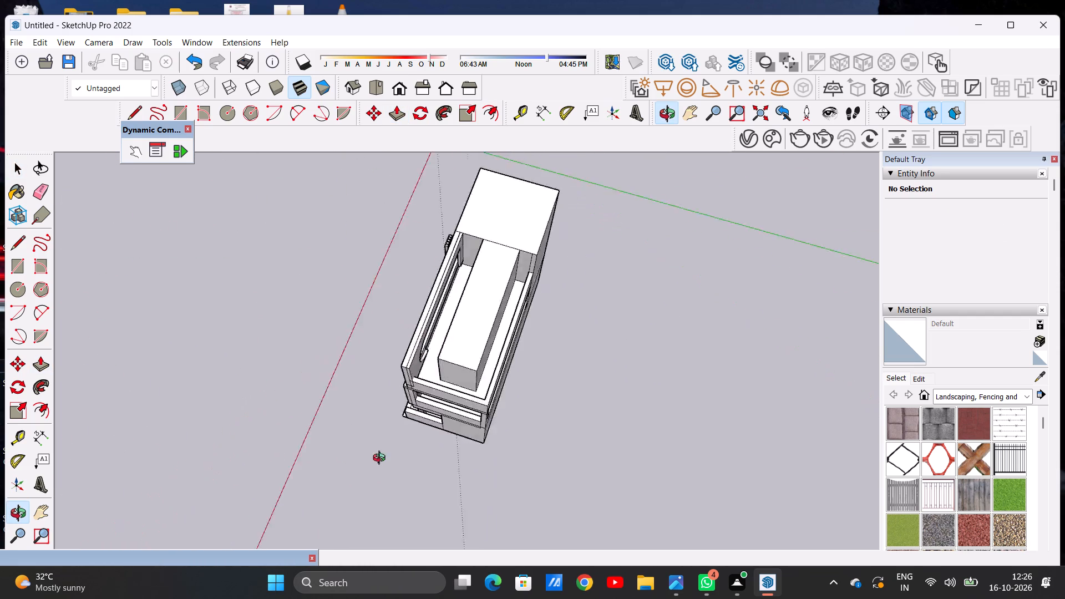
pyautogui.moveTo(382, 459); pyautogui.dragTo(633, 408, button='middle')
pyautogui.moveTo(427, 404); pyautogui.dragTo(157, 413, button='middle')
pyautogui.scroll(5, 591, 397)
pyautogui.moveTo(554, 435); pyautogui.dragTo(537, 267, button='middle')
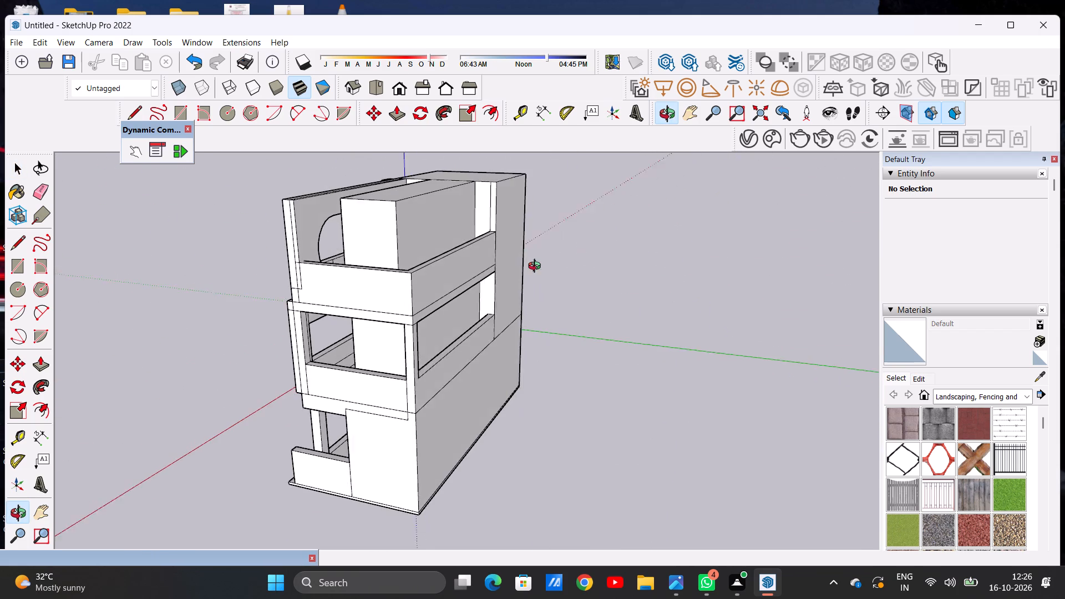
pyautogui.moveTo(537, 267); pyautogui.dragTo(663, 362, button='middle')
pyautogui.scroll(-7, 612, 362)
pyautogui.moveTo(400, 357); pyautogui.dragTo(135, 335, button='middle')
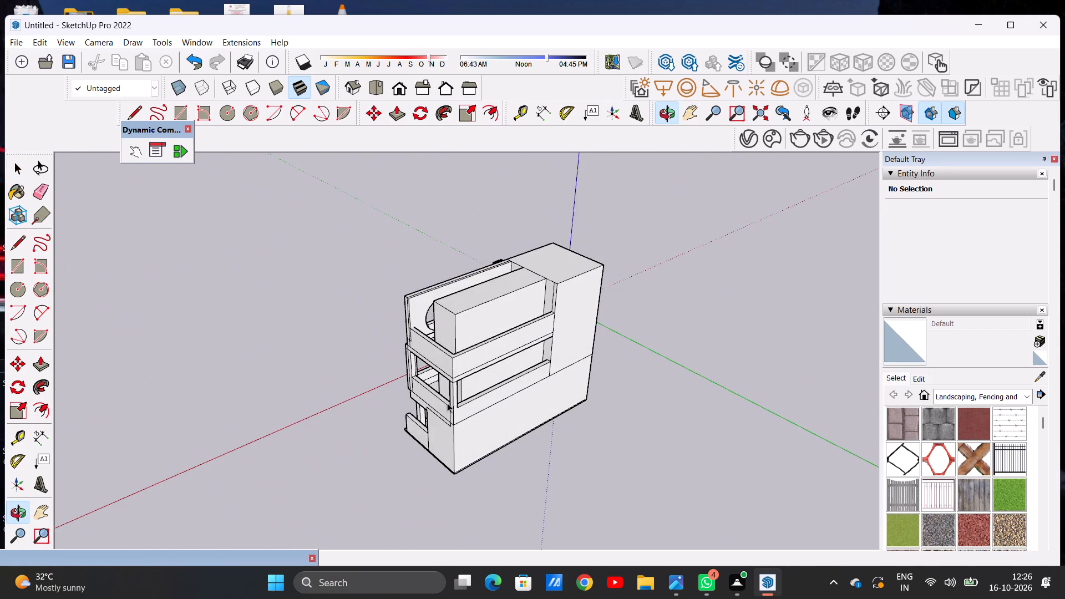
# Examine the front facade, focusing on the fins and the round-ended opening in the top screen wall.
pyautogui.moveTo(647, 454); pyautogui.dragTo(882, 455, button='middle')
pyautogui.scroll(-4, 676, 441)
pyautogui.moveTo(405, 434); pyautogui.dragTo(637, 434, button='middle')
pyautogui.scroll(-7, 646, 433)
pyautogui.moveTo(519, 360); pyautogui.dragTo(676, 318, button='middle')
pyautogui.scroll(4, 571, 326)
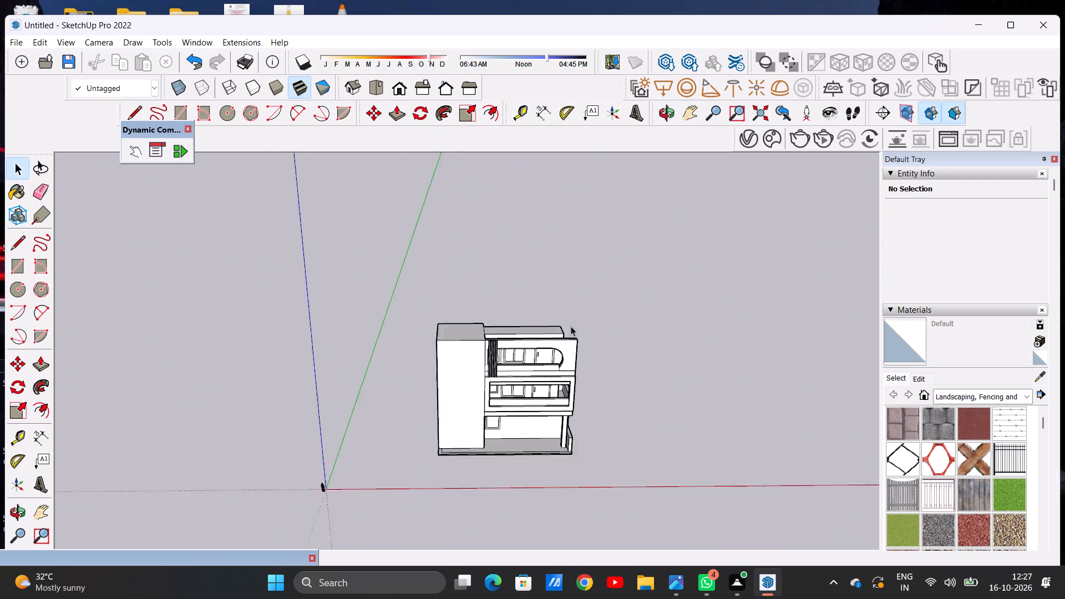
pyautogui.scroll(15, 571, 326)
pyautogui.moveTo(617, 346); pyautogui.dragTo(611, 334, button='middle')
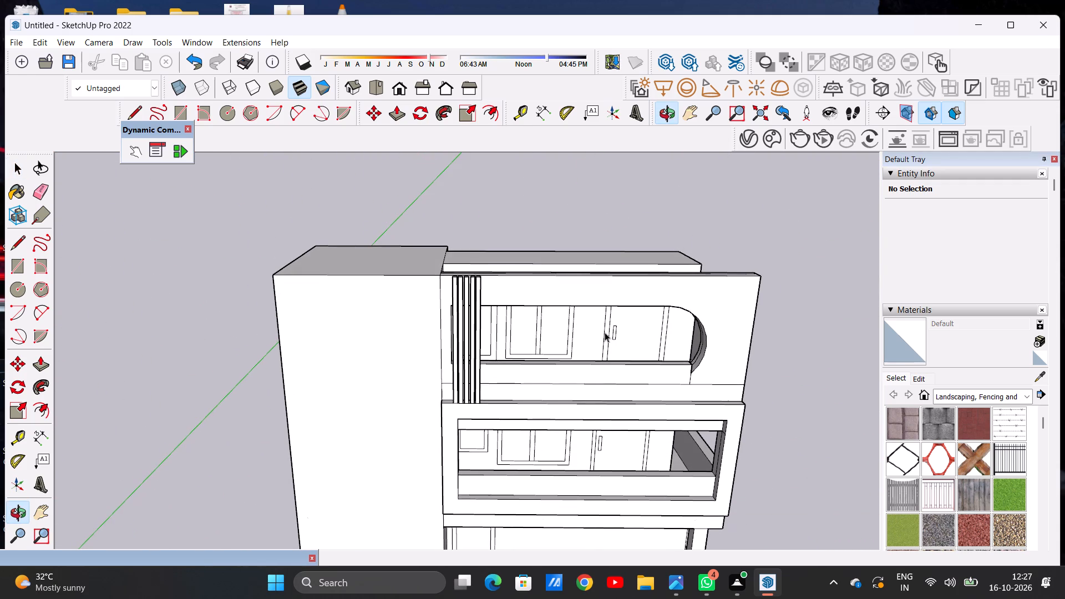
pyautogui.scroll(8, 515, 320)
pyautogui.scroll(-10, 438, 325)
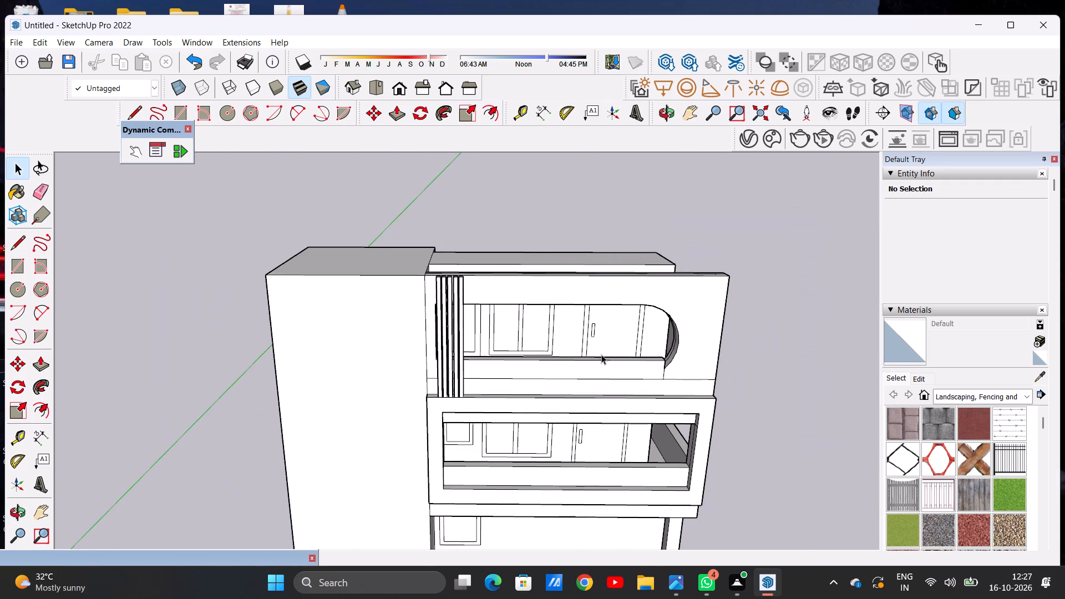
pyautogui.scroll(5, 601, 354)
pyautogui.moveTo(636, 346); pyautogui.dragTo(562, 385, button='middle')
pyautogui.scroll(1, 636, 346)
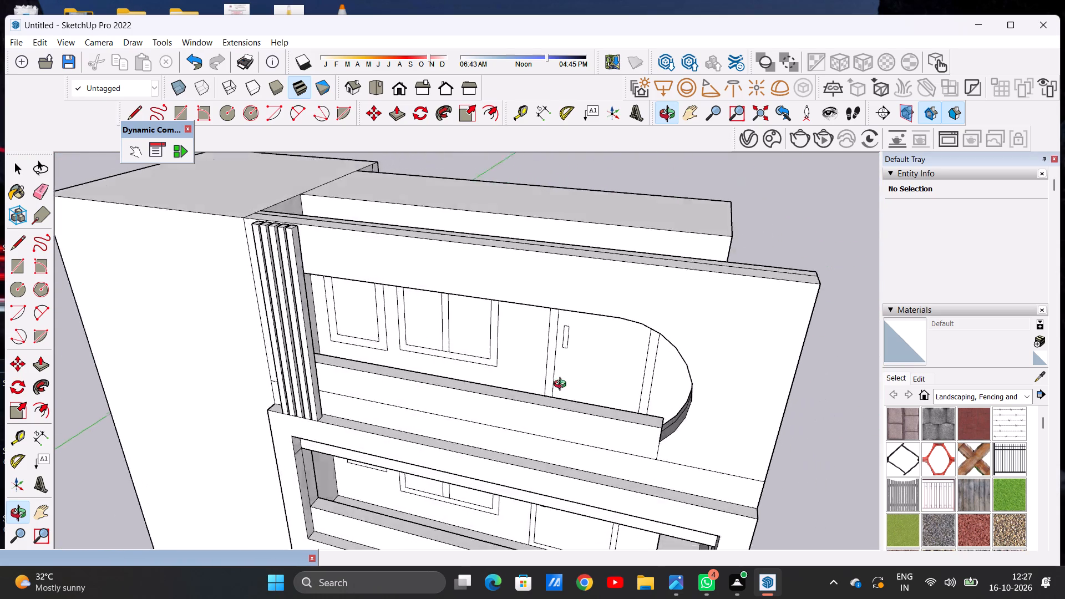
pyautogui.moveTo(562, 385); pyautogui.dragTo(593, 377, button='middle')
pyautogui.scroll(-11, 425, 329)
# Examine the top-floor room, terrace parapet and screen wall from the side and back of the house.
pyautogui.moveTo(616, 349); pyautogui.dragTo(268, 354, button='middle')
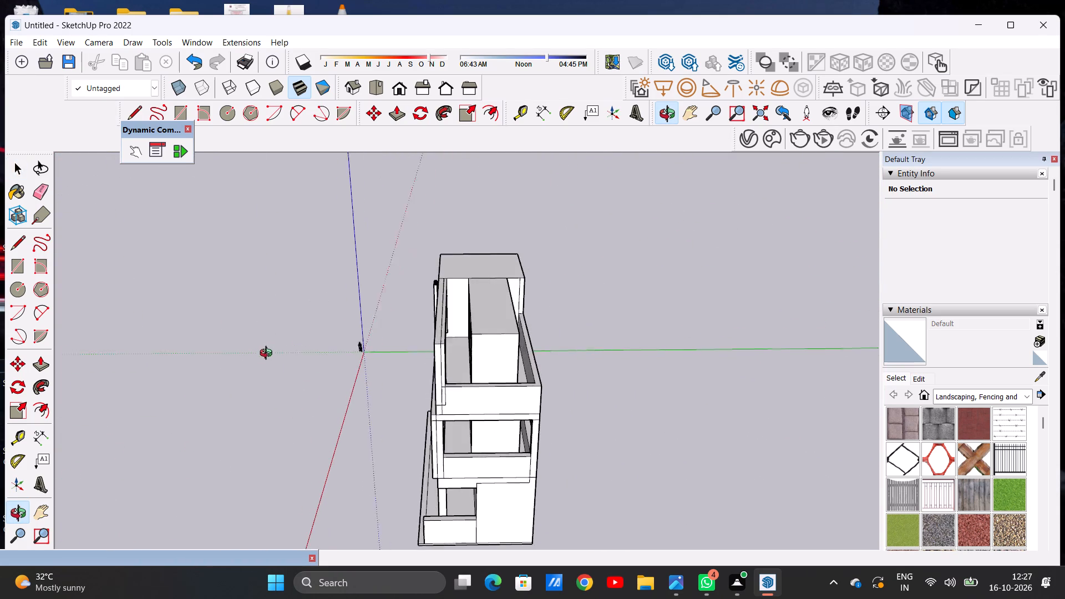
pyautogui.moveTo(268, 354); pyautogui.dragTo(282, 384, button='middle')
pyautogui.scroll(-2, 509, 293)
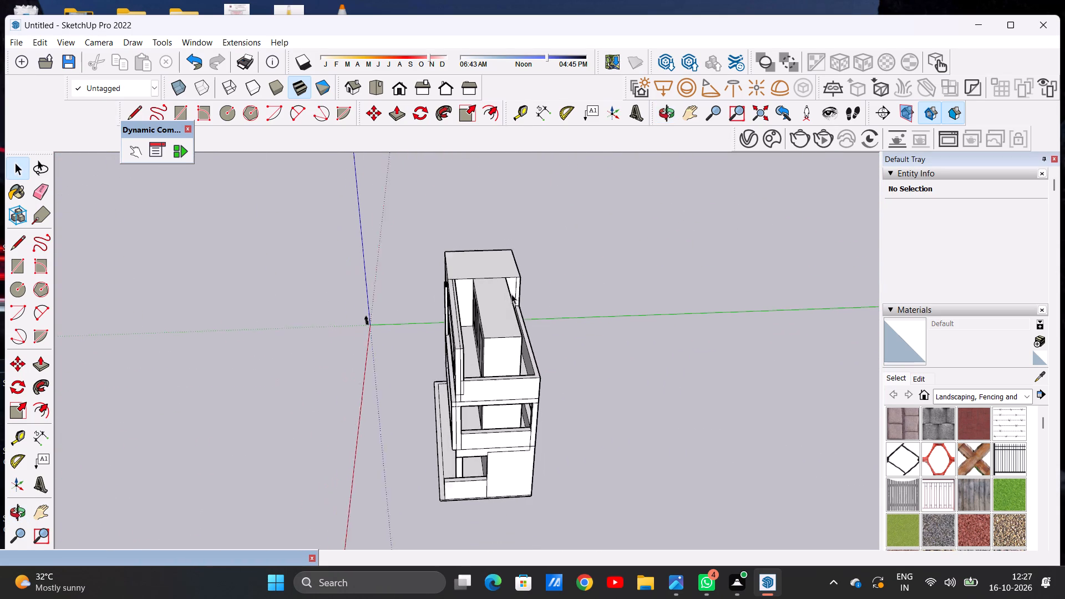
pyautogui.scroll(-4, 511, 294)
pyautogui.scroll(6, 512, 339)
pyautogui.moveTo(541, 343); pyautogui.dragTo(322, 301, button='middle')
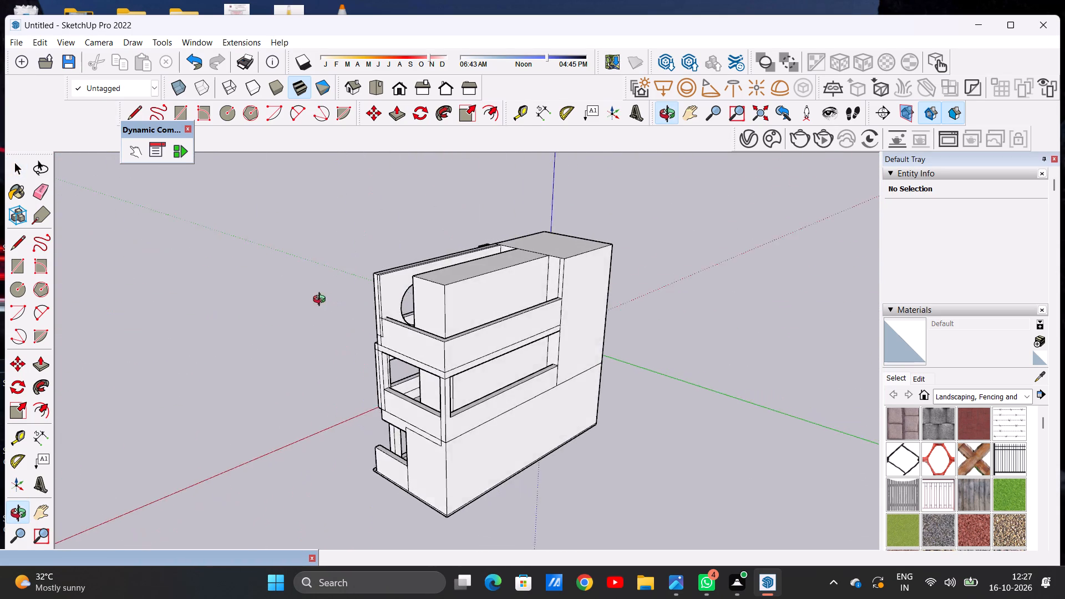
pyautogui.moveTo(322, 301); pyautogui.dragTo(557, 326, button='middle')
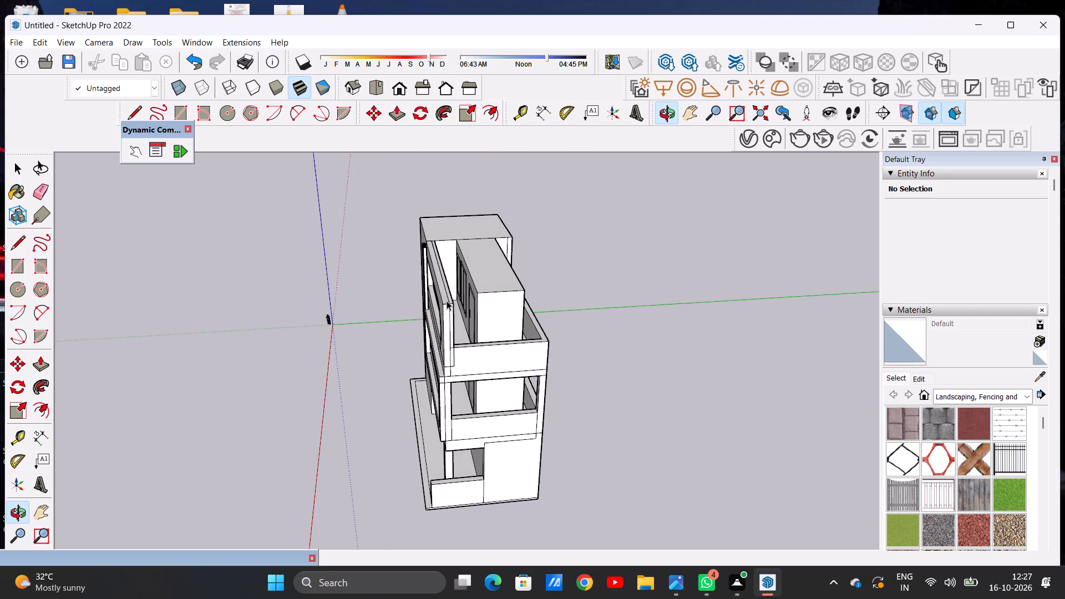
pyautogui.scroll(-6, 449, 321)
pyautogui.moveTo(426, 332); pyautogui.dragTo(632, 333, button='middle')
pyautogui.scroll(6, 511, 318)
pyautogui.moveTo(516, 322); pyautogui.dragTo(495, 293, button='middle')
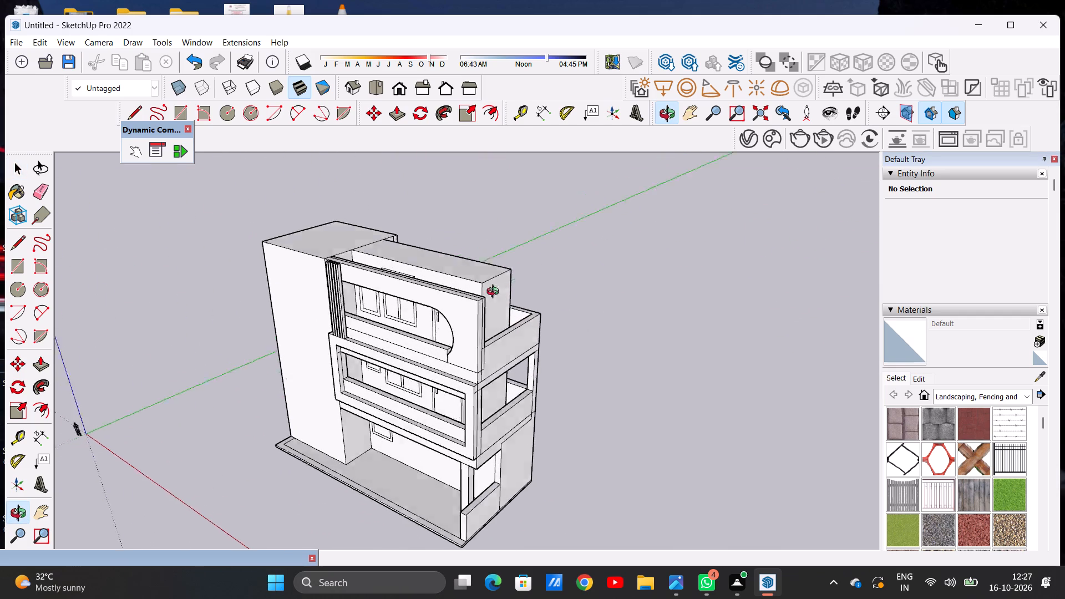
# Push/Pull the top-floor room's roof face slightly upward as a new volume, forming a thin roof slab above the walls.
pyautogui.moveTo(495, 293); pyautogui.dragTo(513, 377, button='middle')
pyautogui.scroll(5, 470, 313)
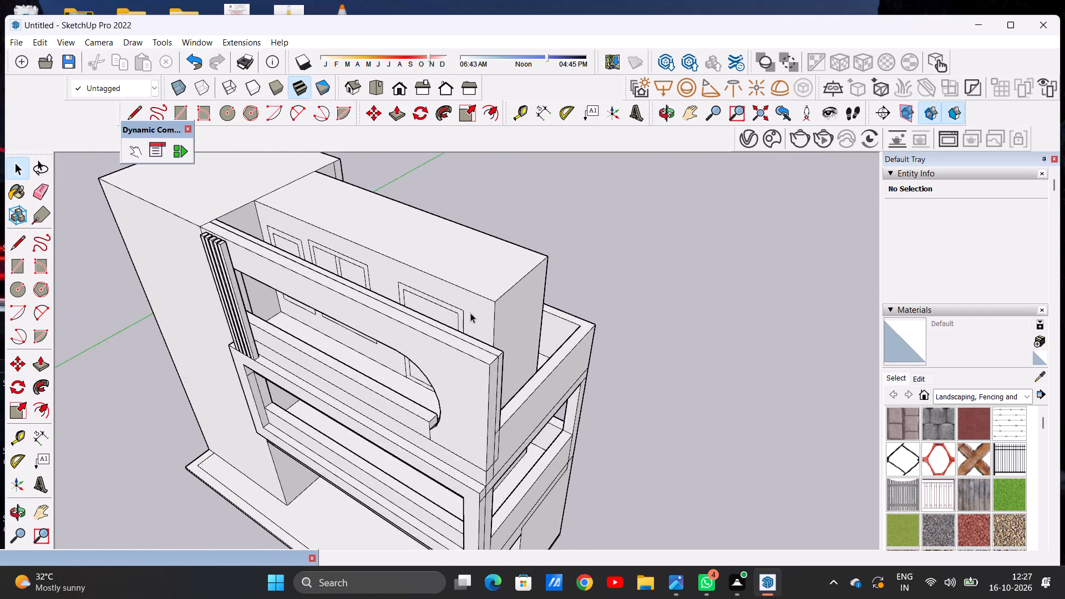
pyautogui.scroll(3, 470, 313)
pyautogui.scroll(-7, 458, 232)
pyautogui.moveTo(439, 245); pyautogui.dragTo(399, 385, button='middle')
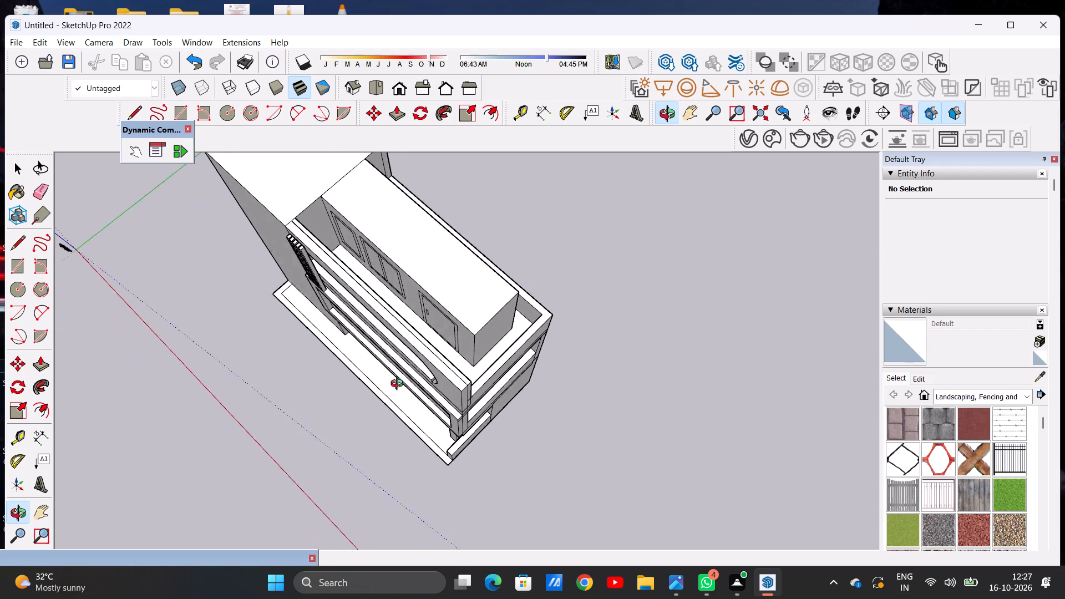
pyautogui.moveTo(399, 385); pyautogui.dragTo(387, 389, button='middle')
pyautogui.middleClick(387, 389)
pyautogui.scroll(-3, 434, 309)
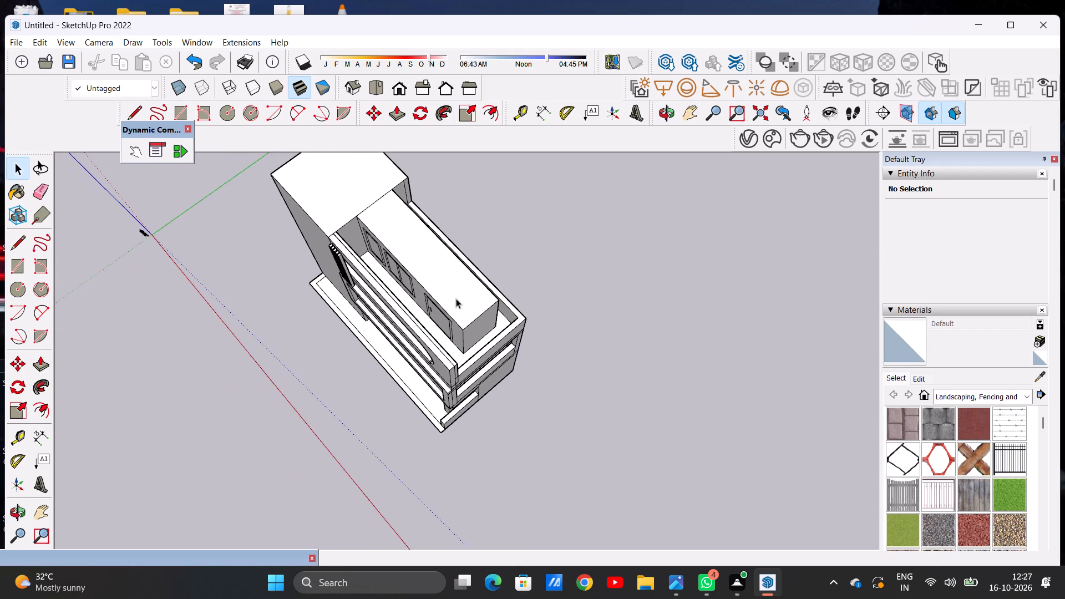
pyautogui.scroll(7, 465, 308)
pyautogui.click(465, 313)
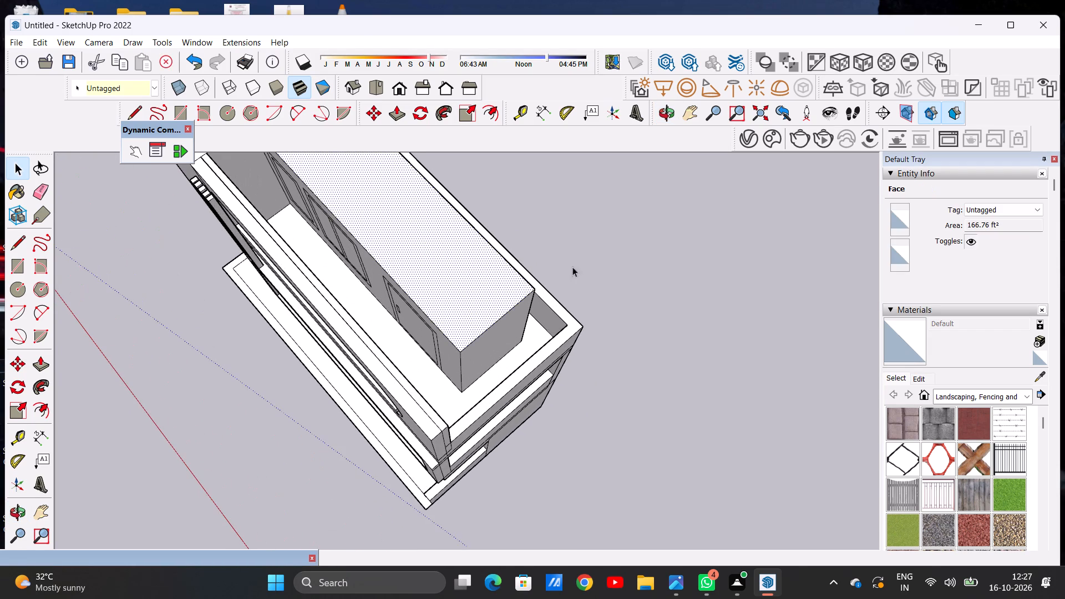
pyautogui.click(612, 257)
pyautogui.press('p')
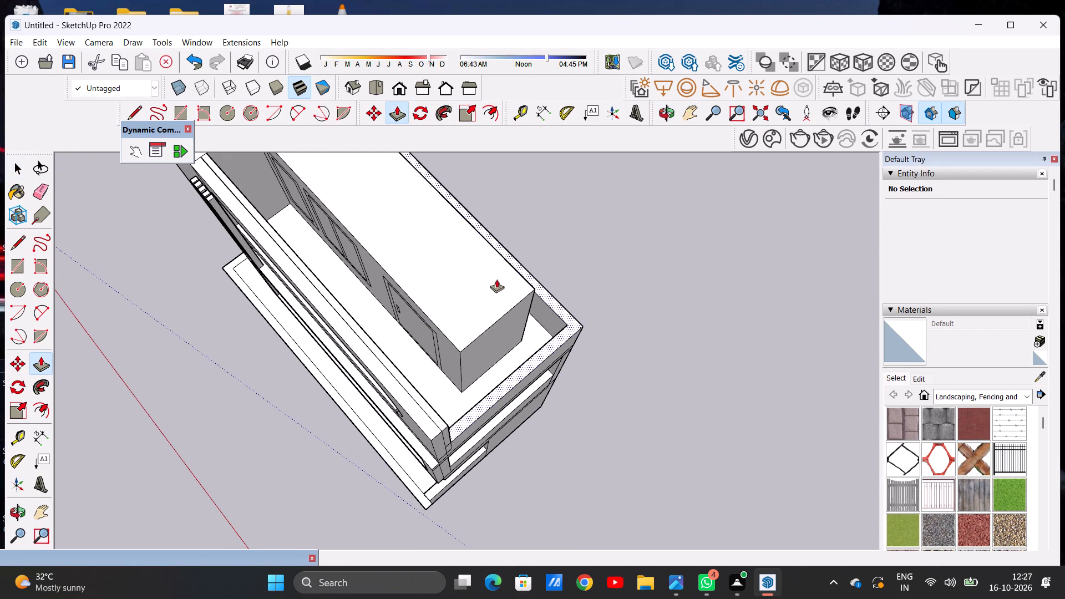
pyautogui.click(486, 288)
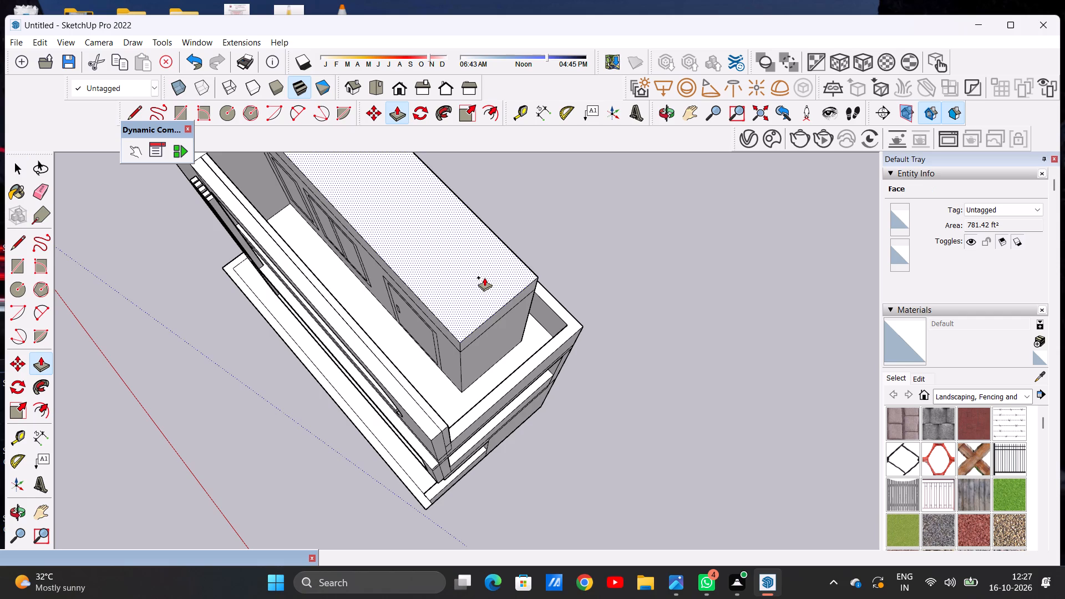
pyautogui.click(484, 276)
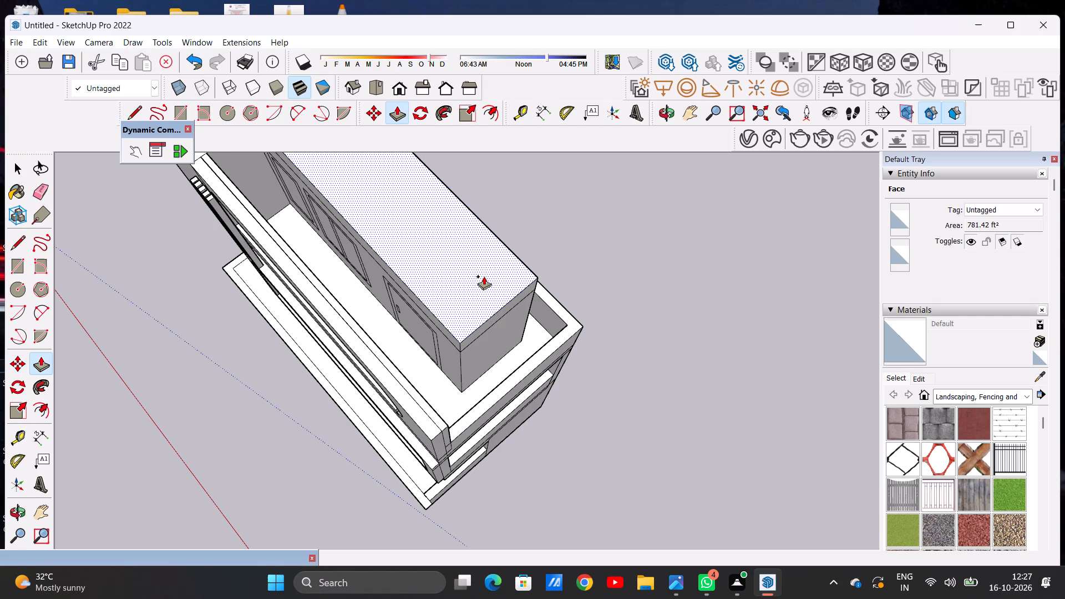
pyautogui.press('space')
# Push/Pull the top face of the roof slab slightly downward to make the slab thinner.
pyautogui.scroll(-4, 466, 301)
pyautogui.moveTo(447, 331); pyautogui.dragTo(612, 145, button='middle')
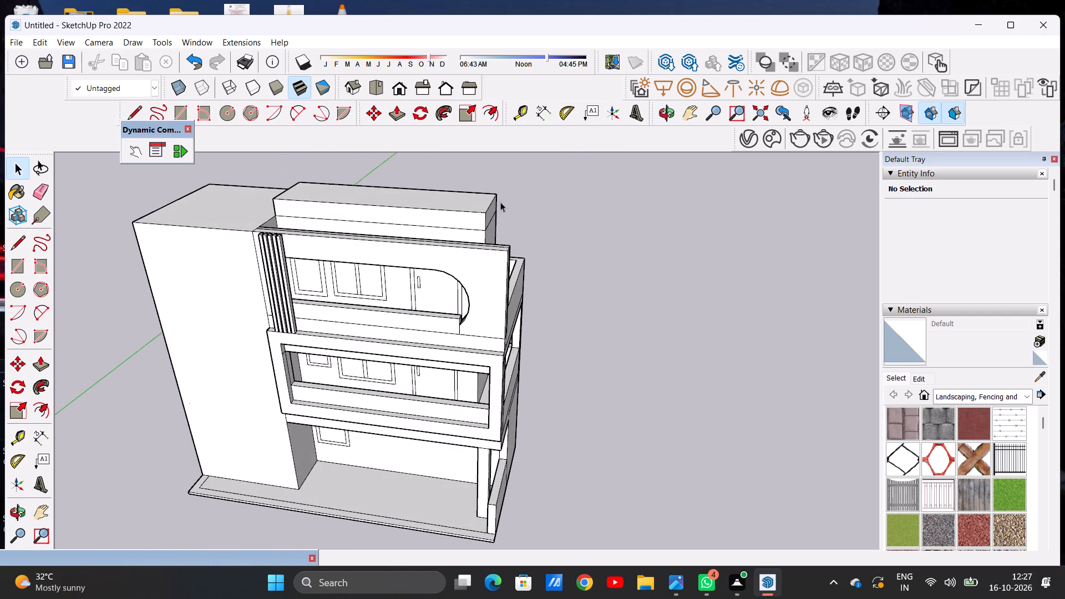
pyautogui.scroll(6, 495, 211)
pyautogui.press('p')
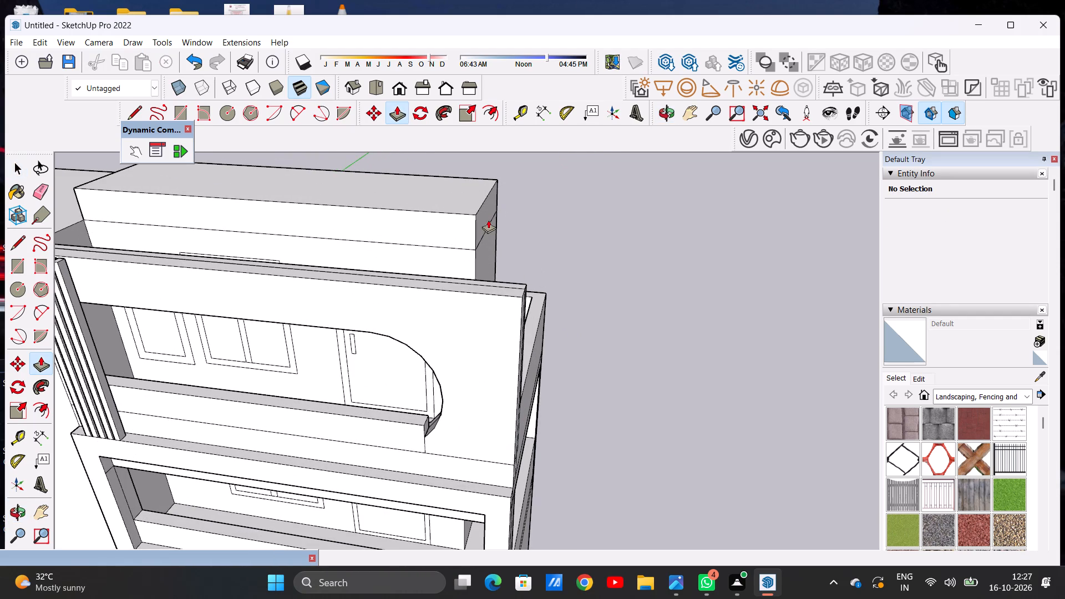
pyautogui.scroll(7, 429, 192)
pyautogui.click(430, 192)
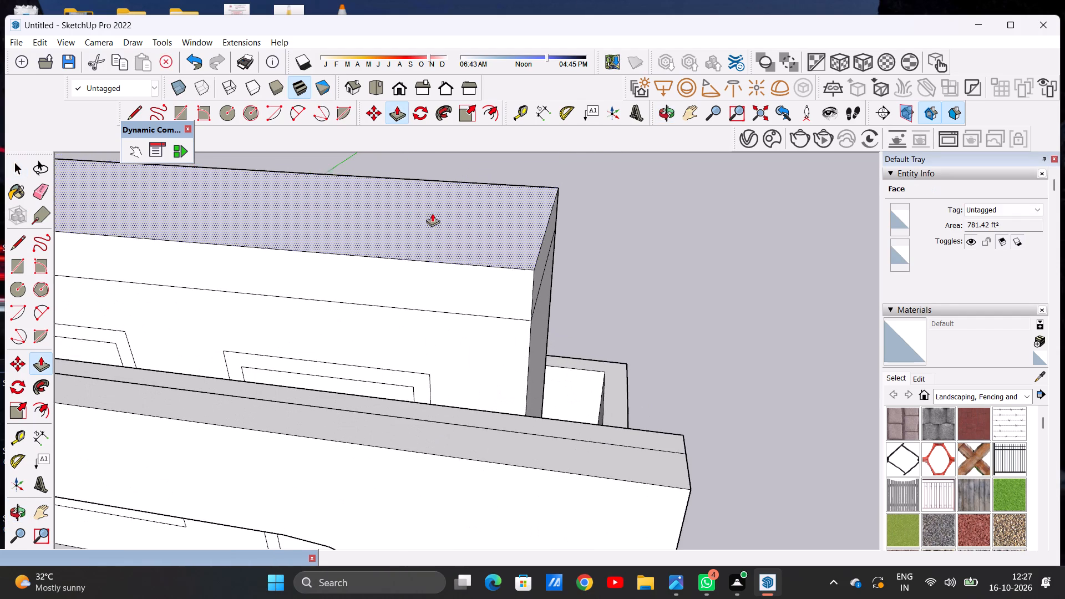
pyautogui.click(436, 221)
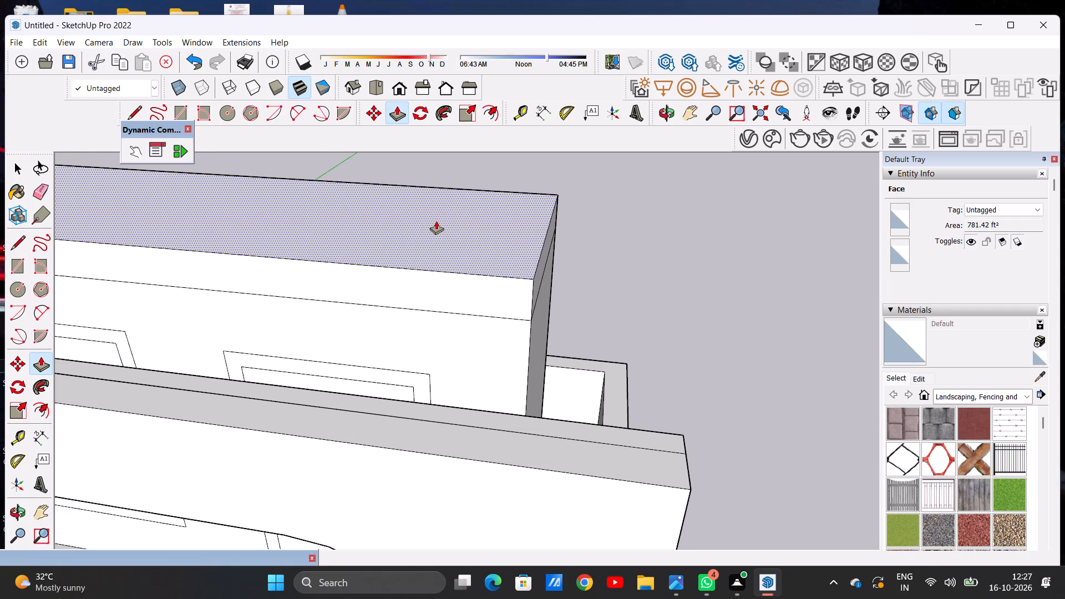
pyautogui.press('space')
# Push/Pull the roof slab's long front face outward over the terrace toward the top screen wall.
pyautogui.scroll(-12, 517, 270)
pyautogui.moveTo(562, 265); pyautogui.dragTo(525, 271, button='middle')
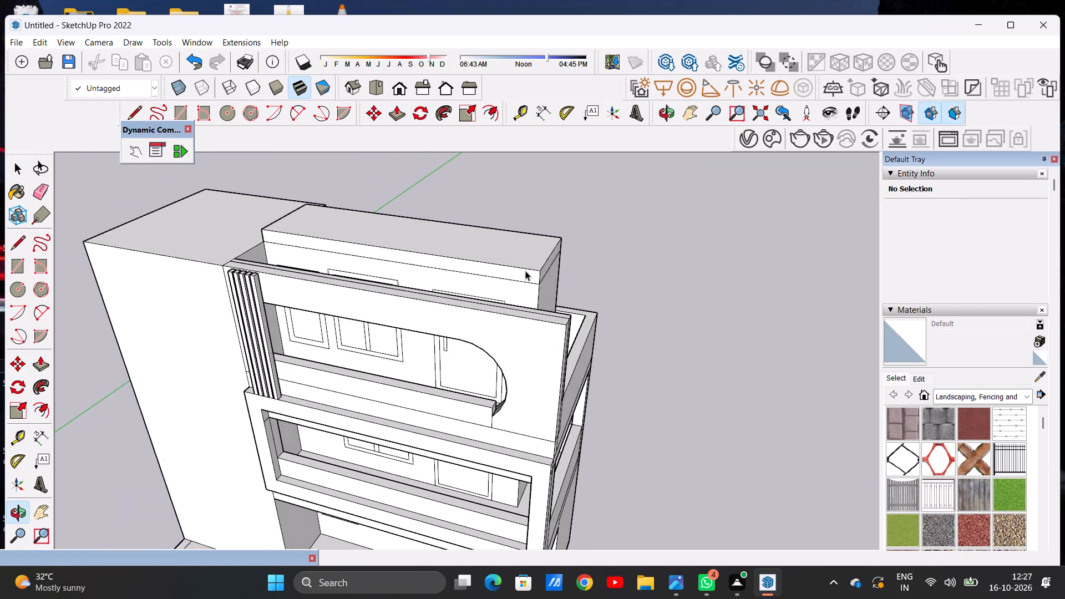
pyautogui.press('p')
pyautogui.scroll(5, 523, 275)
pyautogui.click(531, 275)
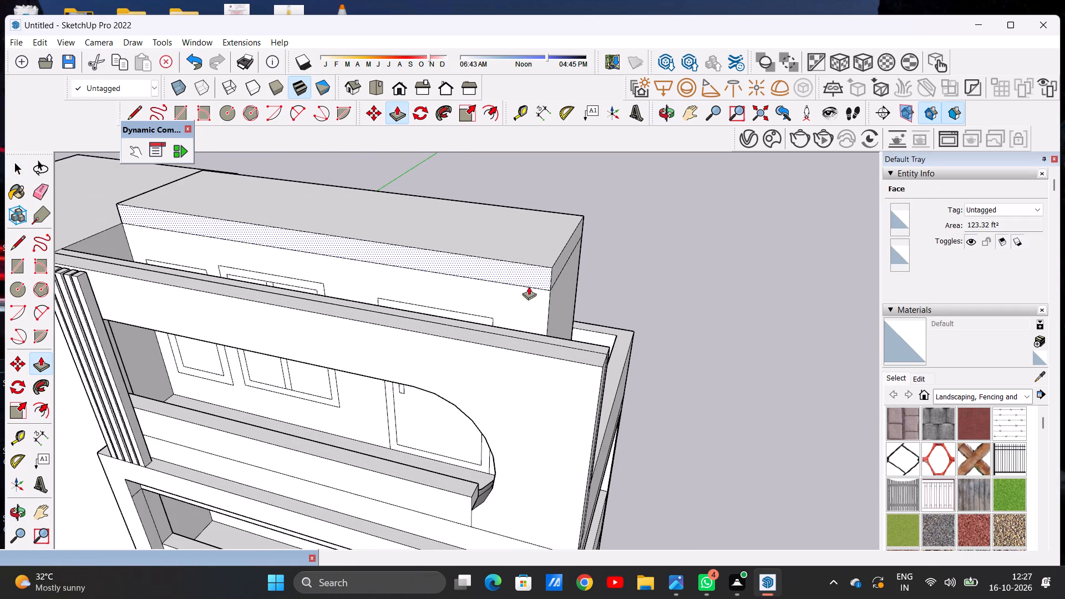
pyautogui.scroll(-7, 516, 351)
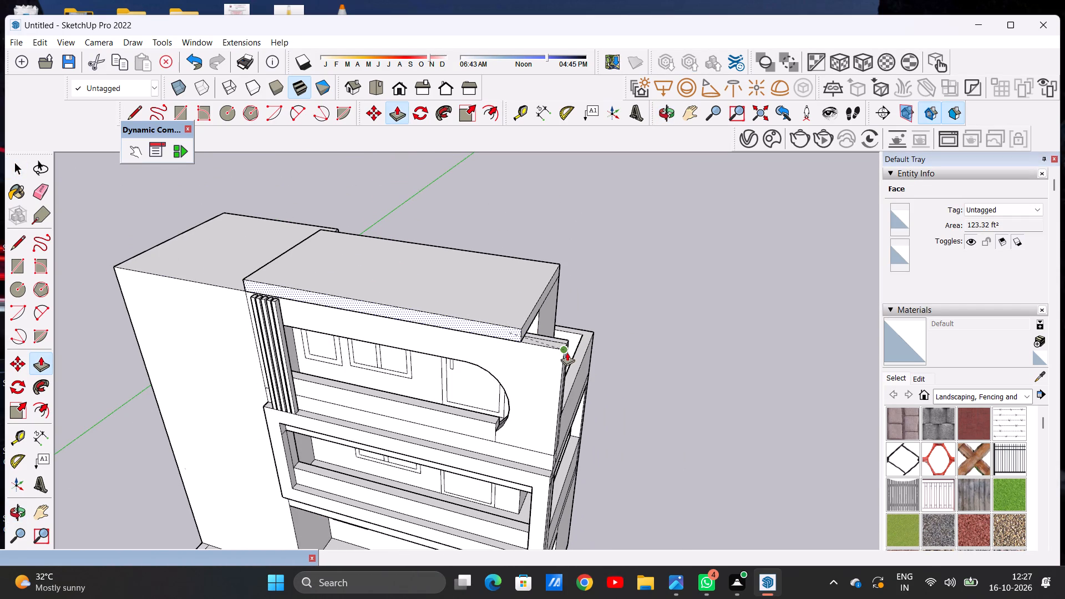
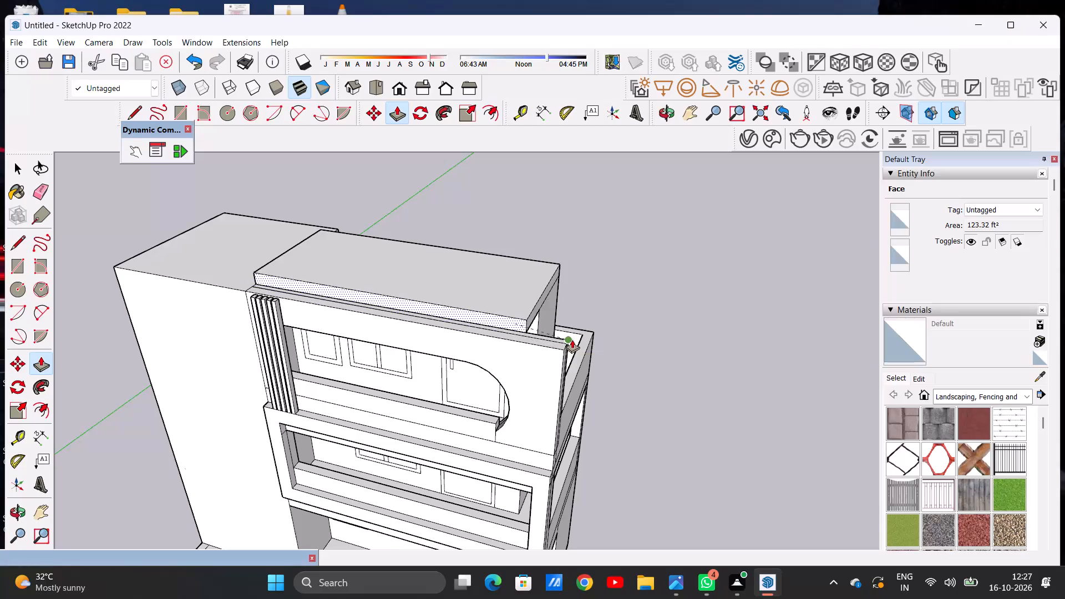
# Finish extending the roof slab's long front face with Push/Pull, up to the front wall's inner corner.
pyautogui.click(572, 339)
# Push/Pull the roof slab's short end face out to the outer end corner of the top-floor front wall.
pyautogui.moveTo(617, 347); pyautogui.dragTo(267, 383, button='middle')
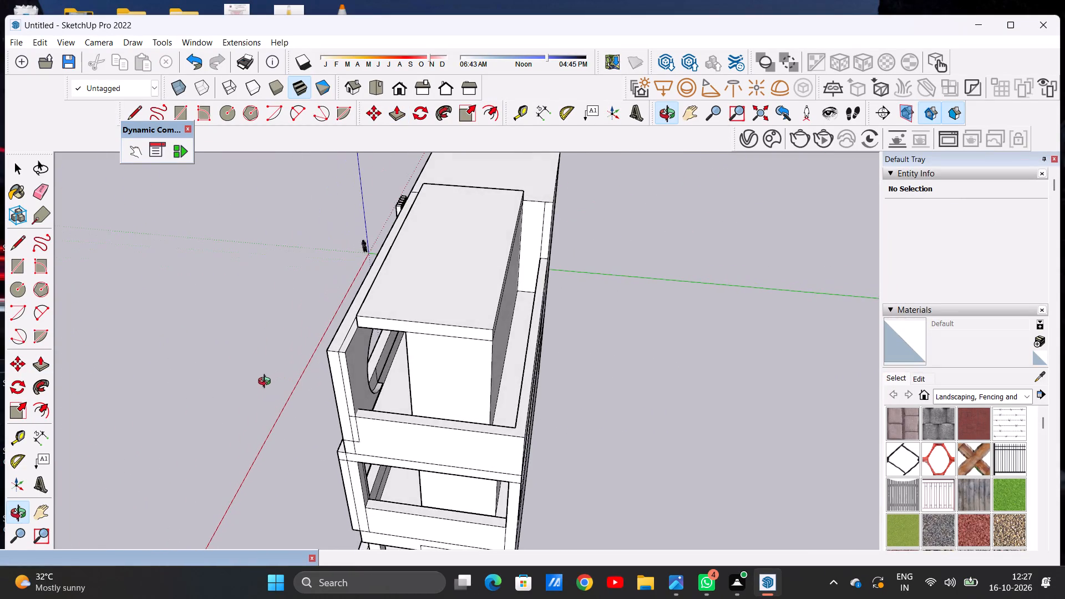
pyautogui.moveTo(267, 383); pyautogui.dragTo(267, 383, button='middle')
pyautogui.scroll(11, 349, 317)
pyautogui.click(379, 324)
pyautogui.scroll(-9, 362, 351)
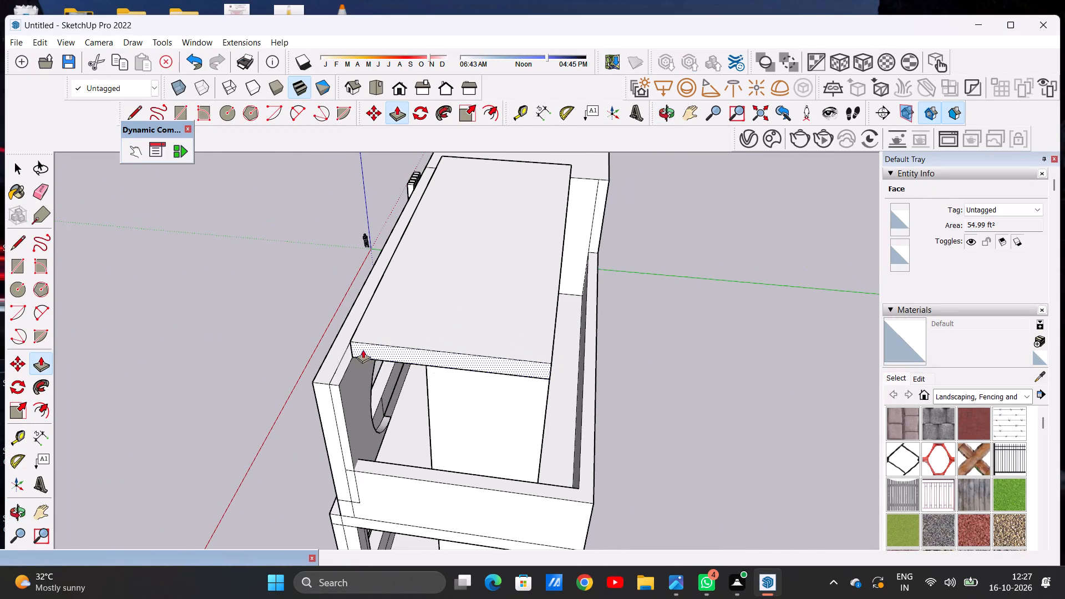
pyautogui.click(315, 384)
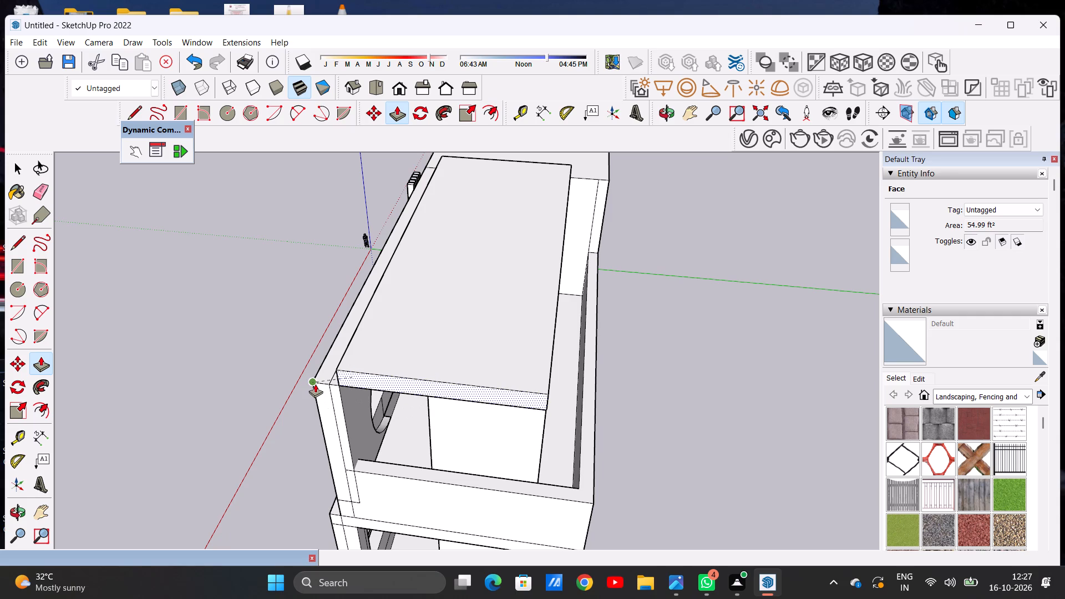
# Push/Pull the roof slab's long rear face out to the outer corner of the top-floor parapet.
pyautogui.scroll(-5, 584, 316)
pyautogui.moveTo(600, 337); pyautogui.dragTo(627, 334, button='middle')
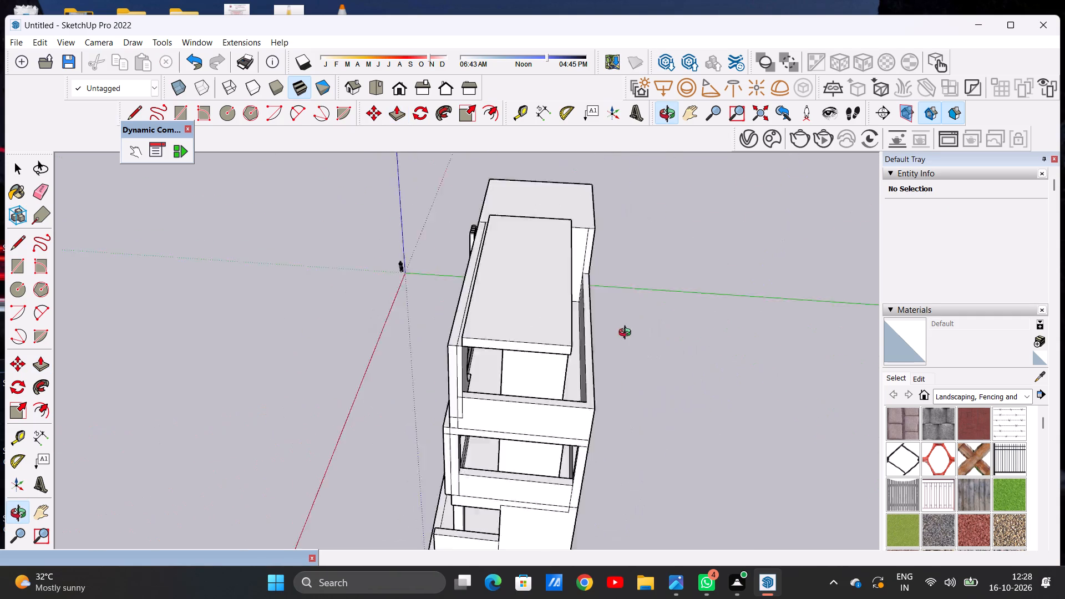
pyautogui.moveTo(627, 334); pyautogui.dragTo(684, 333, button='middle')
pyautogui.moveTo(684, 333); pyautogui.dragTo(509, 286, button='middle')
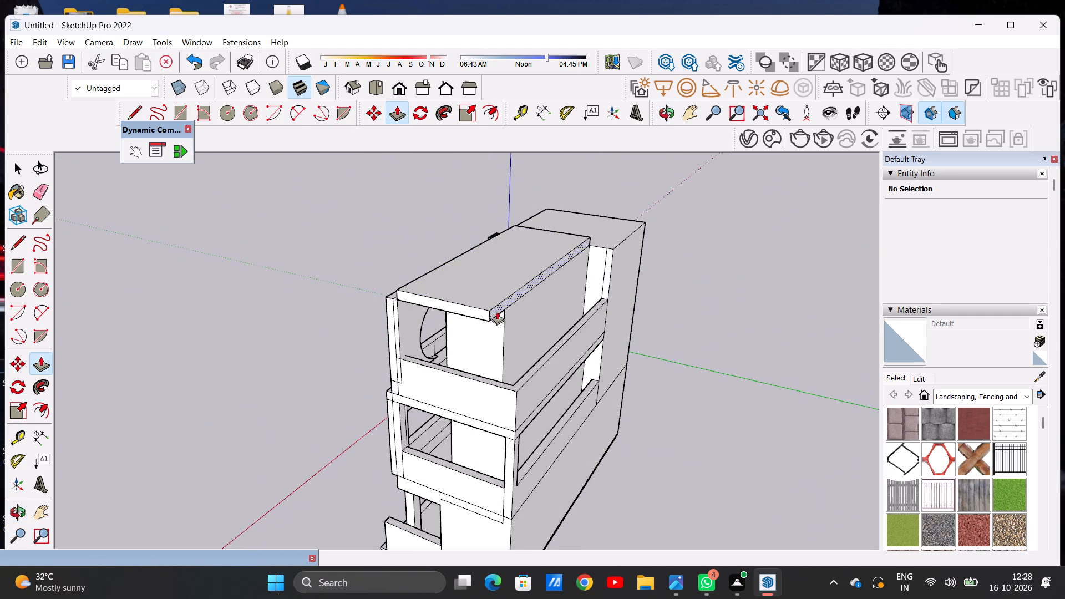
pyautogui.scroll(9, 497, 311)
pyautogui.click(487, 311)
pyautogui.scroll(-7, 587, 308)
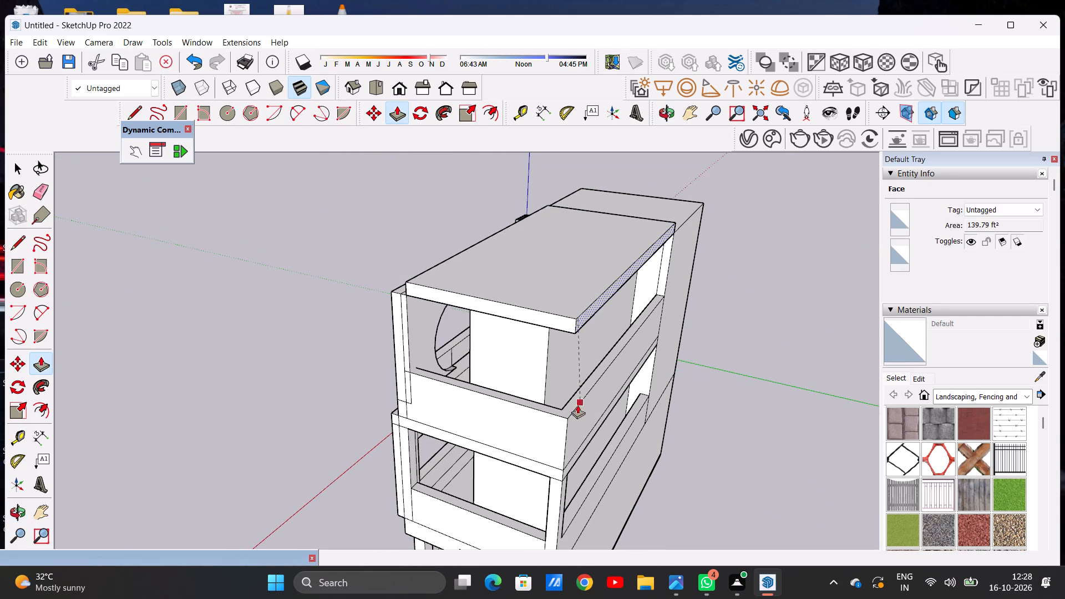
pyautogui.click(570, 417)
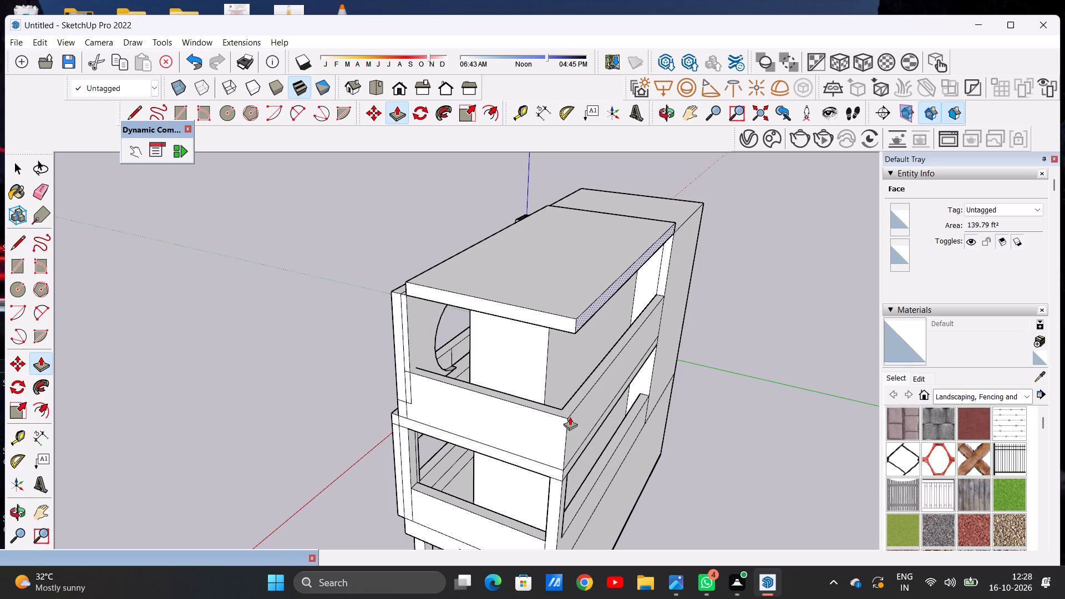
pyautogui.press('space')
# Outline a column footprint on the parapet top's outer rear corner with two lines from the inner corner to the outer edges.
pyautogui.scroll(-8, 612, 347)
pyautogui.moveTo(551, 362); pyautogui.dragTo(794, 295, button='middle')
pyautogui.moveTo(498, 321); pyautogui.dragTo(363, 346, button='middle')
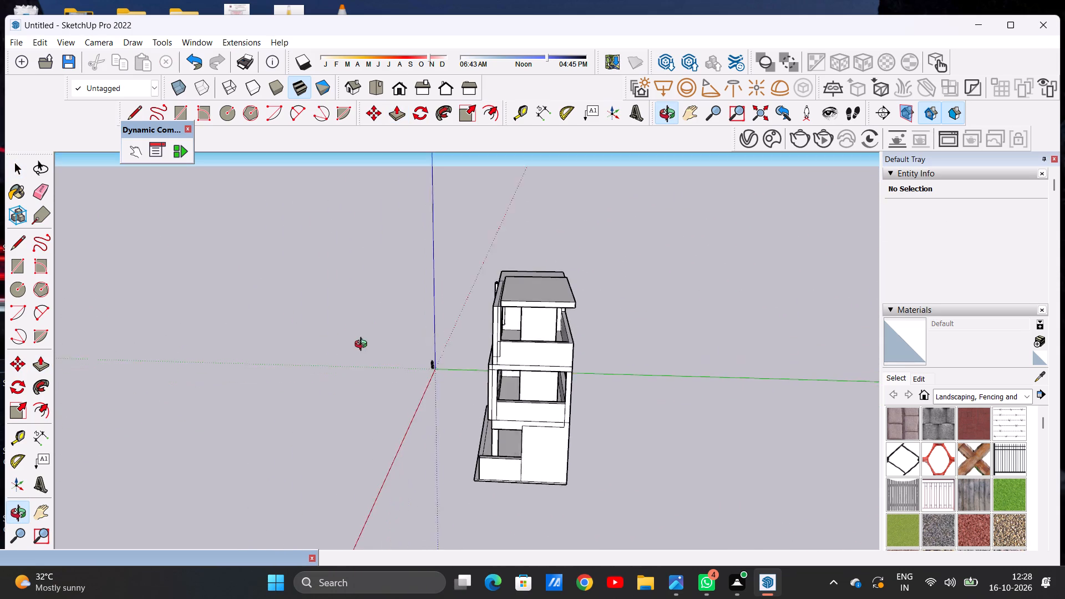
pyautogui.moveTo(363, 346); pyautogui.dragTo(351, 357, button='middle')
pyautogui.scroll(4, 619, 354)
pyautogui.moveTo(535, 333); pyautogui.dragTo(553, 417, button='middle')
pyautogui.scroll(7, 572, 393)
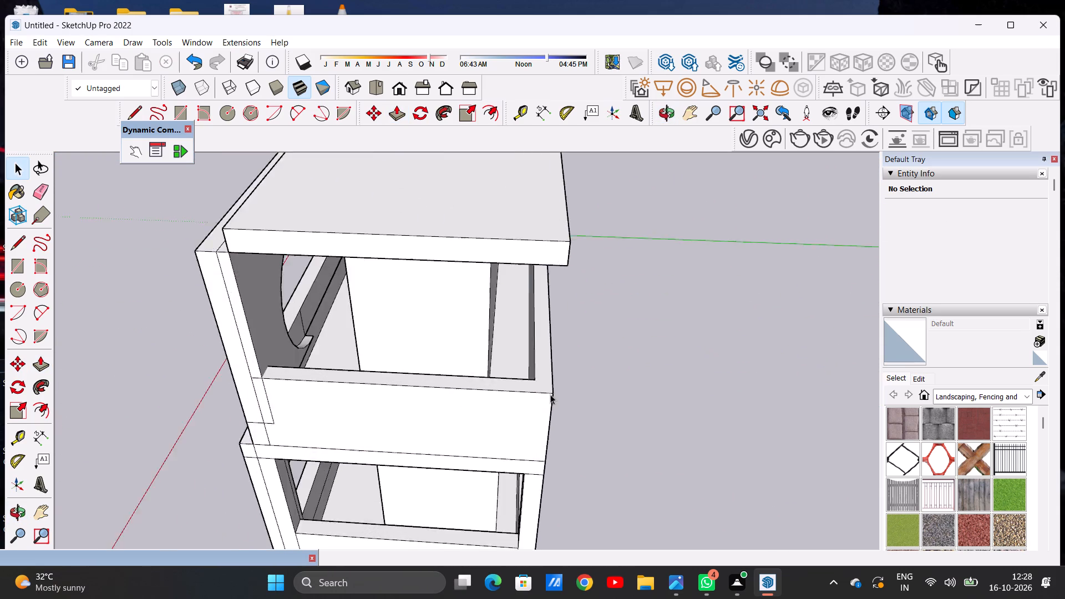
pyautogui.scroll(8, 550, 394)
pyautogui.press('l')
pyautogui.scroll(-5, 548, 393)
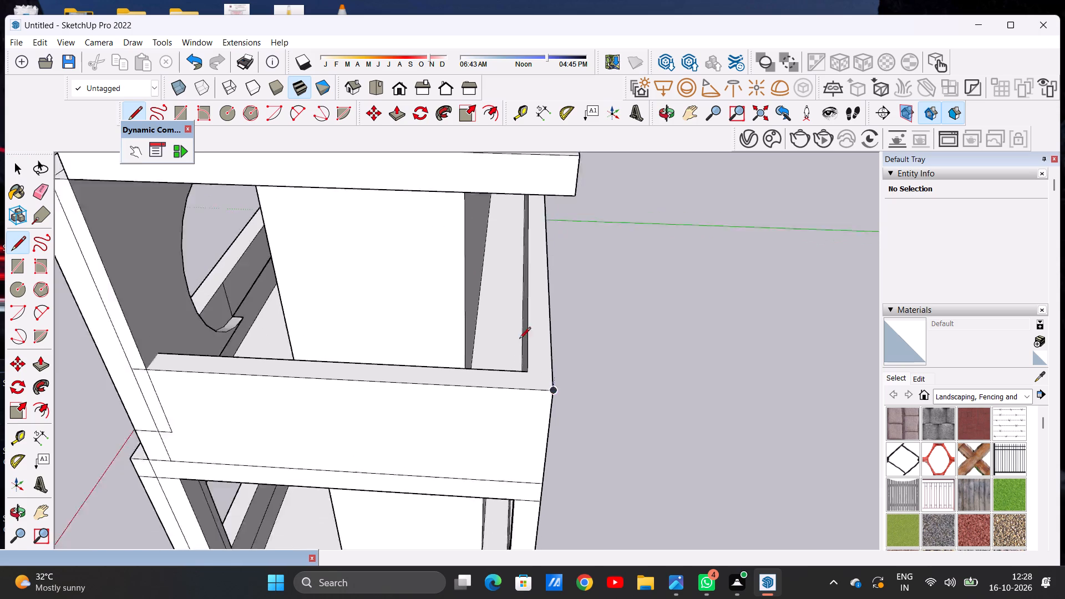
pyautogui.scroll(-2, 519, 339)
pyautogui.moveTo(498, 339); pyautogui.dragTo(528, 371, button='middle')
pyautogui.scroll(13, 561, 410)
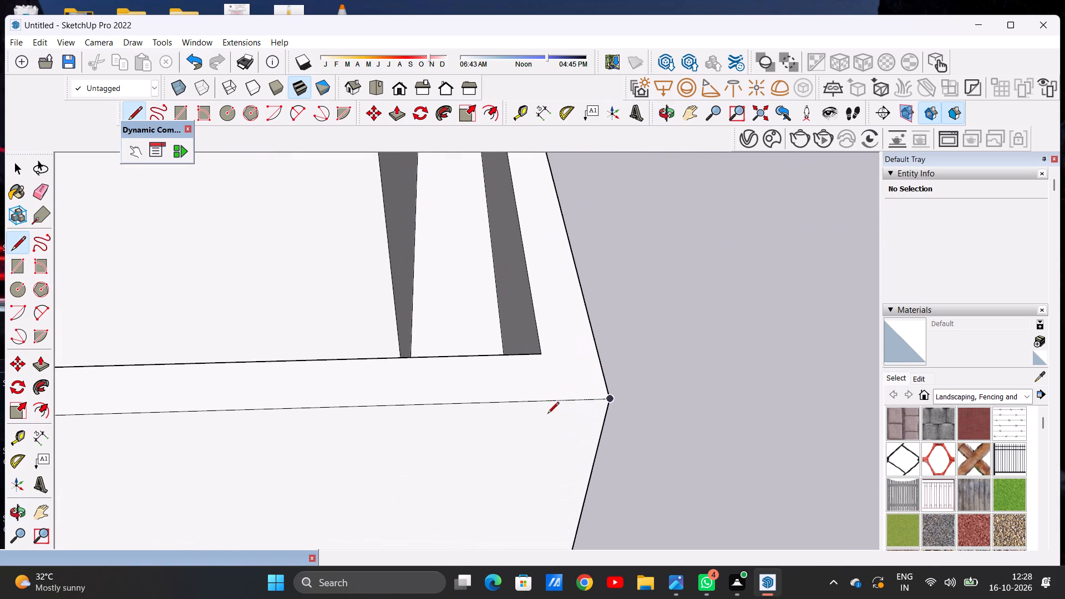
pyautogui.click(541, 344)
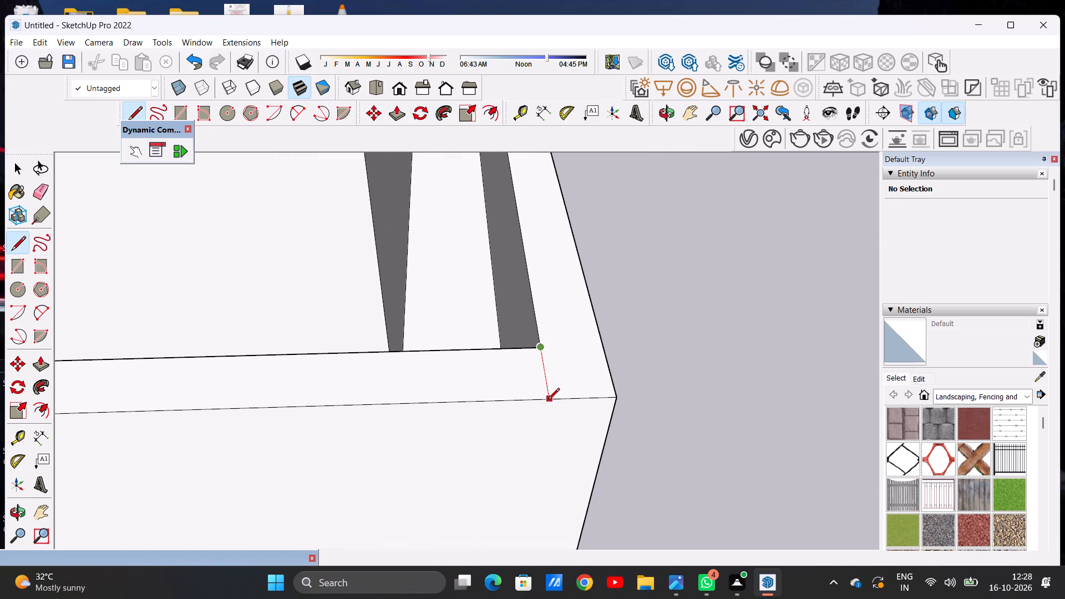
pyautogui.click(548, 400)
pyautogui.click(543, 346)
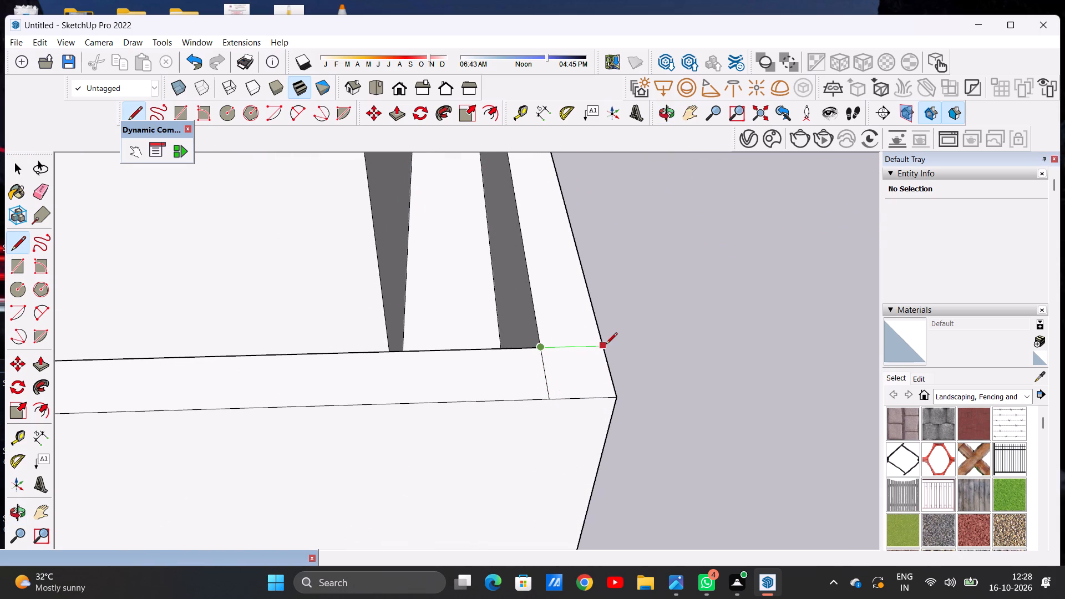
pyautogui.click(606, 345)
pyautogui.press('space')
# Push/Pull the corner footprint up to the underside of the roof slab as a corner column.
pyautogui.press('p')
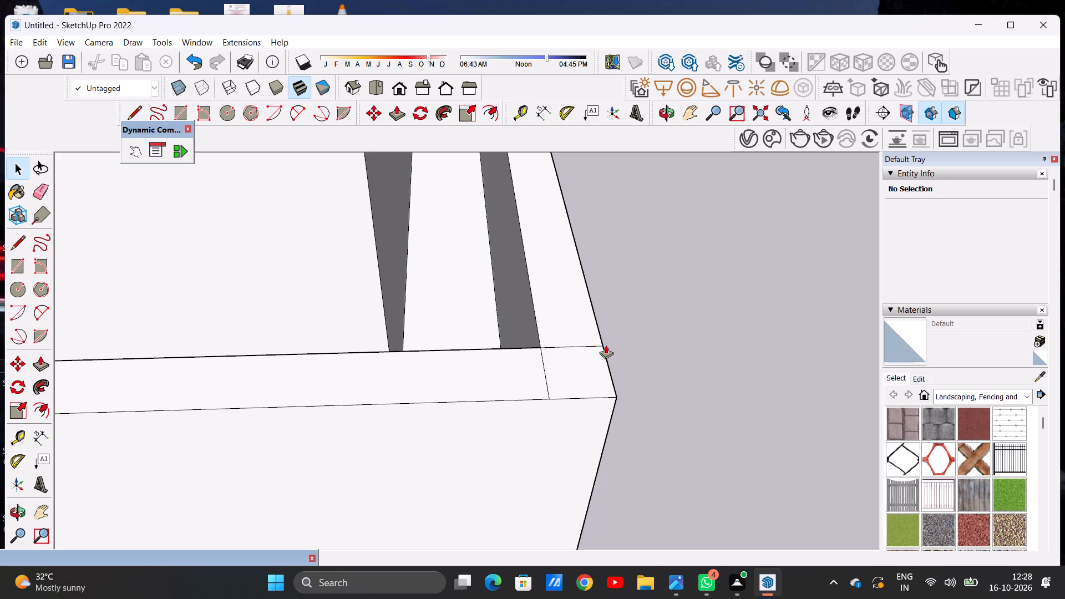
pyautogui.click(578, 373)
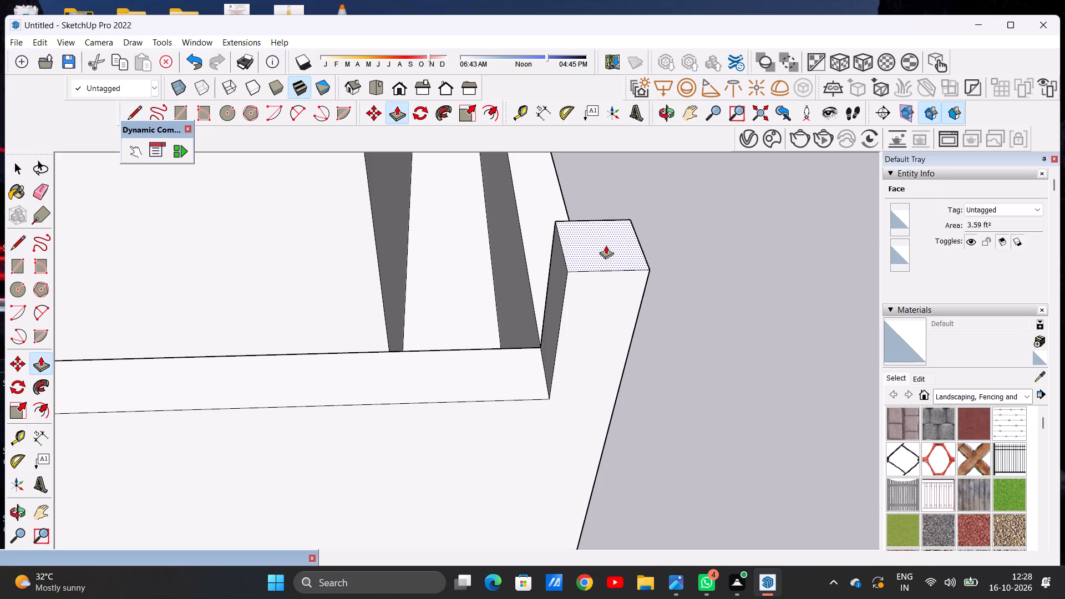
pyautogui.scroll(-20, 597, 277)
pyautogui.scroll(-2, 597, 277)
pyautogui.moveTo(610, 245); pyautogui.dragTo(513, 204, button='middle')
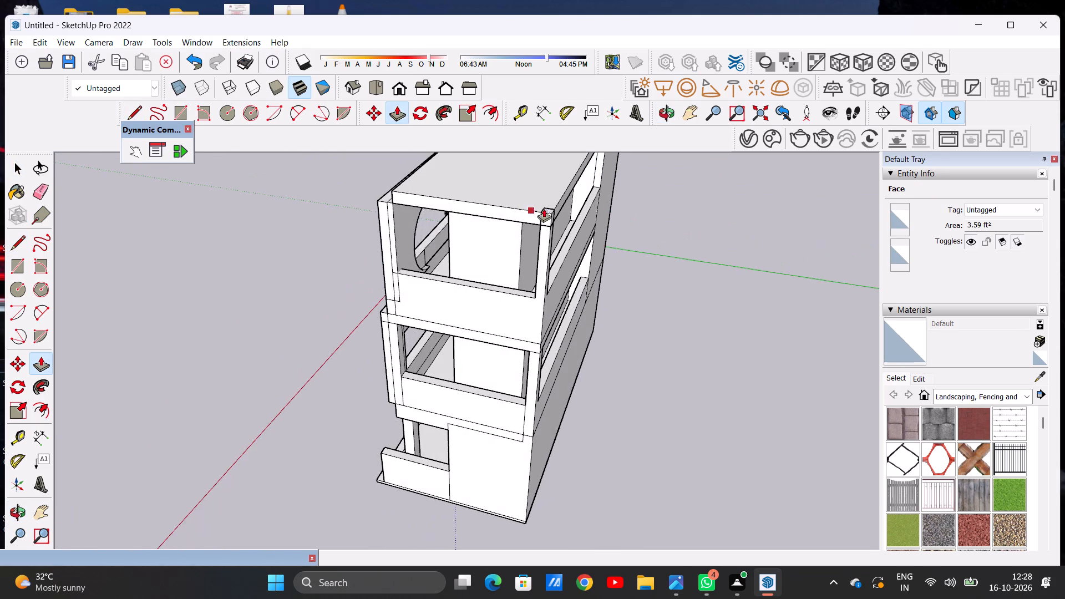
pyautogui.scroll(19, 550, 210)
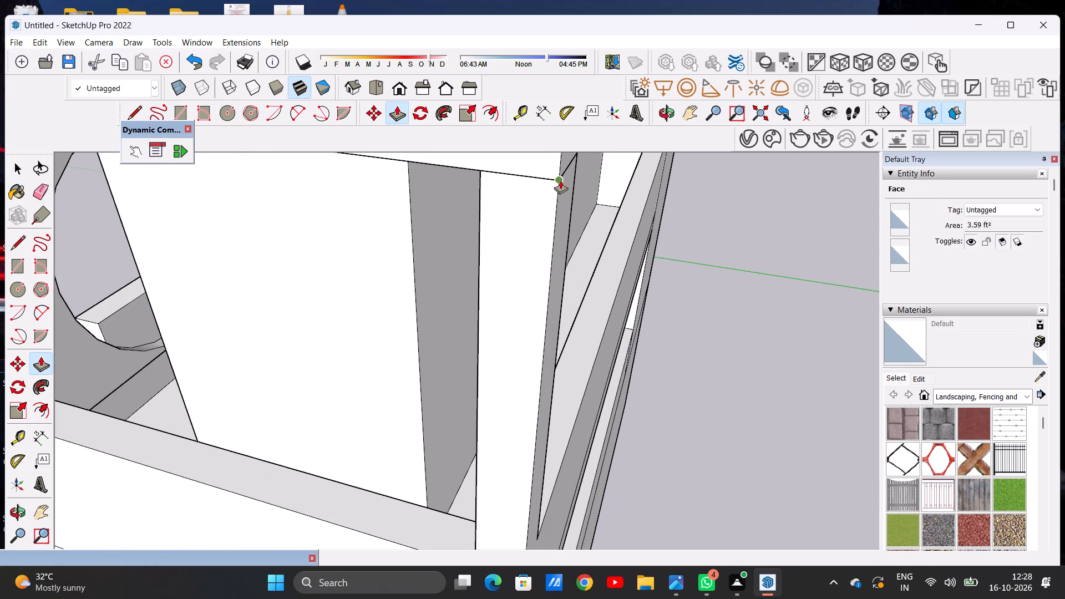
pyautogui.click(560, 180)
pyautogui.press('space')
# Erase the seam lines between the corner column and the roof slab on both outer faces.
pyautogui.scroll(-12, 560, 306)
pyautogui.moveTo(626, 341); pyautogui.dragTo(499, 259, button='middle')
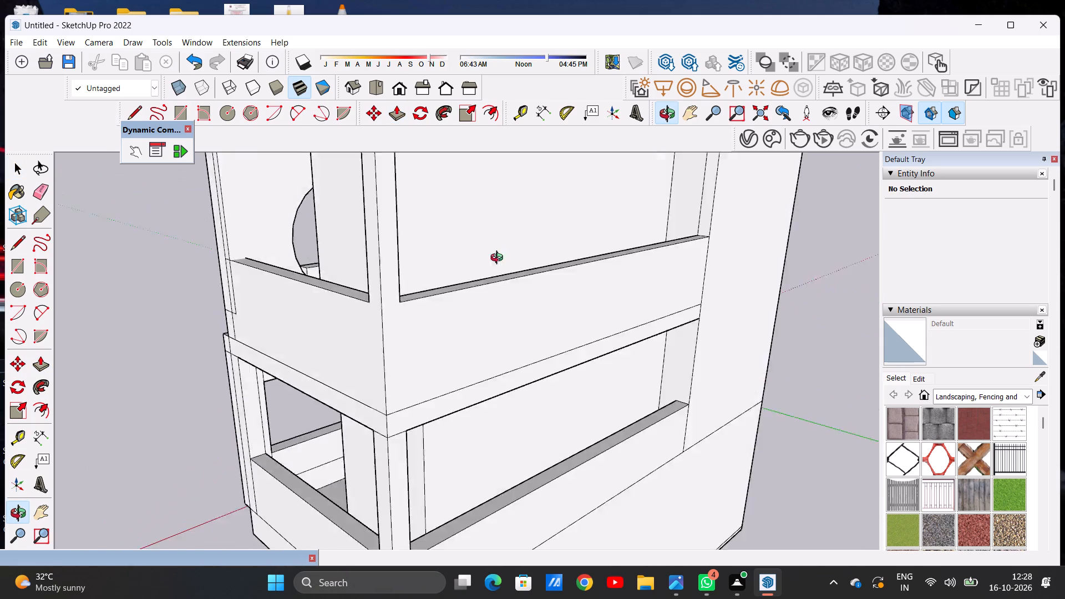
pyautogui.moveTo(499, 259); pyautogui.dragTo(439, 298, button='middle')
pyautogui.scroll(-6, 550, 327)
pyautogui.moveTo(591, 350); pyautogui.dragTo(419, 310, button='middle')
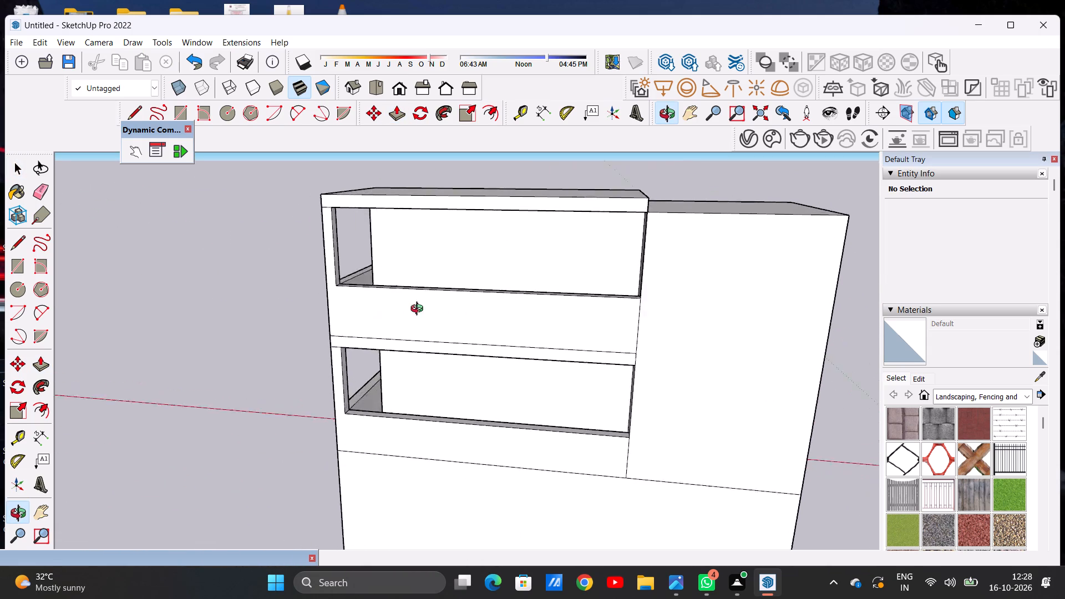
pyautogui.moveTo(419, 310); pyautogui.dragTo(617, 321, button='middle')
pyautogui.scroll(17, 442, 224)
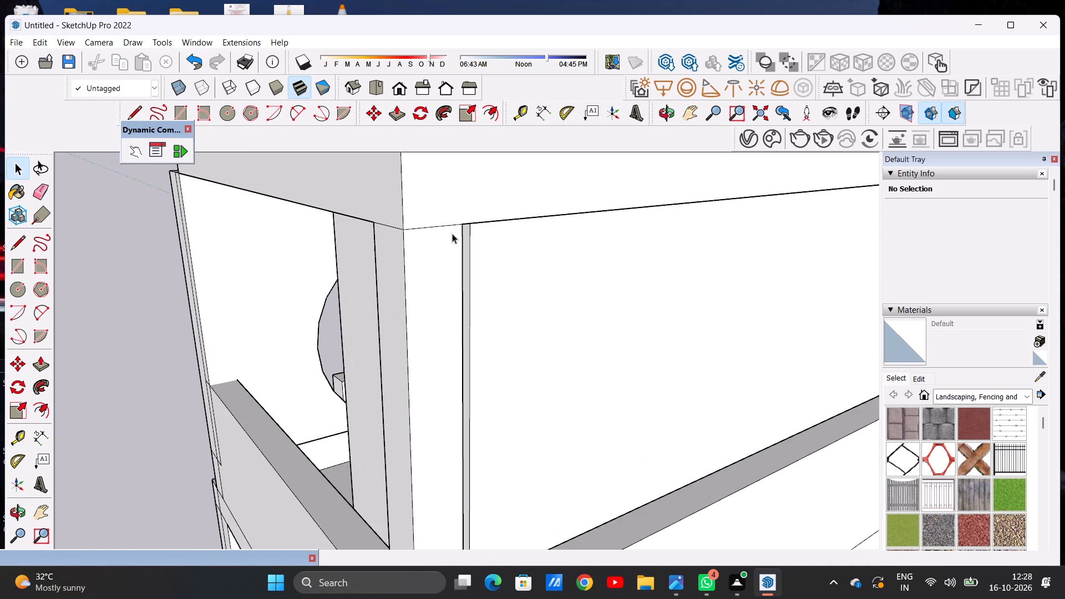
pyautogui.press('e')
pyautogui.moveTo(442, 222); pyautogui.dragTo(442, 247)
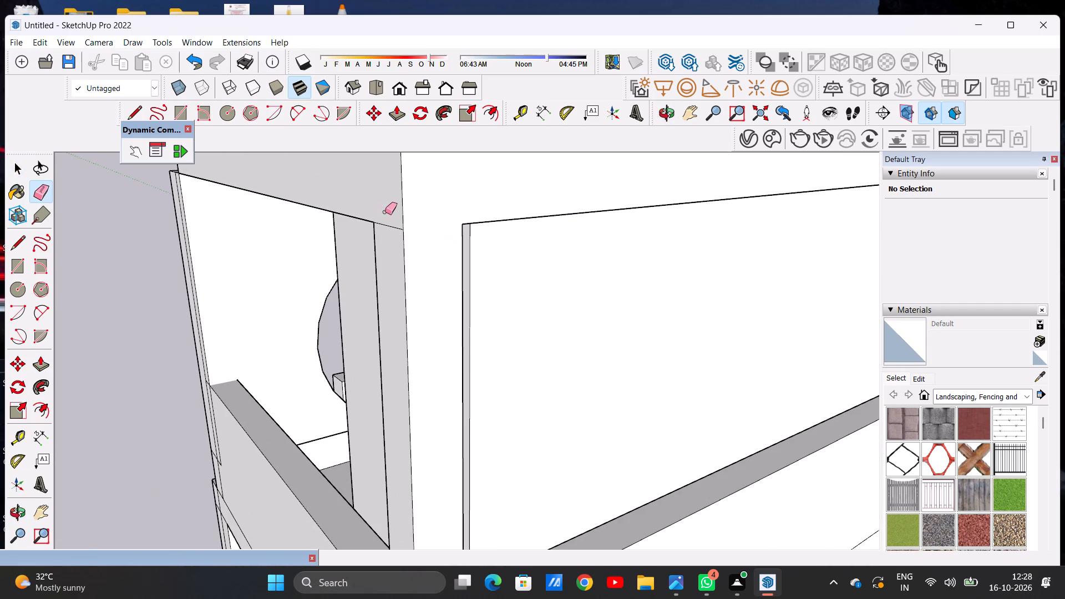
pyautogui.moveTo(390, 220); pyautogui.dragTo(393, 240)
# Examine the extended roof slab, the corner column and the front facade from several angles.
pyautogui.scroll(-13, 473, 248)
pyautogui.moveTo(559, 281); pyautogui.dragTo(658, 281, button='middle')
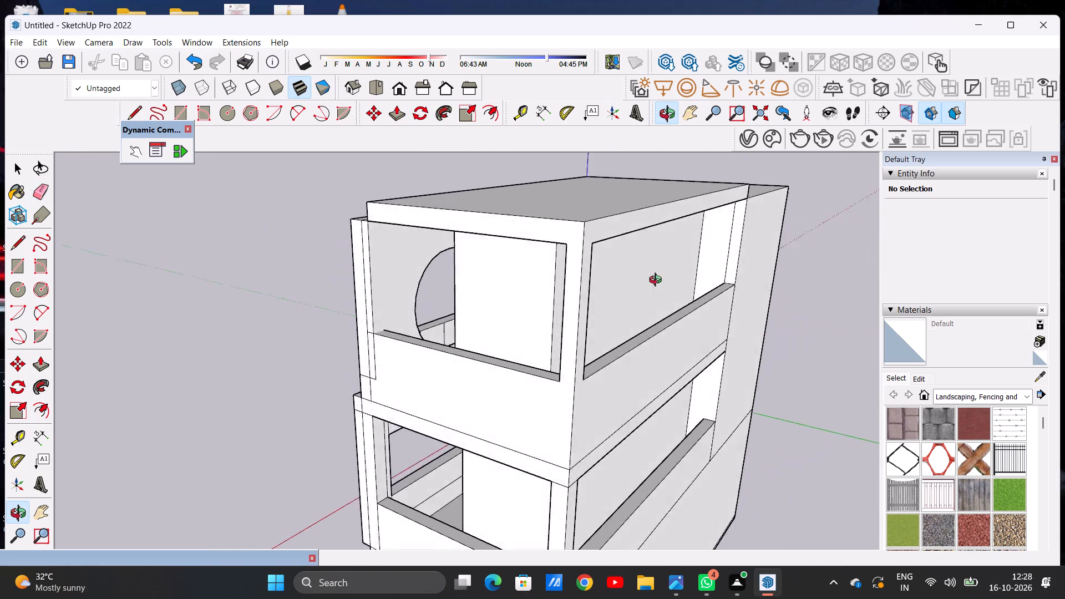
pyautogui.moveTo(658, 281); pyautogui.dragTo(733, 271, button='middle')
pyautogui.scroll(-4, 524, 257)
pyautogui.moveTo(371, 288); pyautogui.dragTo(648, 309, button='middle')
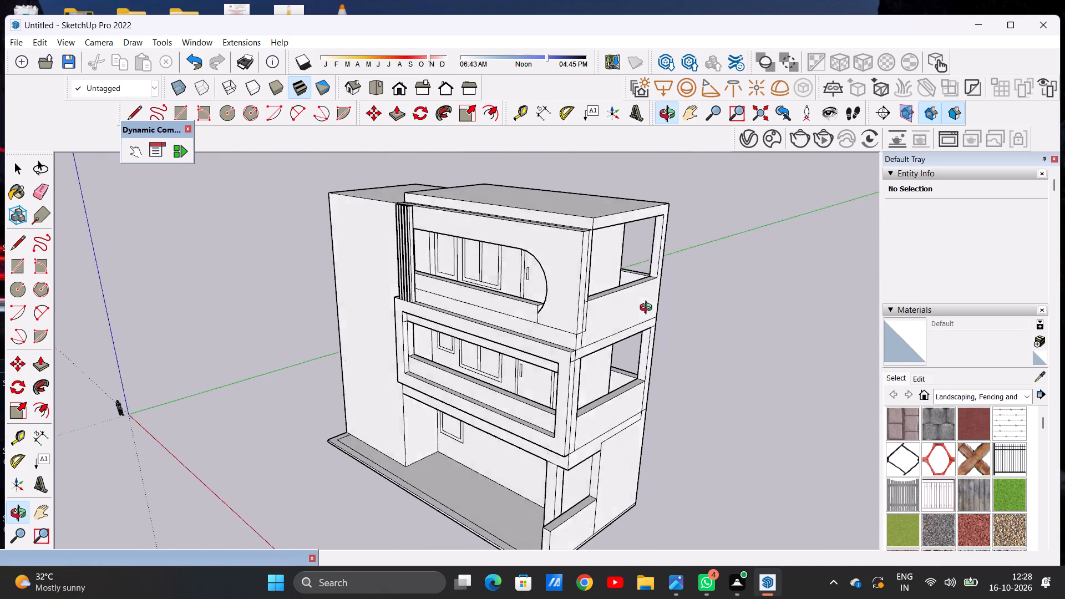
pyautogui.moveTo(648, 309); pyautogui.dragTo(702, 332, button='middle')
pyautogui.press('space')
pyautogui.moveTo(455, 232); pyautogui.dragTo(597, 212, button='middle')
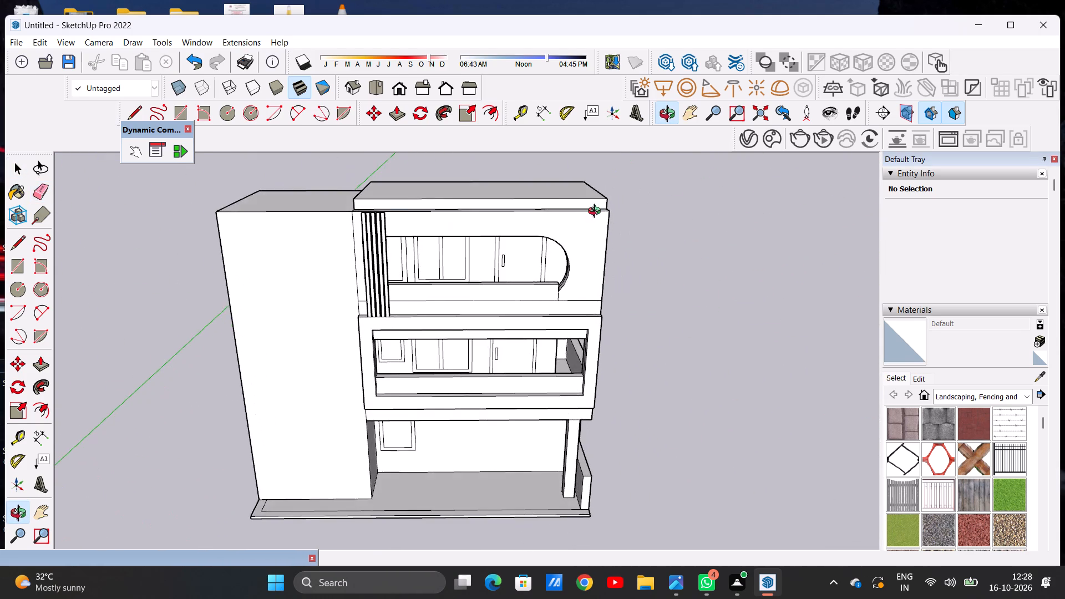
pyautogui.moveTo(597, 212); pyautogui.dragTo(504, 349, button='middle')
pyautogui.scroll(6, 631, 286)
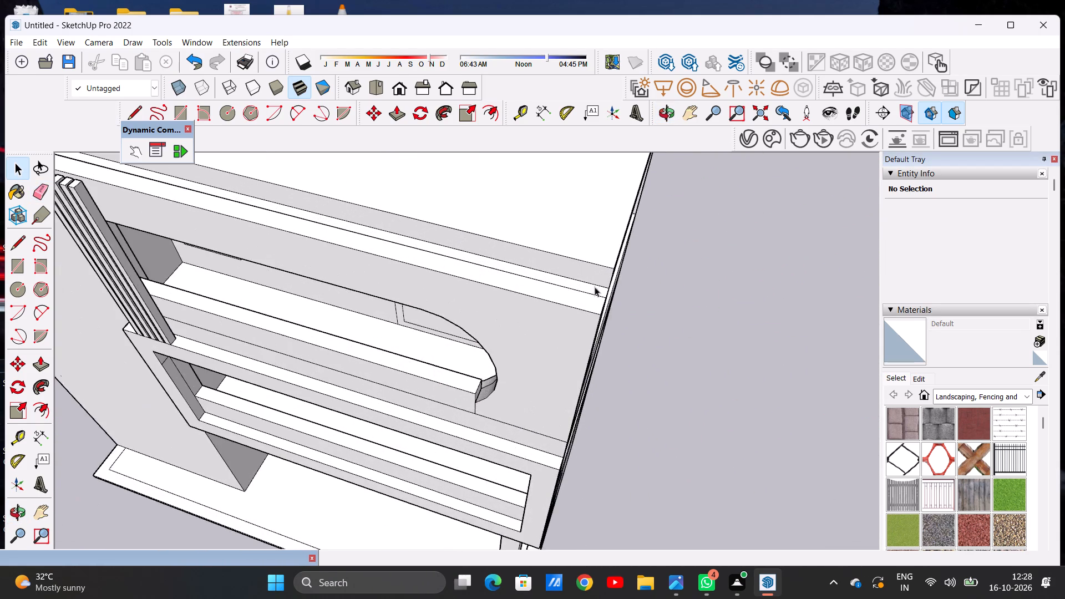
pyautogui.scroll(7, 595, 287)
pyautogui.scroll(-16, 616, 260)
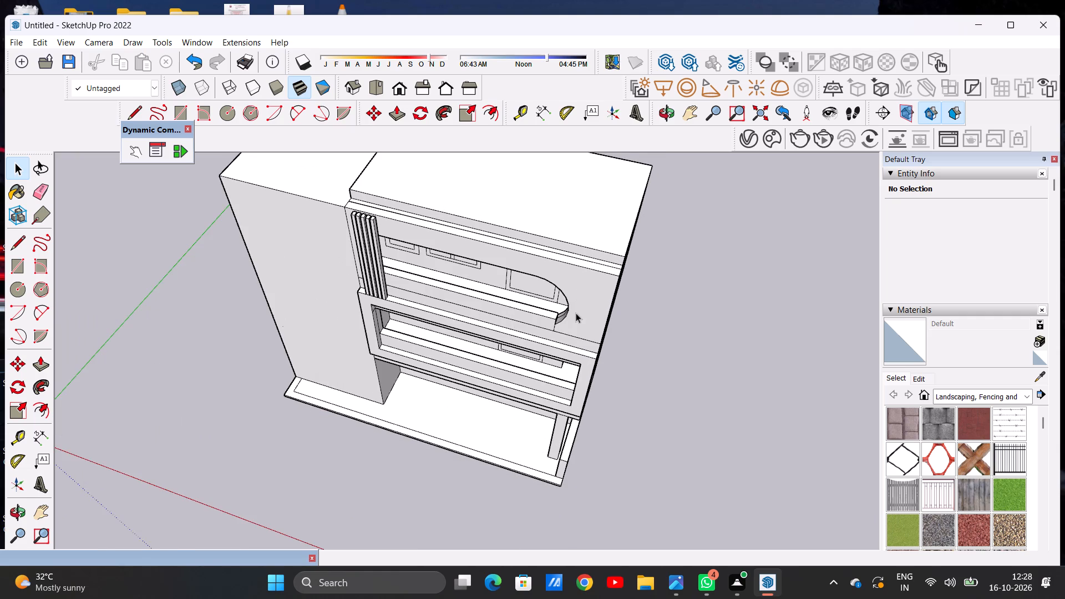
pyautogui.moveTo(576, 313); pyautogui.dragTo(592, 236, button='middle')
pyautogui.scroll(-10, 555, 292)
pyautogui.moveTo(511, 313); pyautogui.dragTo(578, 242, button='middle')
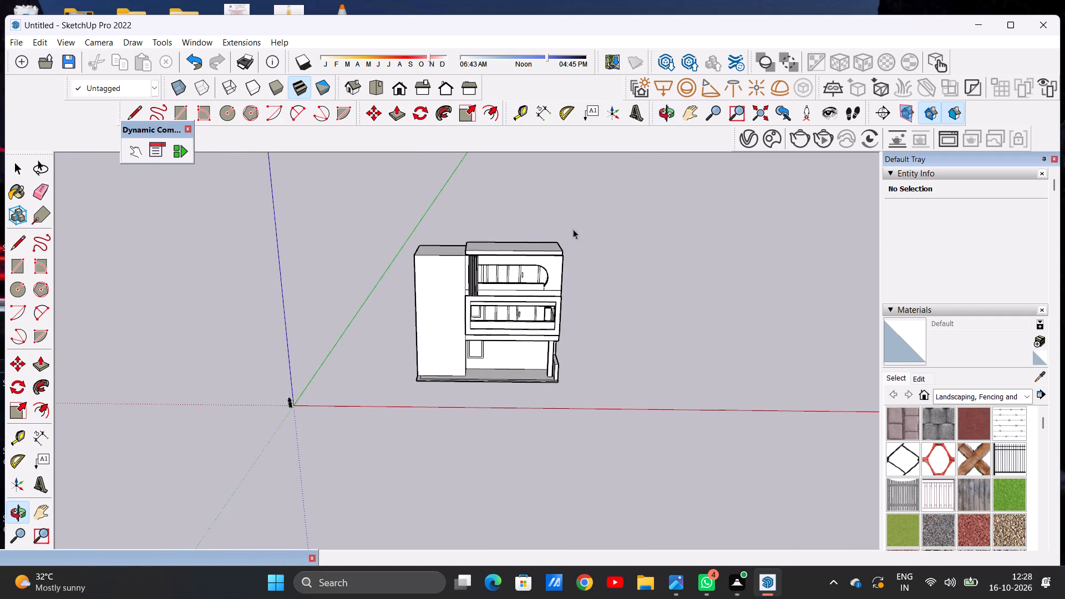
pyautogui.scroll(3, 541, 251)
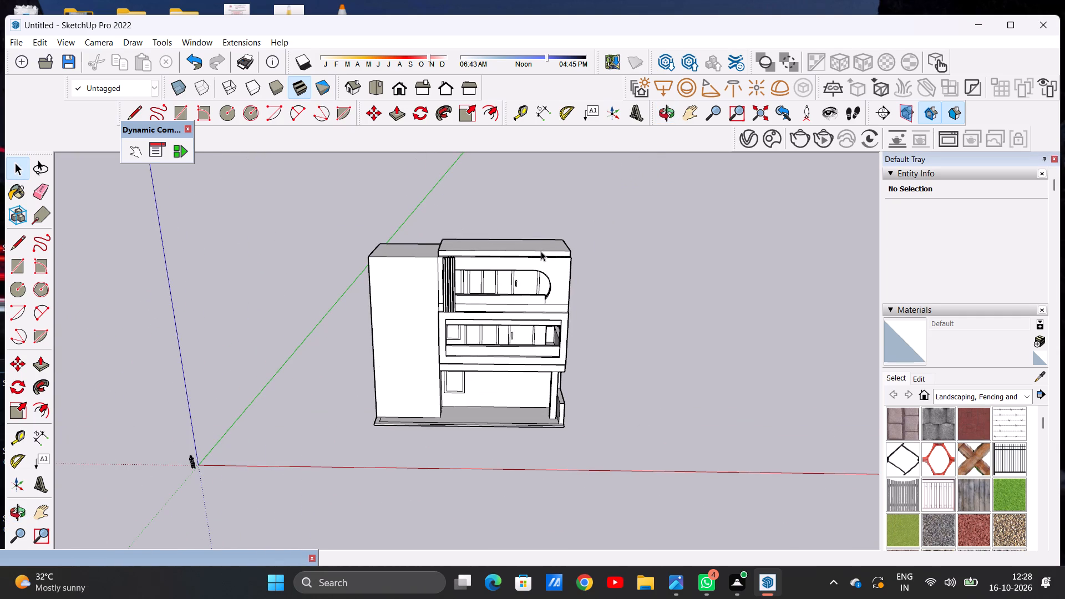
pyautogui.scroll(2, 476, 260)
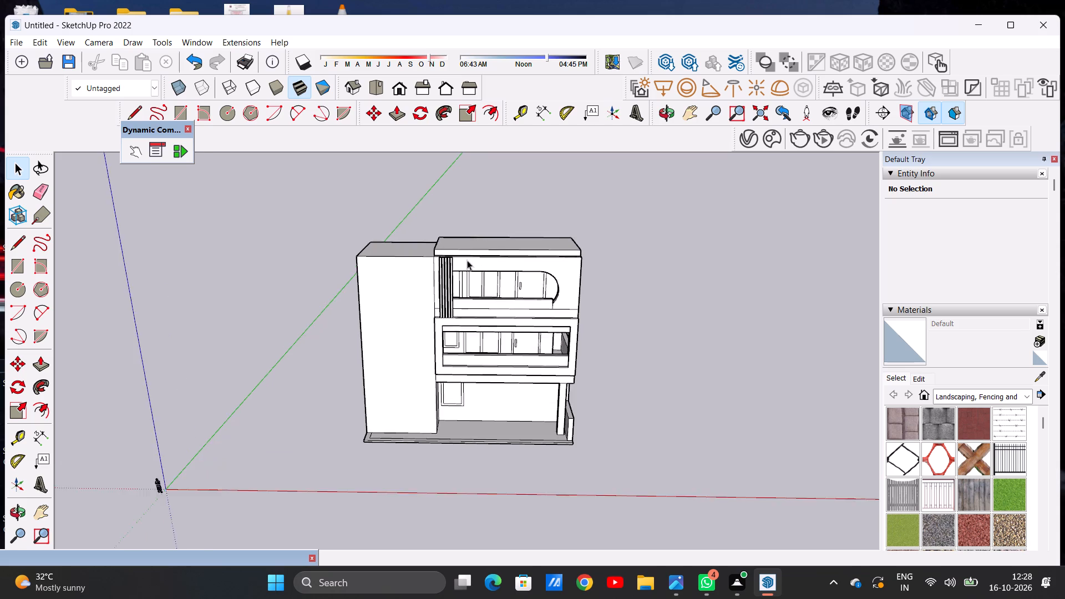
pyautogui.scroll(7, 467, 260)
pyautogui.moveTo(467, 317); pyautogui.dragTo(424, 322, button='middle')
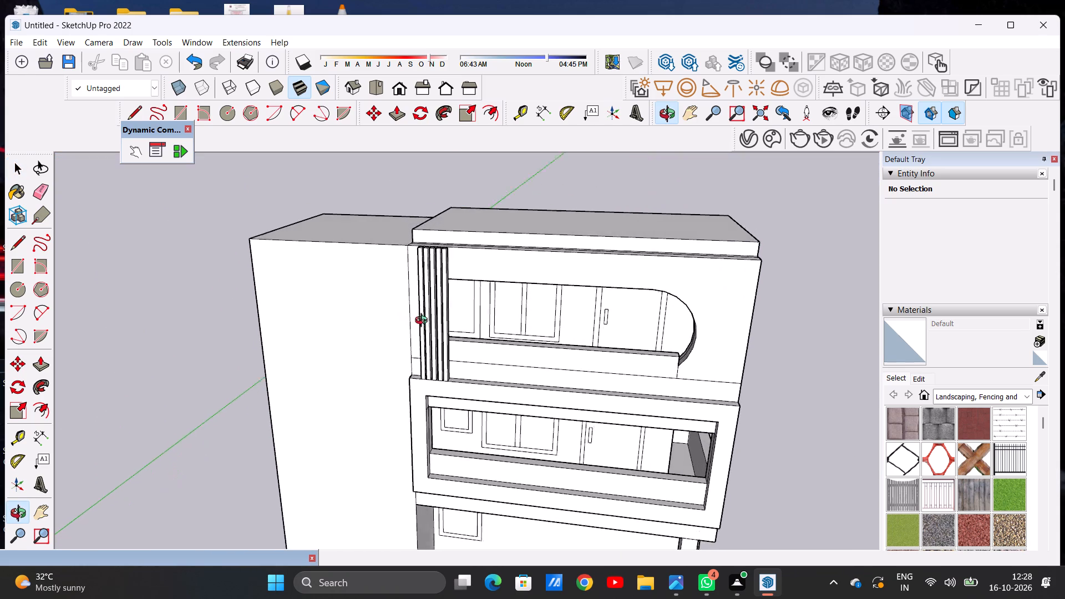
pyautogui.moveTo(424, 322); pyautogui.dragTo(441, 325, button='middle')
pyautogui.scroll(-8, 401, 323)
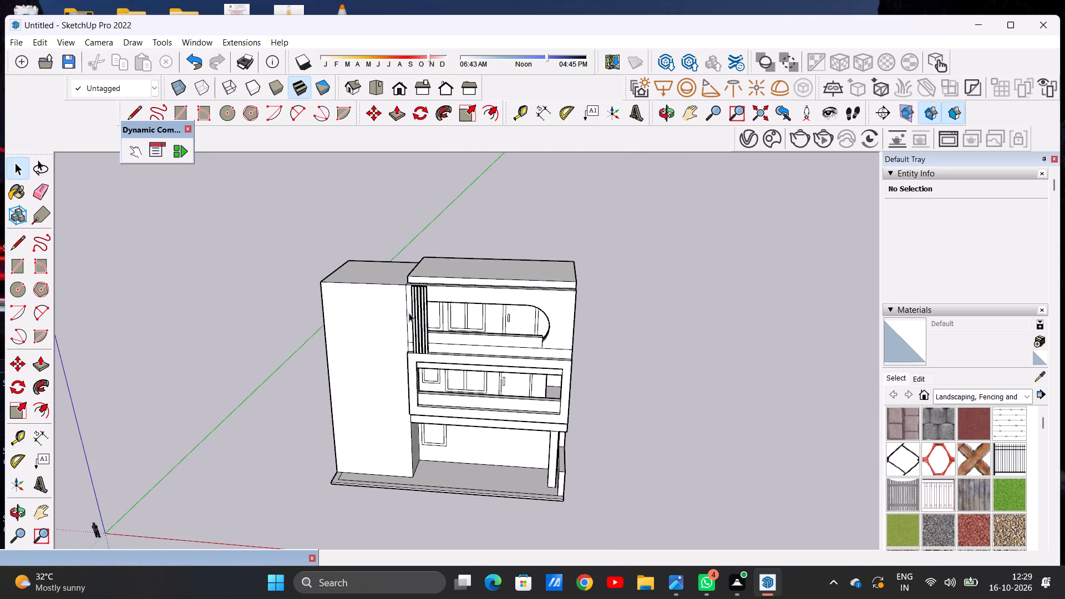
pyautogui.scroll(-3, 551, 314)
pyautogui.scroll(7, 474, 303)
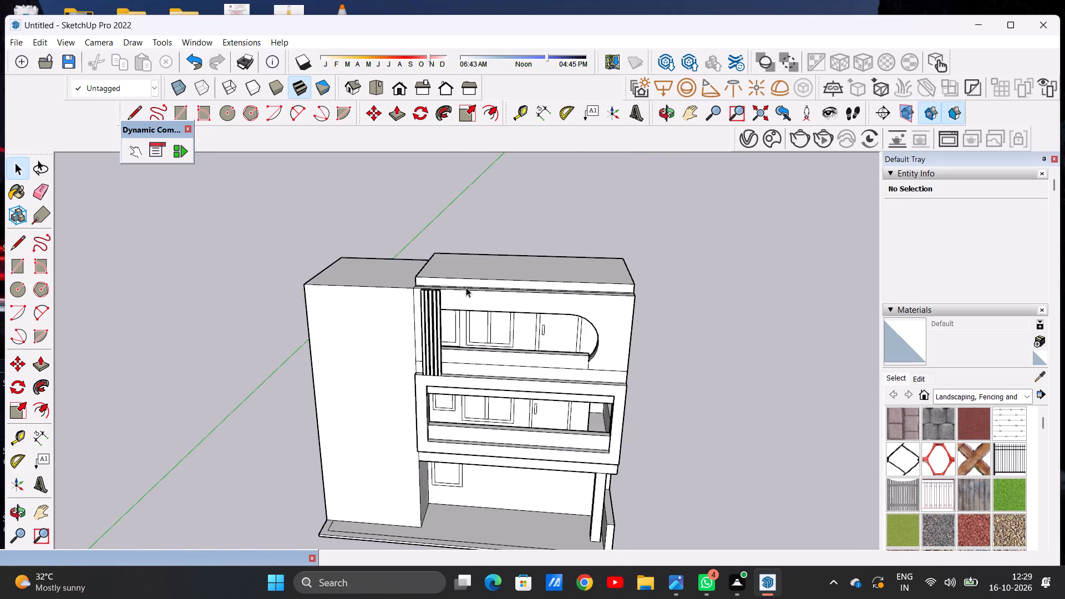
pyautogui.moveTo(466, 287); pyautogui.dragTo(514, 404, button='middle')
pyautogui.scroll(-6, 415, 298)
pyautogui.moveTo(563, 290); pyautogui.dragTo(314, 256, button='middle')
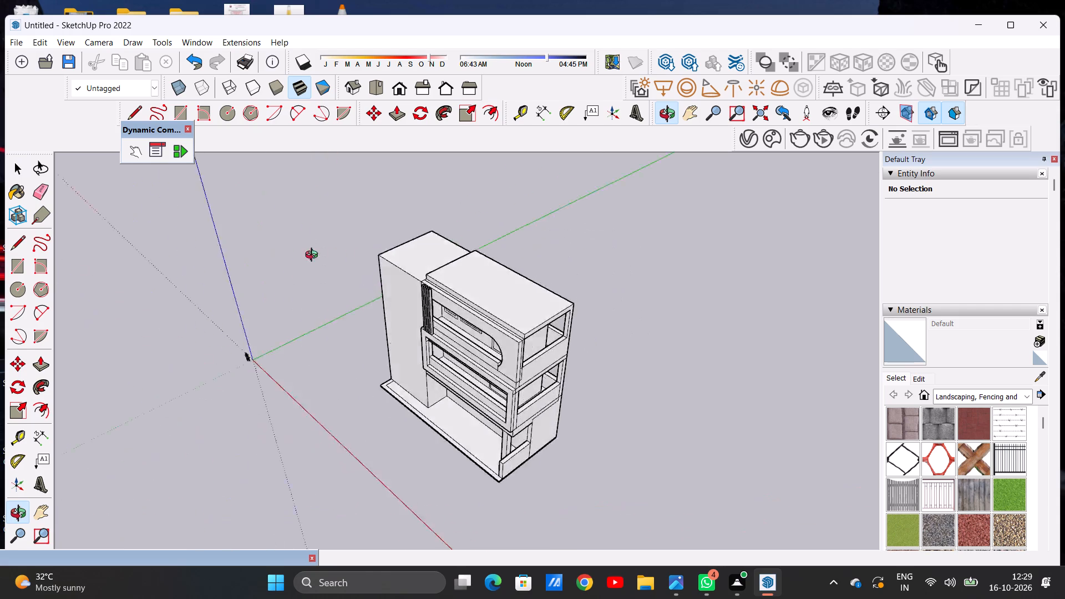
# Examine the roof slab and its junction with the solid side block from all sides of the building.
pyautogui.moveTo(314, 256); pyautogui.dragTo(552, 370, button='middle')
pyautogui.moveTo(656, 301); pyautogui.dragTo(652, 301, button='middle')
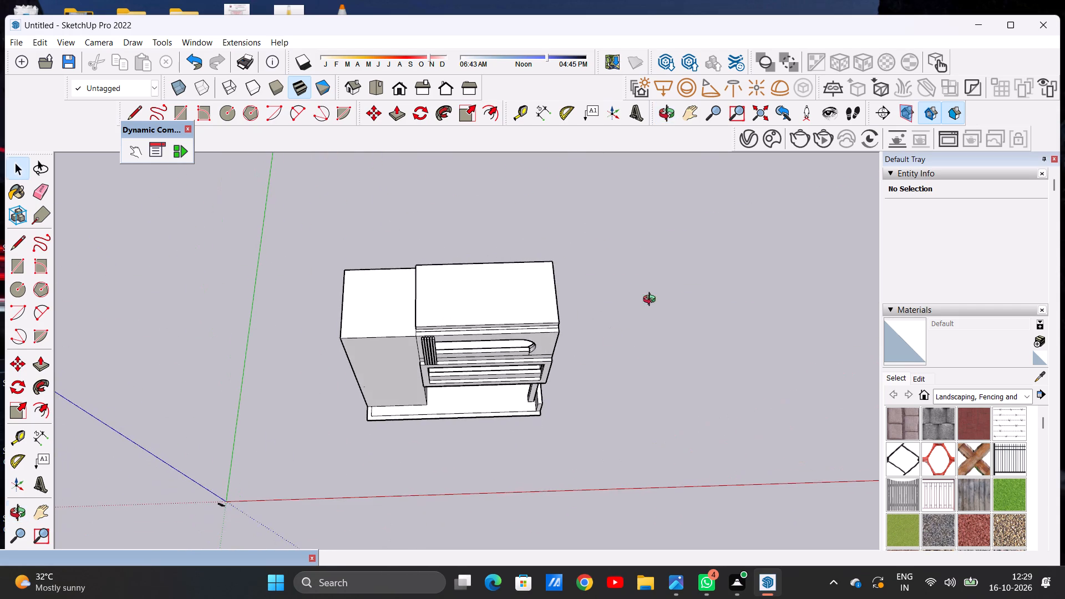
pyautogui.moveTo(652, 301); pyautogui.dragTo(155, 265, button='middle')
pyautogui.scroll(16, 499, 420)
pyautogui.moveTo(594, 344); pyautogui.dragTo(591, 344, button='middle')
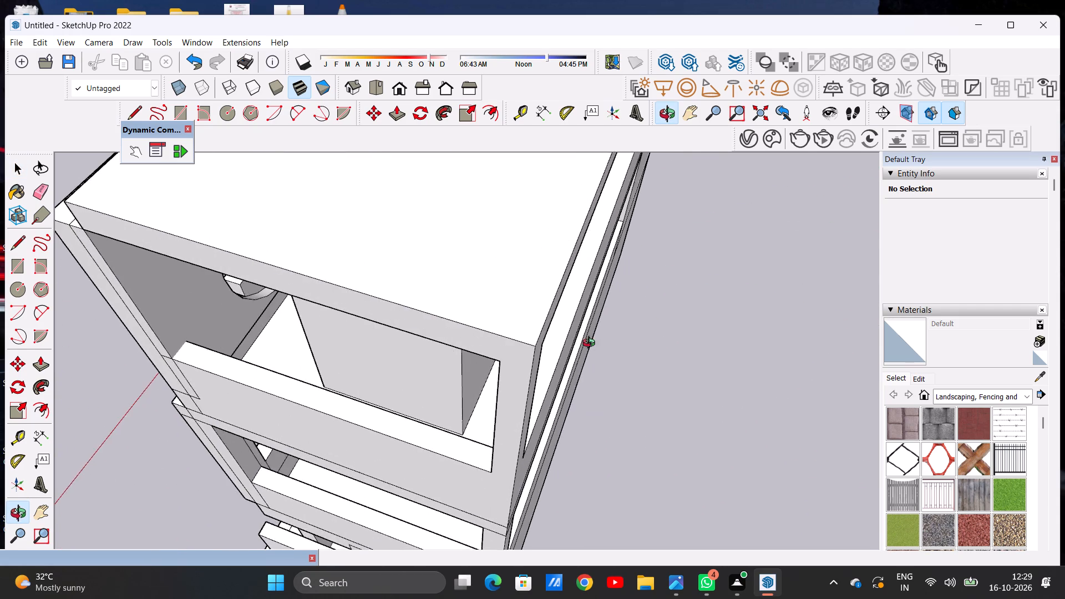
pyautogui.moveTo(591, 344); pyautogui.dragTo(535, 325, button='middle')
pyautogui.scroll(-20, 532, 336)
pyautogui.scroll(-1, 532, 336)
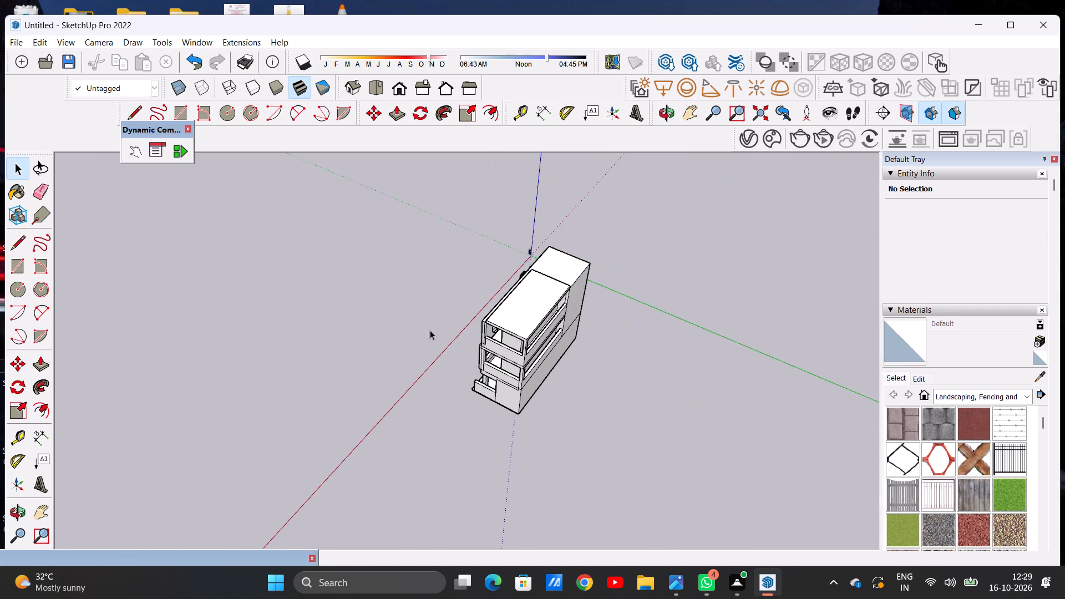
pyautogui.moveTo(398, 331); pyautogui.dragTo(759, 319, button='middle')
pyautogui.scroll(-4, 585, 315)
pyautogui.moveTo(383, 322); pyautogui.dragTo(826, 274, button='middle')
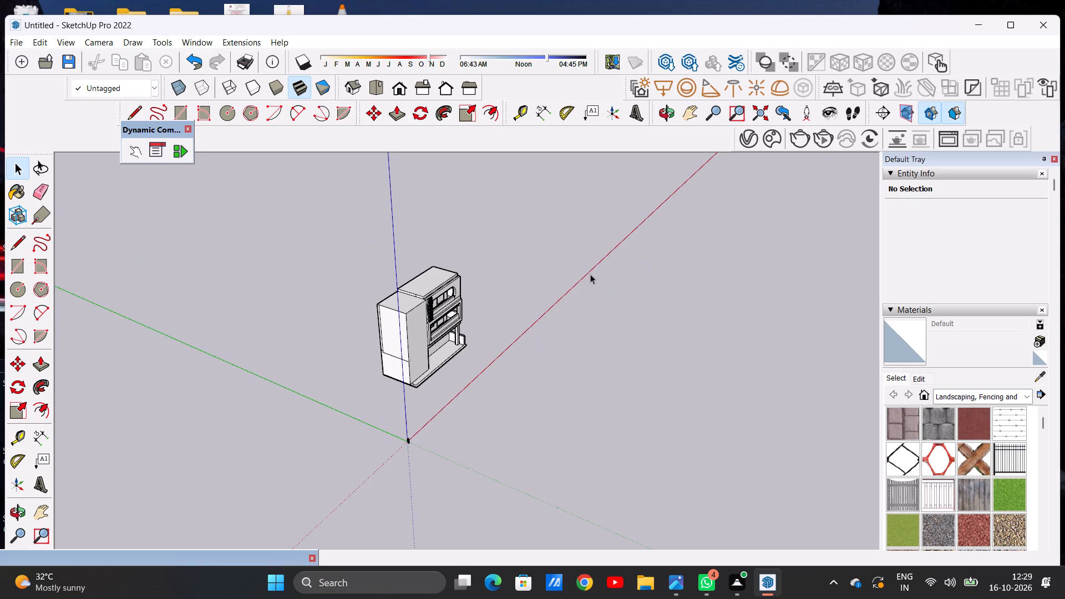
# Erase the leftover seam line on the roof slab's end face above the solid side block.
pyautogui.scroll(13, 457, 283)
pyautogui.middleClick(389, 313)
pyautogui.scroll(6, 333, 307)
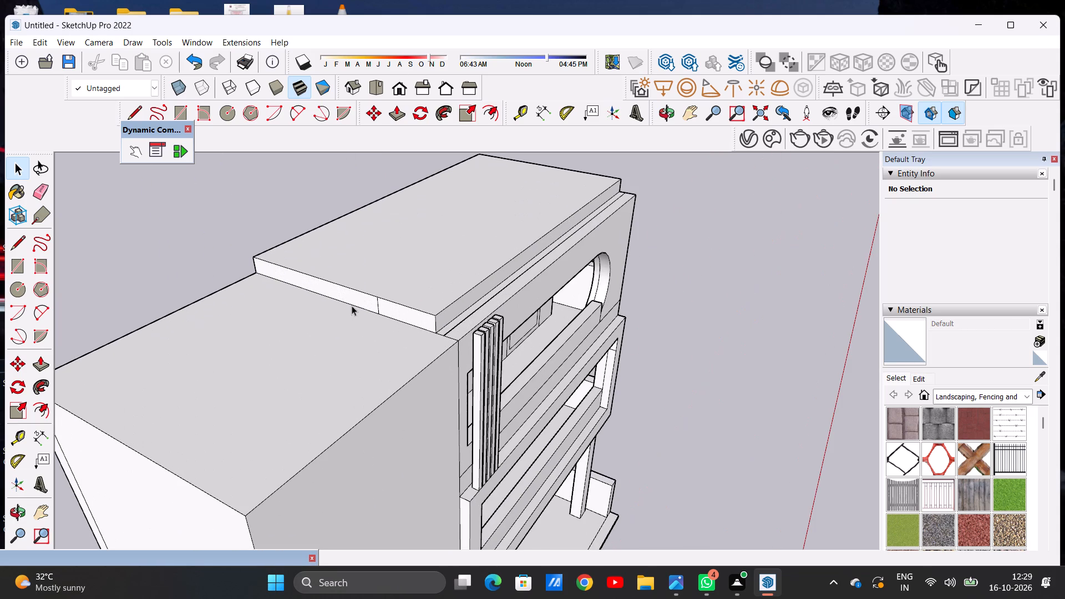
pyautogui.scroll(9, 356, 313)
pyautogui.press('e')
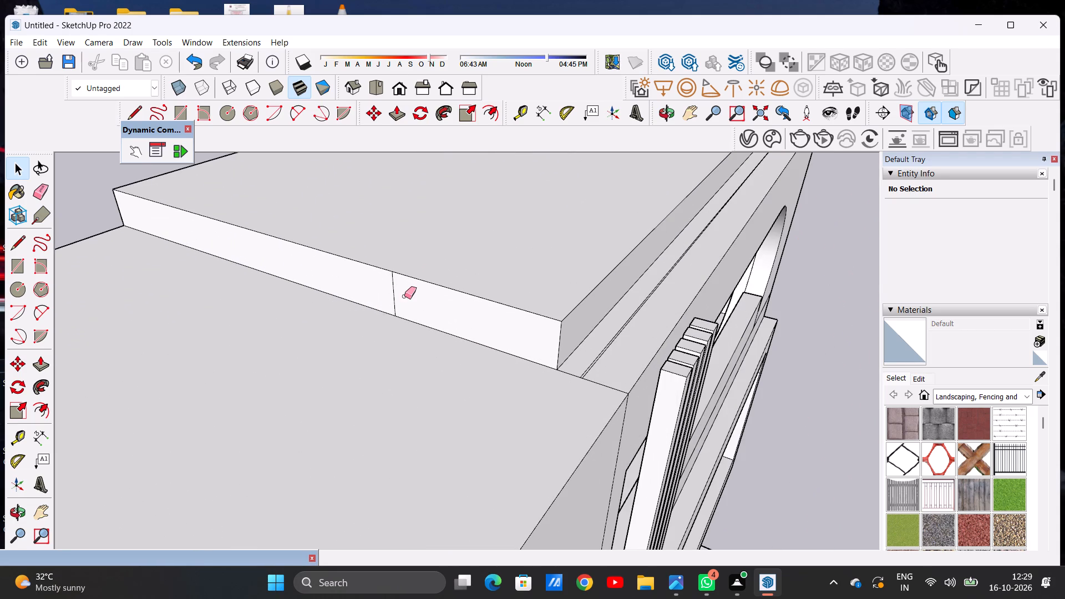
pyautogui.scroll(6, 404, 296)
pyautogui.moveTo(377, 284); pyautogui.dragTo(397, 291)
pyautogui.press('space')
# Push/Pull the roof slab's end face across the solid side block to the block's outer end.
pyautogui.scroll(-5, 712, 308)
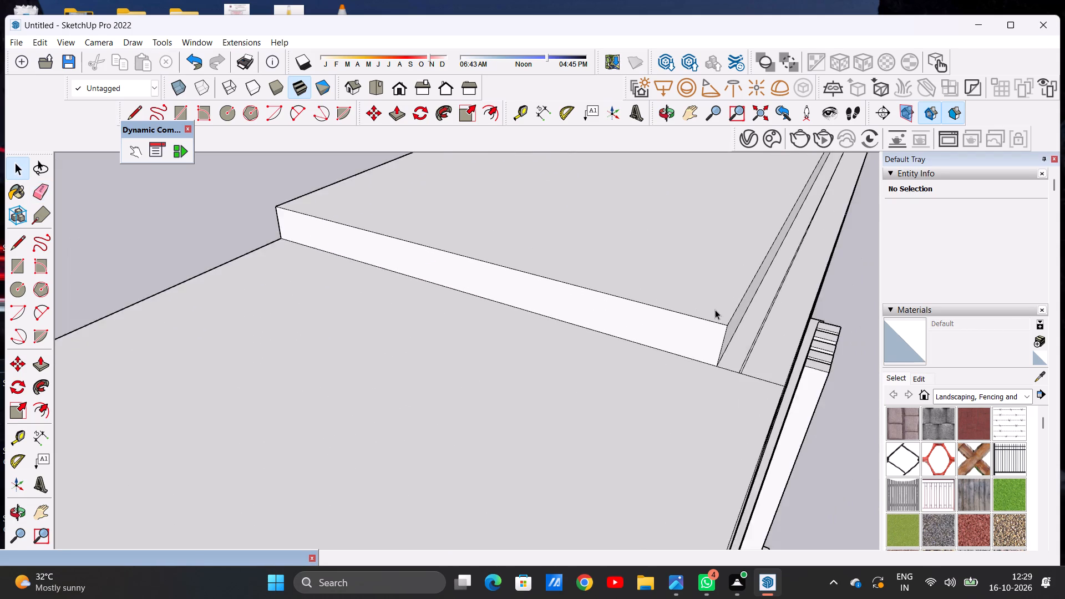
pyautogui.scroll(-17, 715, 309)
pyautogui.middleClick(681, 349)
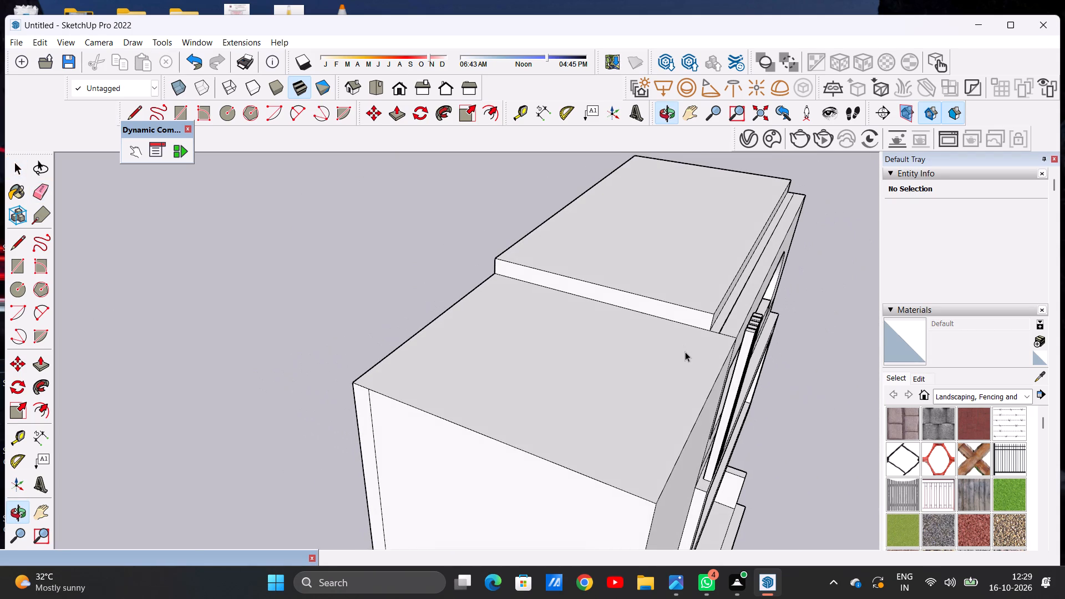
pyautogui.press('p')
pyautogui.scroll(6, 684, 318)
pyautogui.click(684, 316)
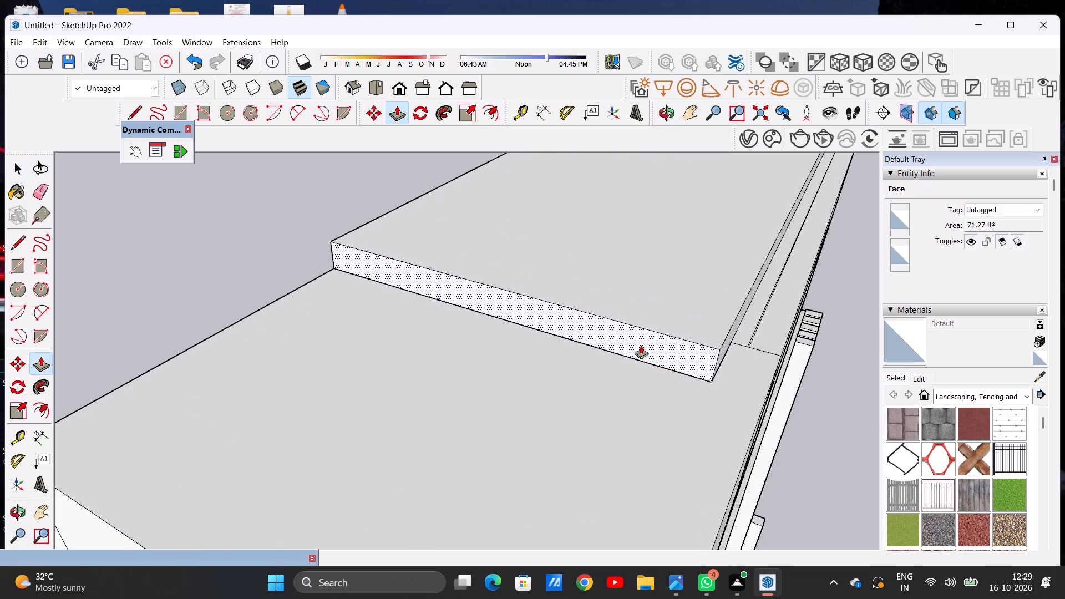
pyautogui.scroll(-13, 660, 313)
pyautogui.scroll(14, 603, 410)
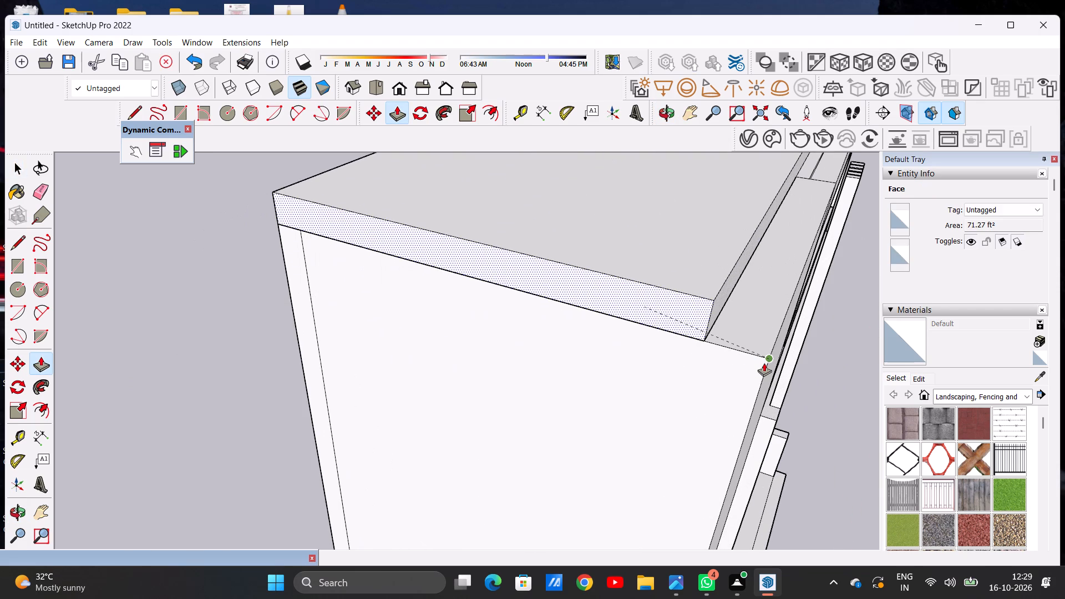
pyautogui.click(765, 362)
pyautogui.scroll(-6, 597, 364)
pyautogui.moveTo(660, 362); pyautogui.dragTo(489, 359, button='middle')
pyautogui.press('space')
# Draw a vertical line on the slab's front face where the side block meets the balcony wall, up to the slab's top edge.
pyautogui.moveTo(813, 338); pyautogui.dragTo(650, 327, button='middle')
pyautogui.scroll(6, 539, 343)
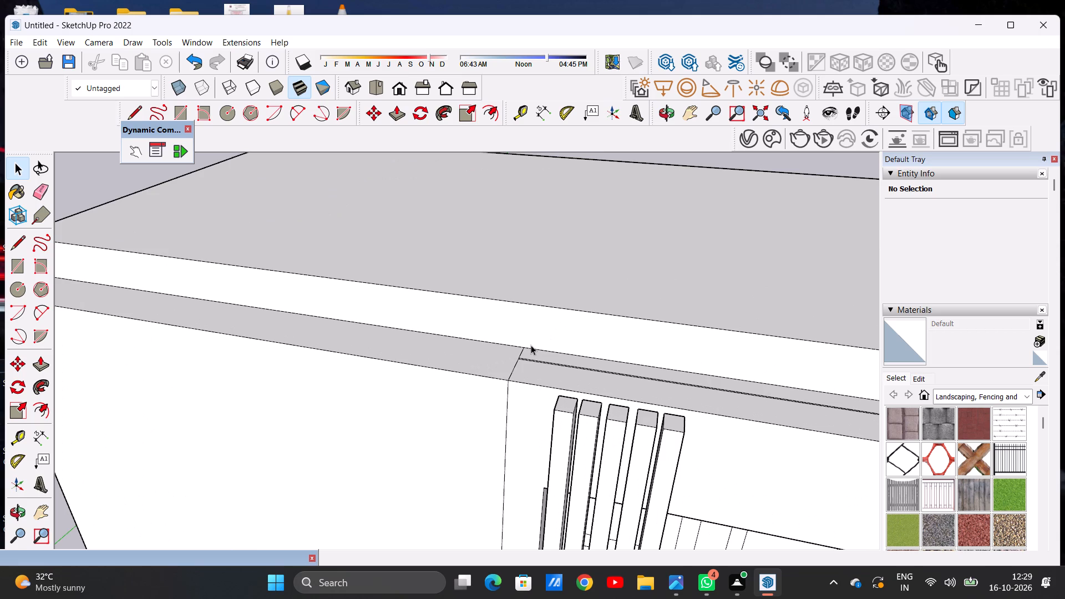
pyautogui.press('l')
pyautogui.scroll(10, 531, 336)
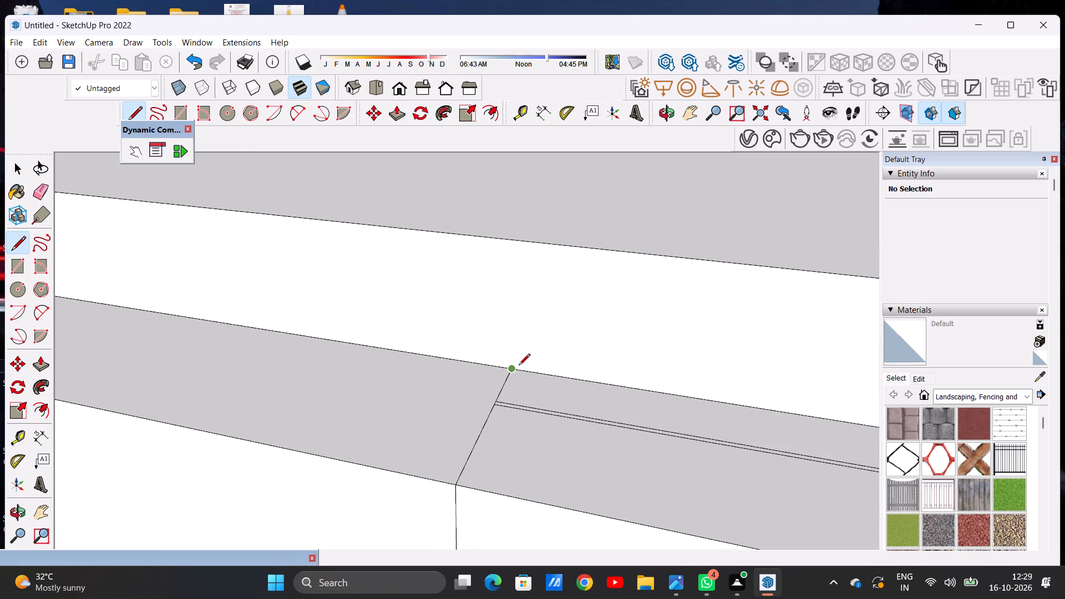
pyautogui.click(514, 366)
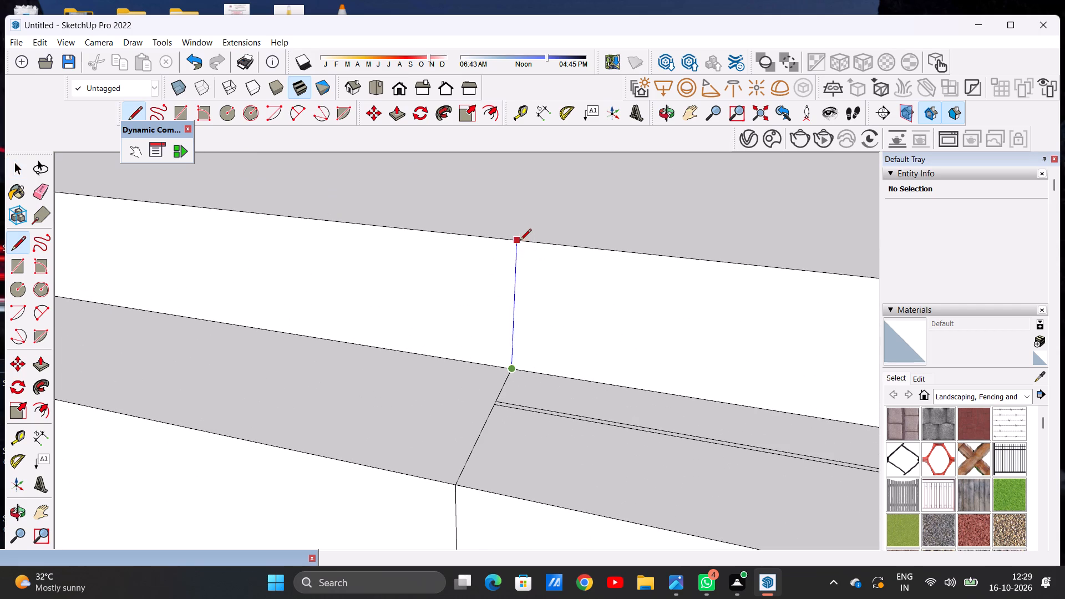
pyautogui.click(519, 240)
pyautogui.press('space')
# Push/Pull the slab's front face above the side block forward until it is flush with the block's front face.
pyautogui.write('P')
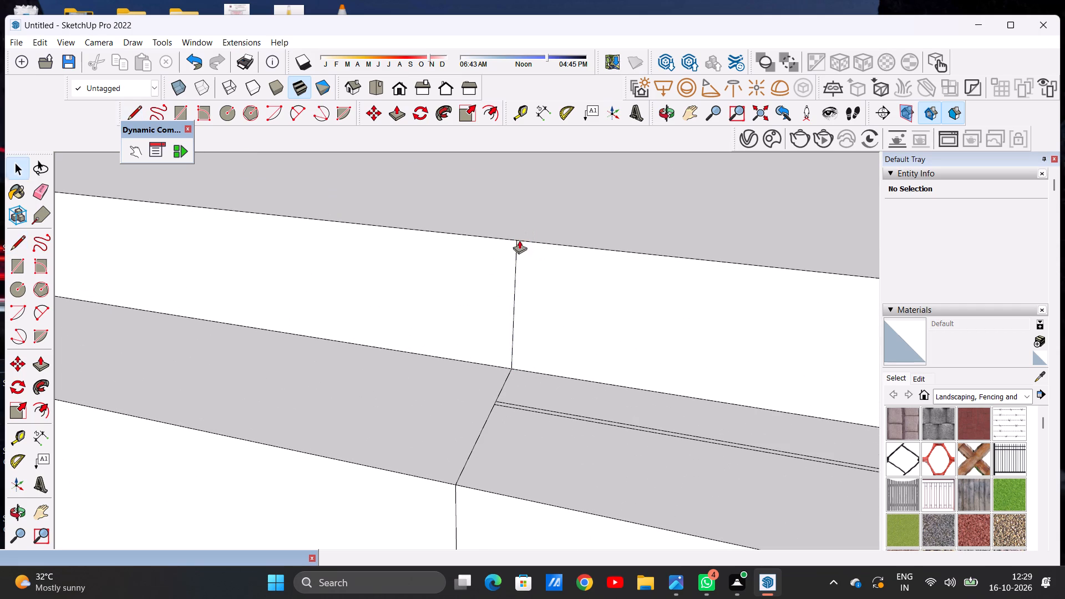
pyautogui.click(471, 276)
pyautogui.click(458, 484)
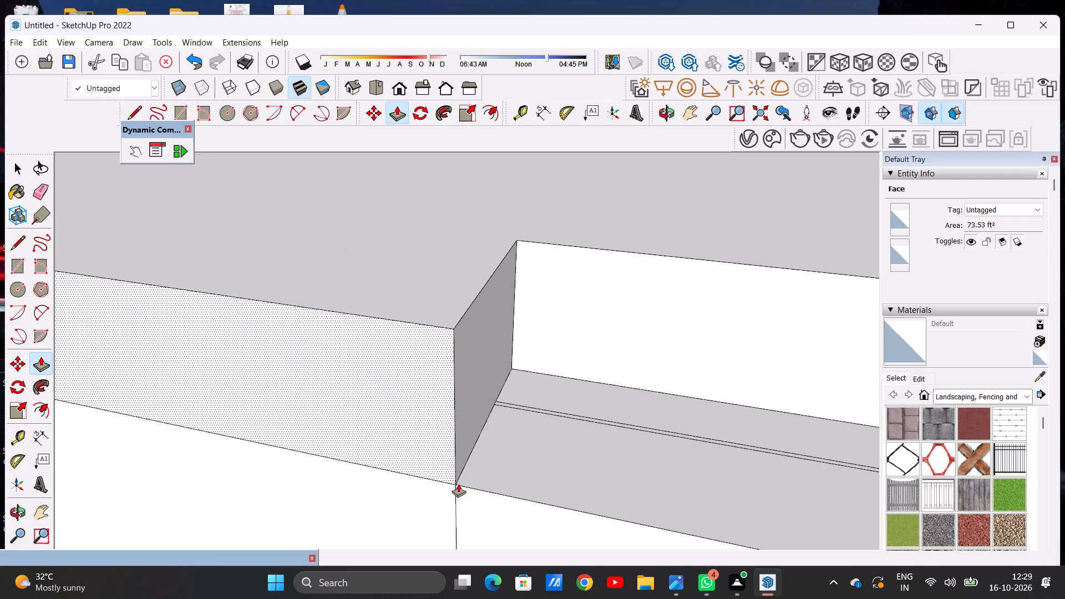
pyautogui.press('space')
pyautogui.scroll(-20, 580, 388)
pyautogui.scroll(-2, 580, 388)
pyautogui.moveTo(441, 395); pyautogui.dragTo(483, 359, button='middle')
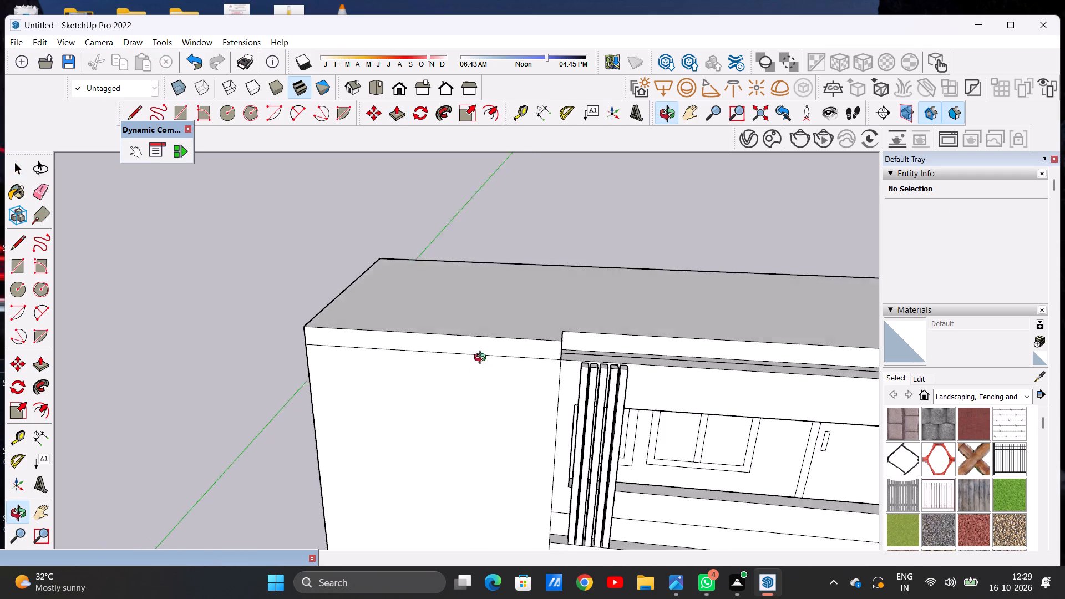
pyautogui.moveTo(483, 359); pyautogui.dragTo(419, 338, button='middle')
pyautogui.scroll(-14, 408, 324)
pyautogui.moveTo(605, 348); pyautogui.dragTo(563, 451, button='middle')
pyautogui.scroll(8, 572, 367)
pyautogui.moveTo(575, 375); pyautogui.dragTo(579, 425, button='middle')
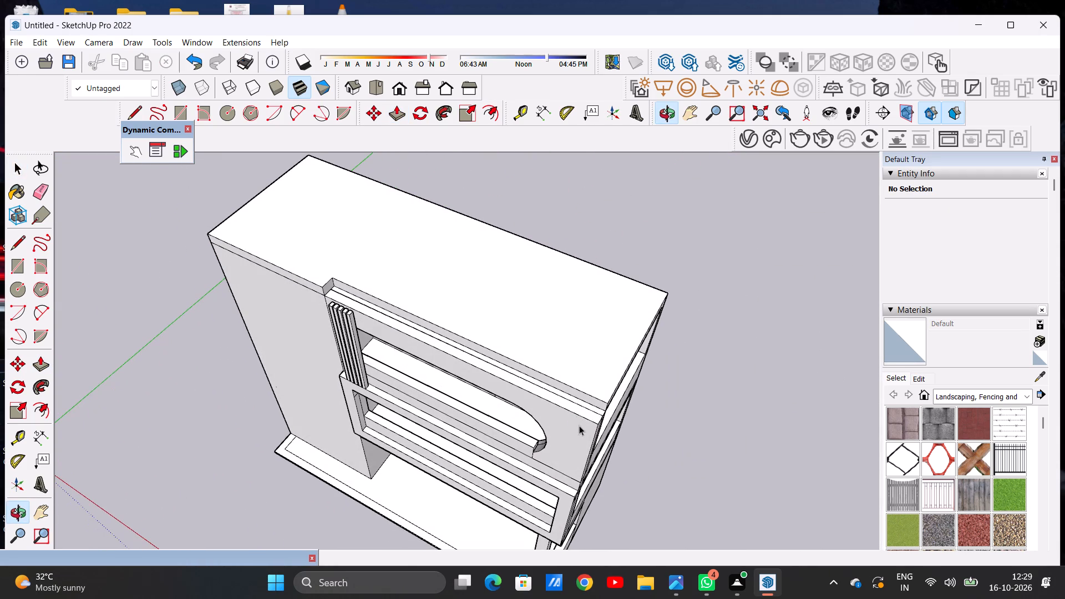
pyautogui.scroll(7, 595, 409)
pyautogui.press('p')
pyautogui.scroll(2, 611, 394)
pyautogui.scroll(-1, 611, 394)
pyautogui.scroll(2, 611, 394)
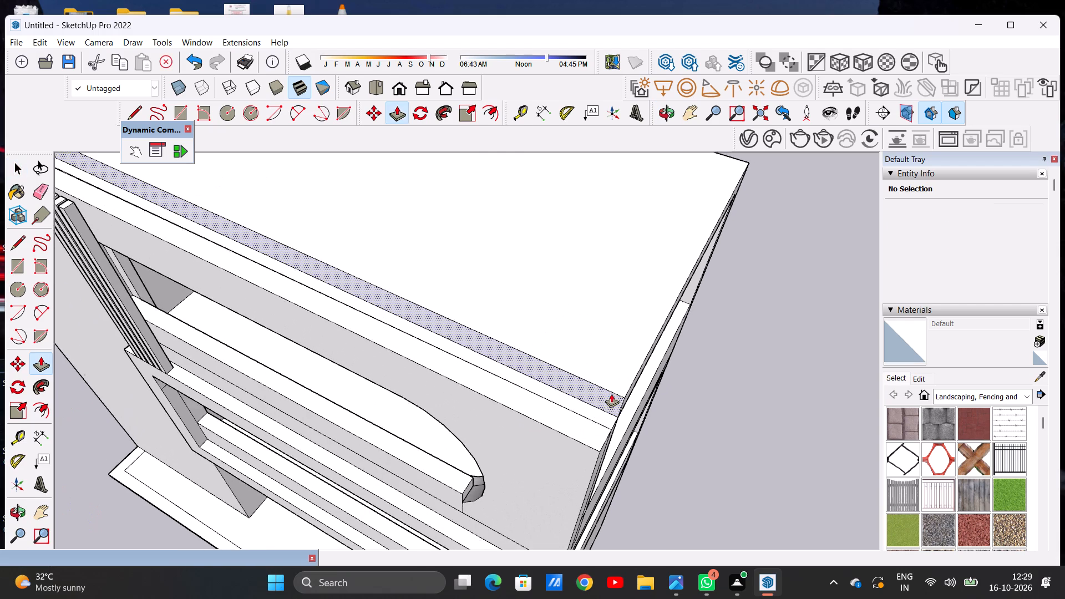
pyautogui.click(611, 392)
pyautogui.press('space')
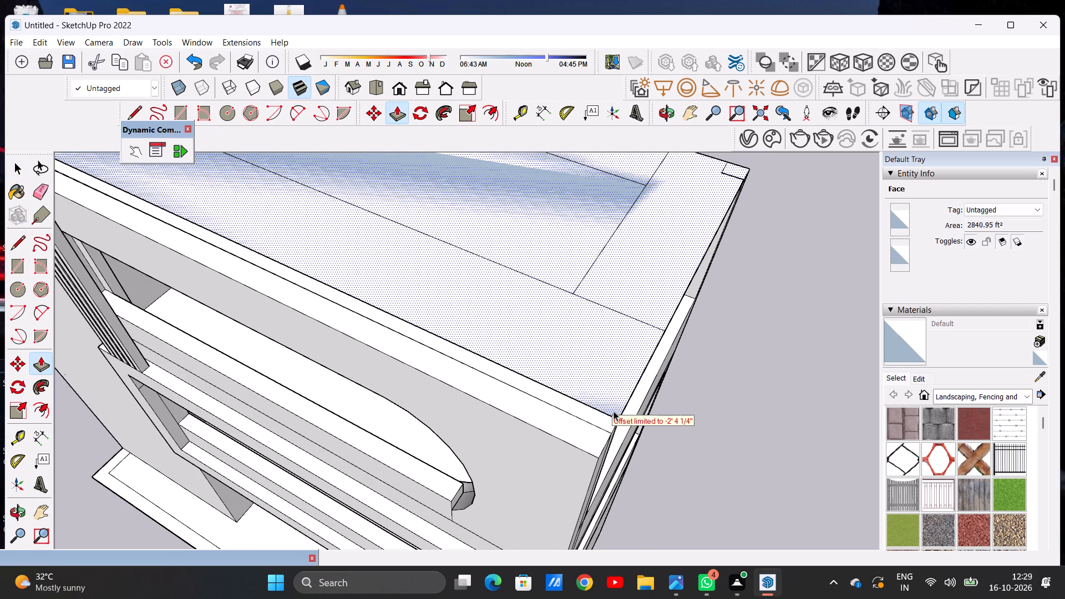
# Push/Pull the slab's front face above the balconies forward to the line running along the top of the front wall.
pyautogui.press('p')
pyautogui.moveTo(610, 420); pyautogui.dragTo(617, 359, button='middle')
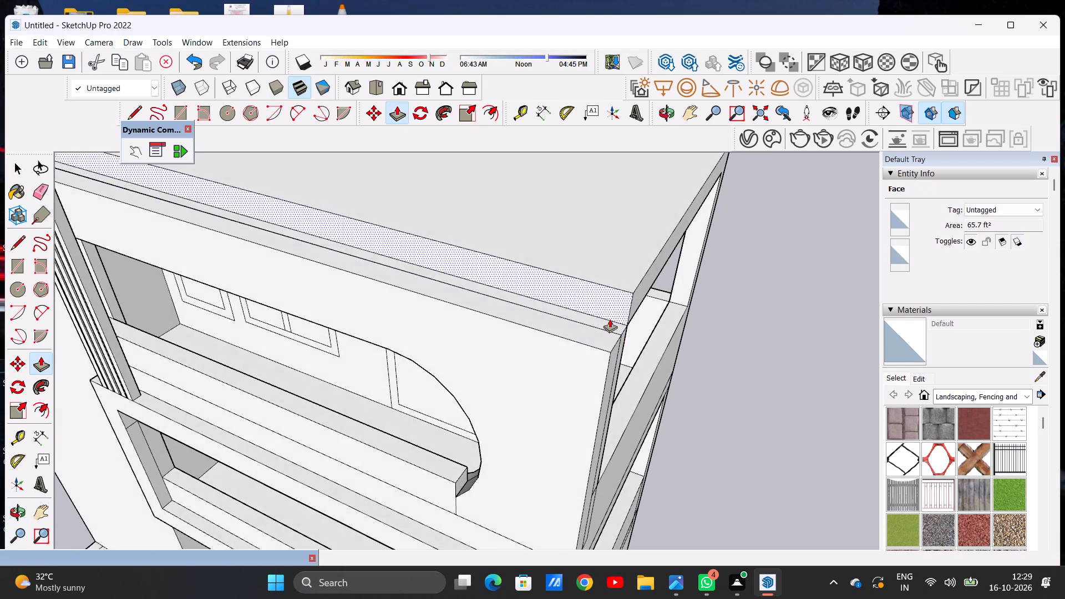
pyautogui.scroll(4, 612, 314)
pyautogui.click(624, 304)
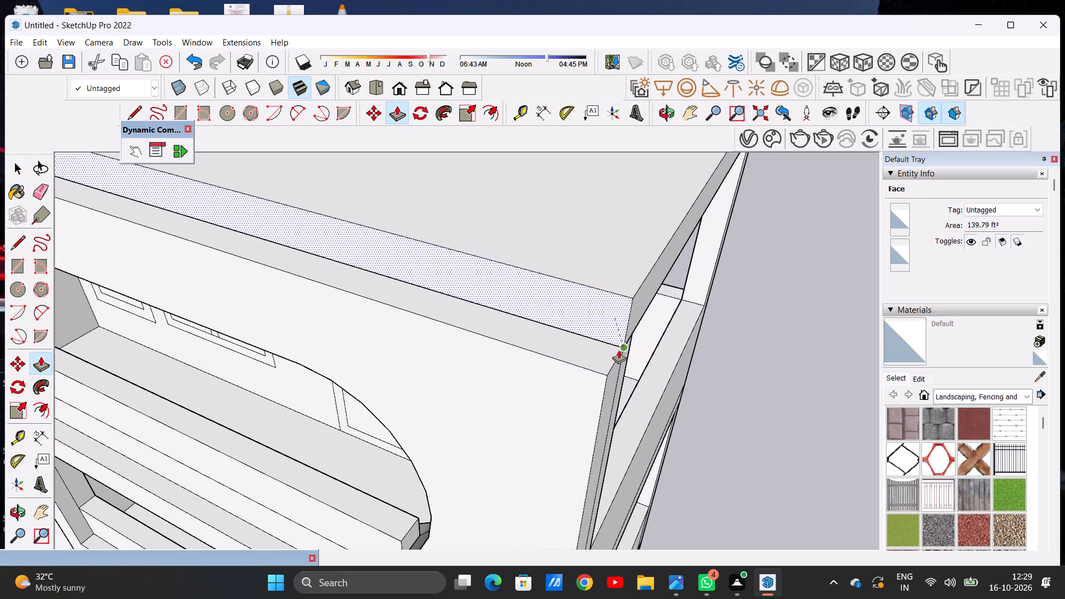
pyautogui.click(618, 350)
pyautogui.press('space')
pyautogui.scroll(-5, 567, 369)
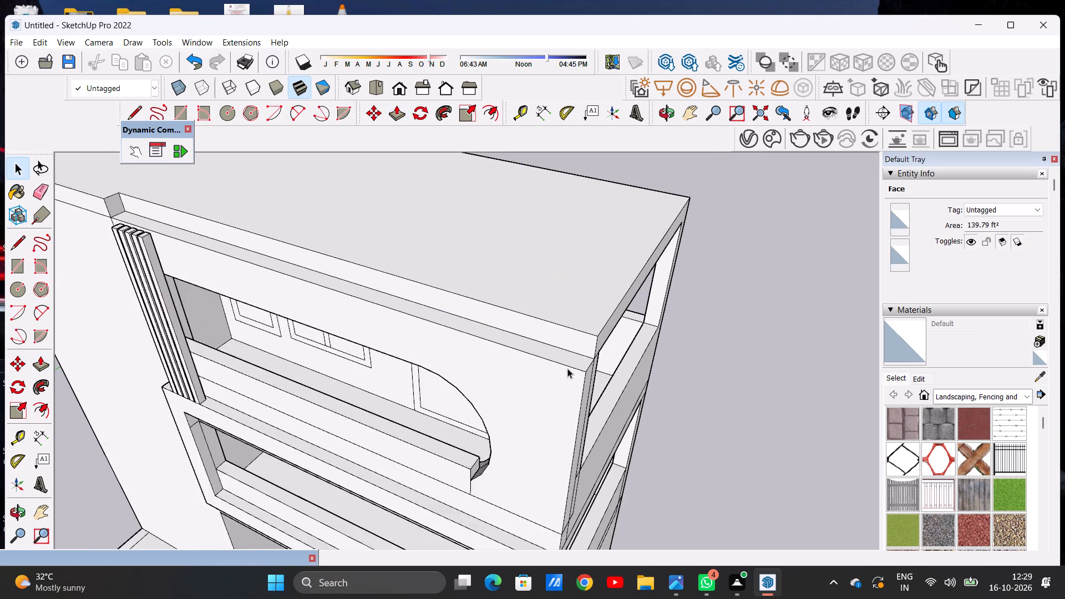
# Examine the extended roof slab and the ledge along the top of the front wall from above and from the front.
pyautogui.scroll(-16, 567, 368)
pyautogui.moveTo(439, 308); pyautogui.dragTo(567, 243, button='middle')
pyautogui.scroll(-4, 617, 321)
pyautogui.moveTo(523, 280); pyautogui.dragTo(503, 398, button='middle')
pyautogui.scroll(4, 520, 295)
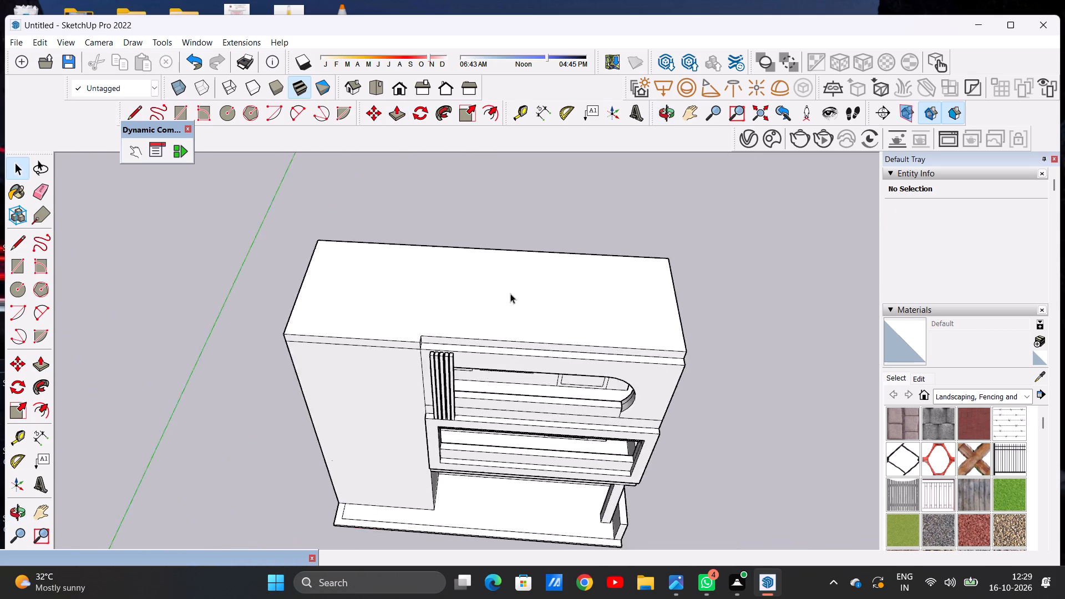
pyautogui.scroll(3, 510, 293)
pyautogui.moveTo(499, 307); pyautogui.dragTo(494, 328, button='middle')
pyautogui.middleClick(494, 328)
pyautogui.scroll(-8, 560, 308)
pyautogui.moveTo(591, 439); pyautogui.dragTo(645, 301, button='middle')
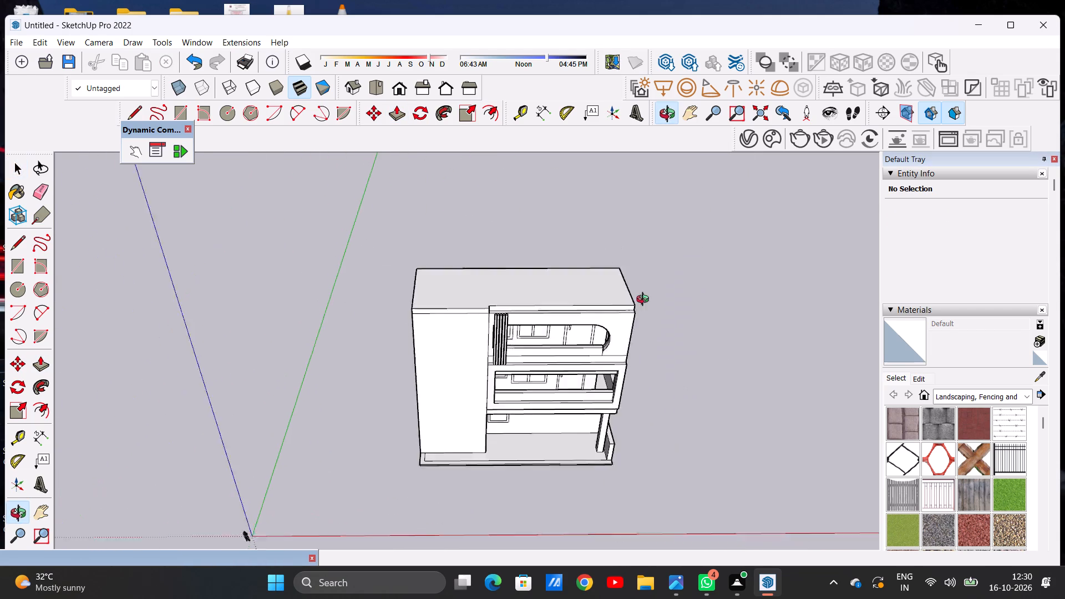
pyautogui.moveTo(645, 301); pyautogui.dragTo(653, 258, button='middle')
pyautogui.scroll(7, 653, 258)
pyautogui.scroll(-5, 639, 261)
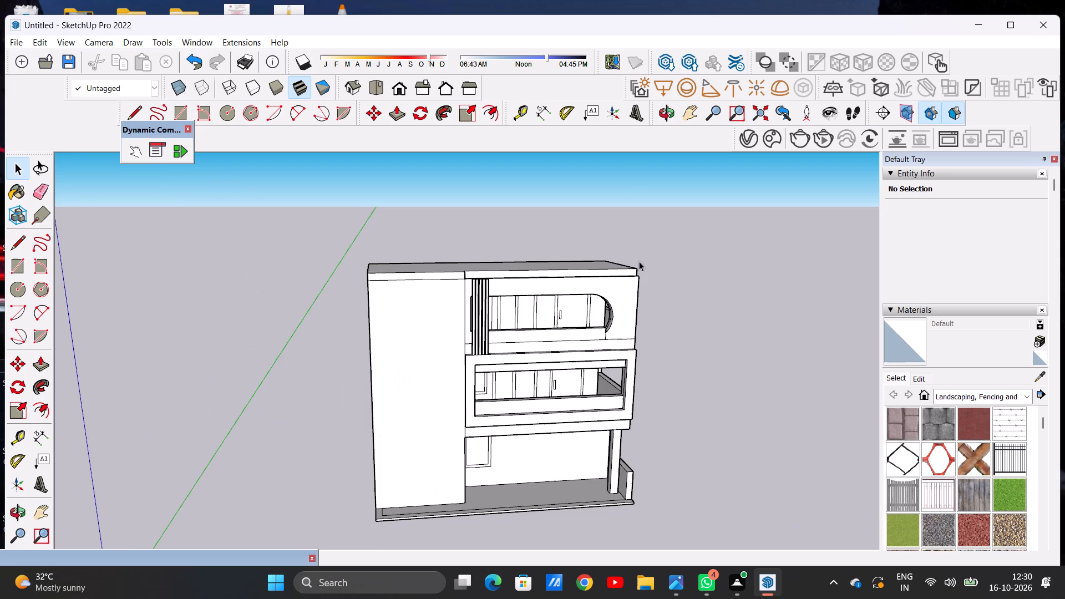
pyautogui.scroll(-1, 639, 261)
pyautogui.moveTo(595, 254); pyautogui.dragTo(539, 408, button='middle')
pyautogui.scroll(5, 525, 286)
pyautogui.moveTo(514, 280); pyautogui.dragTo(514, 349, button='middle')
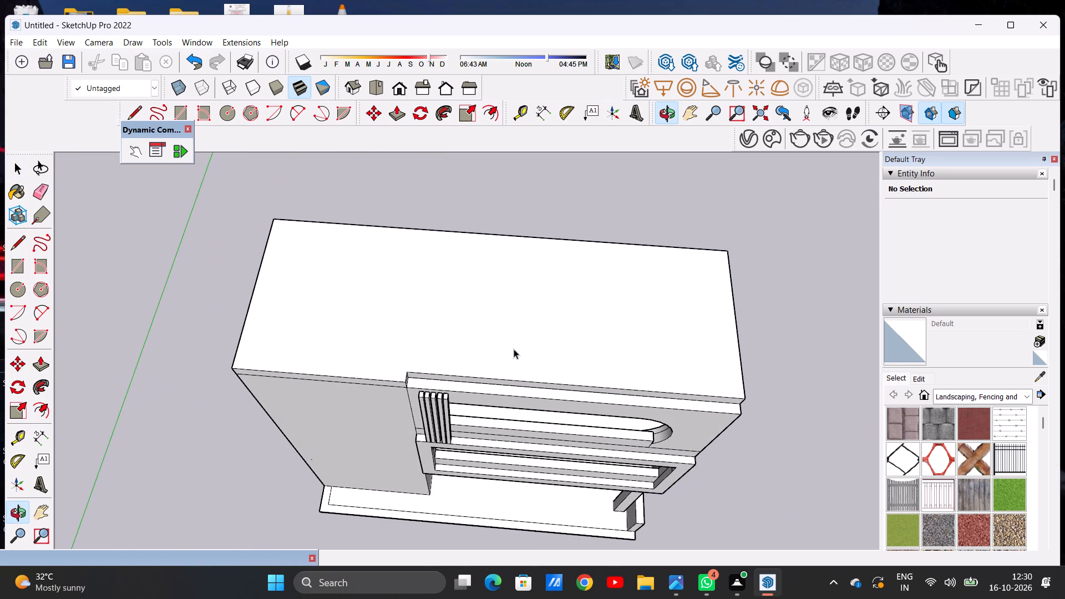
pyautogui.scroll(-9, 544, 327)
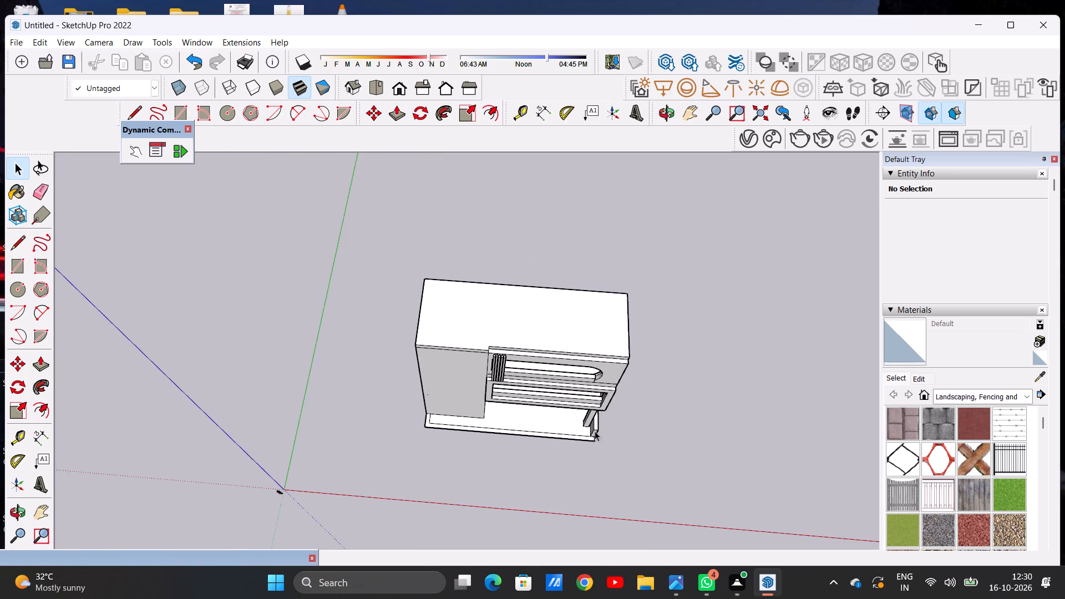
pyautogui.moveTo(595, 431); pyautogui.dragTo(567, 354, button='middle')
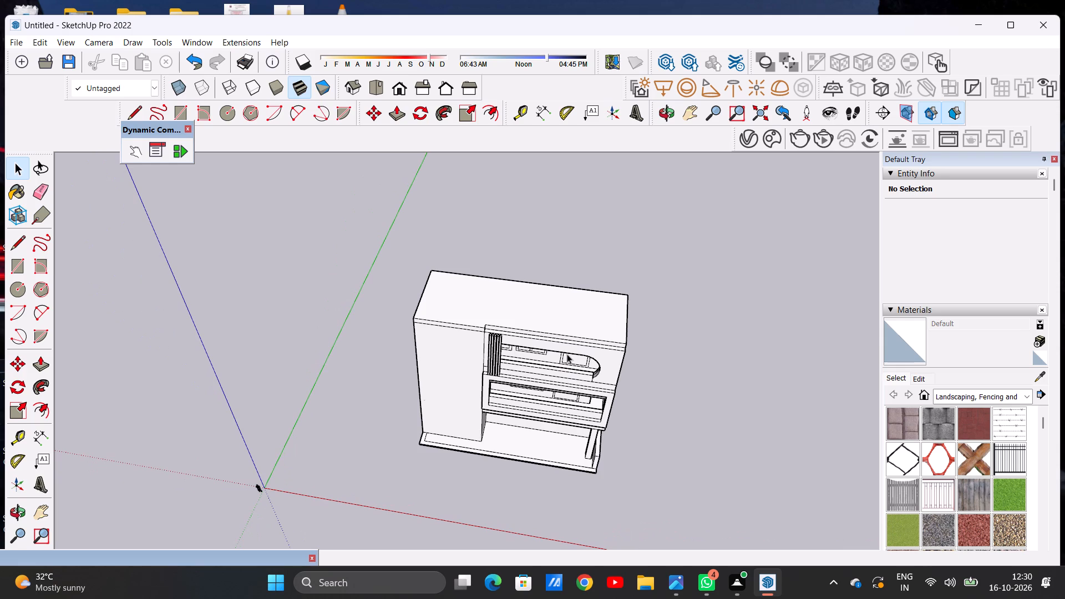
# Push/Pull the slab's front face above the balconies further forward until it is flush with the front wall's outer face.
pyautogui.scroll(13, 616, 352)
pyautogui.moveTo(605, 358); pyautogui.dragTo(596, 355, button='middle')
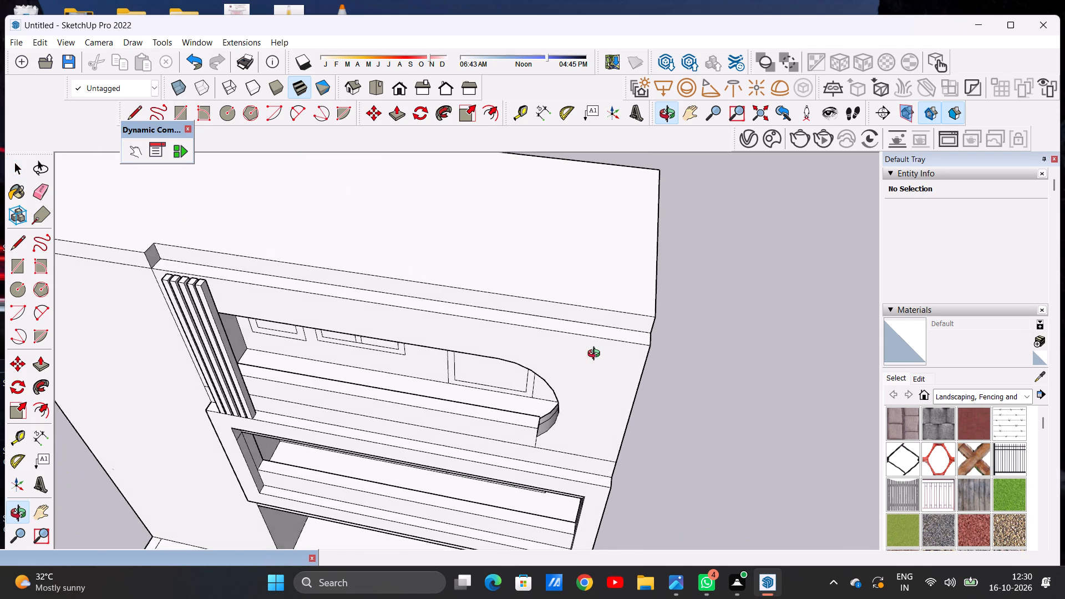
pyautogui.moveTo(596, 355); pyautogui.dragTo(577, 335, button='middle')
pyautogui.press('p')
pyautogui.scroll(3, 622, 306)
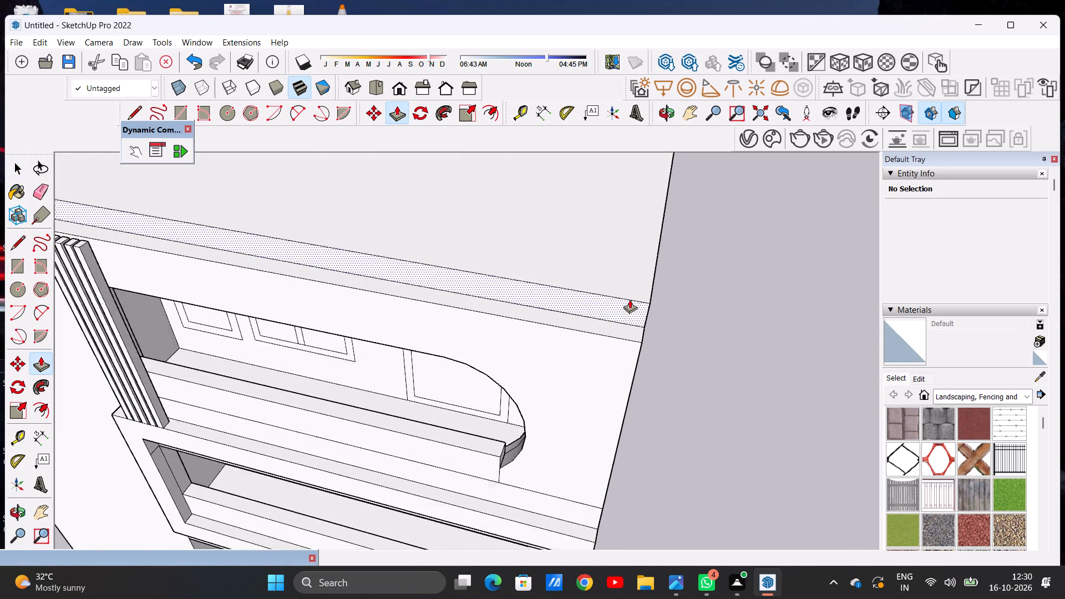
pyautogui.scroll(3, 630, 299)
pyautogui.click(635, 307)
pyautogui.click(644, 359)
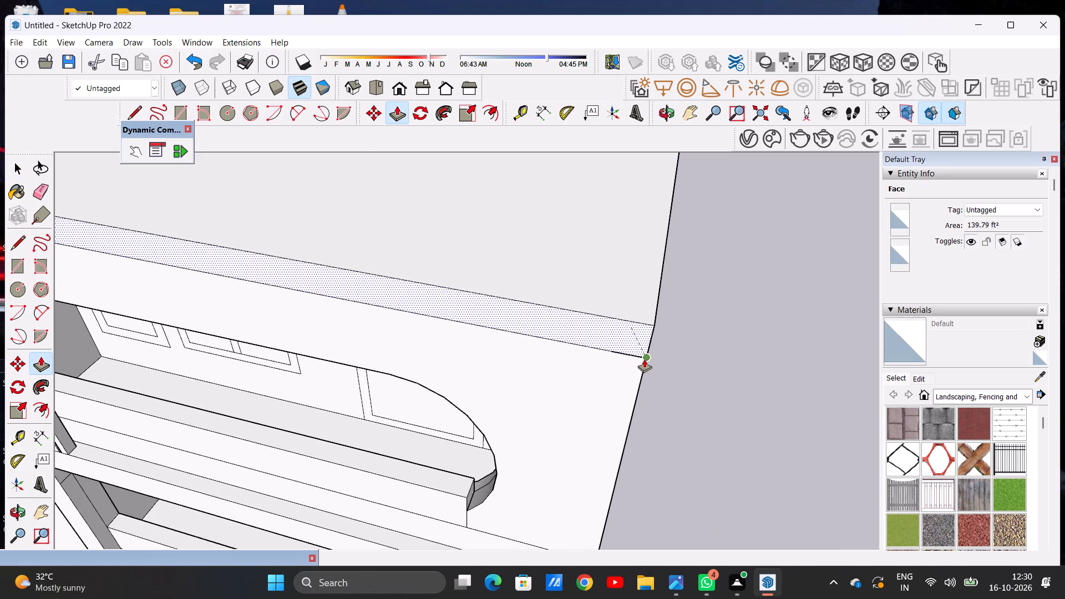
pyautogui.press('space')
# Erase the horizontal seam line between the roof slab and the front wall above the top-floor balcony opening.
pyautogui.scroll(-14, 578, 371)
pyautogui.moveTo(579, 400); pyautogui.dragTo(585, 324, button='middle')
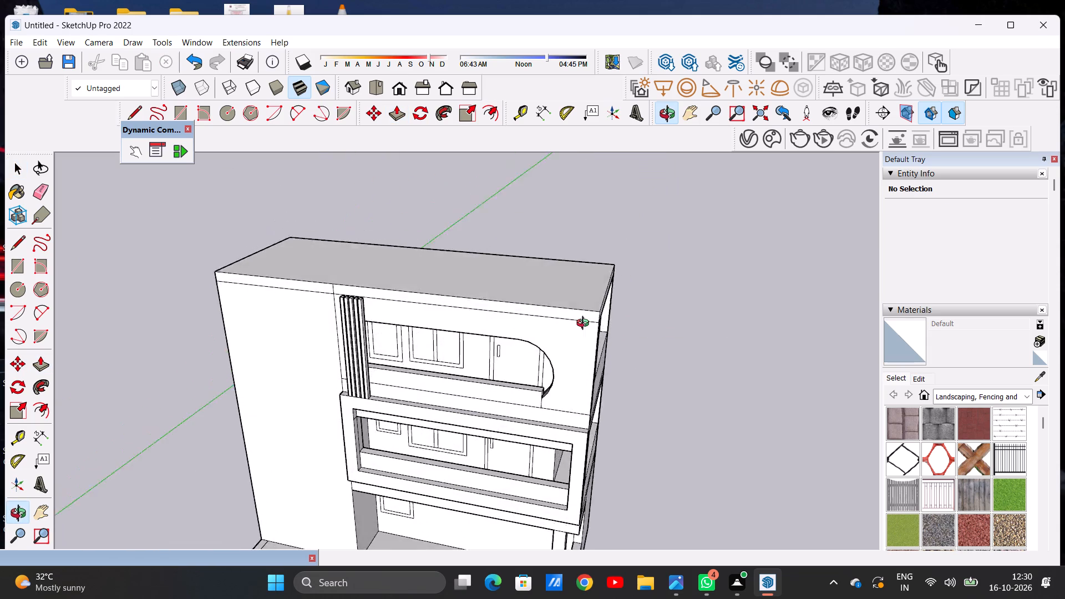
pyautogui.moveTo(585, 324); pyautogui.dragTo(676, 304, button='middle')
pyautogui.scroll(10, 349, 295)
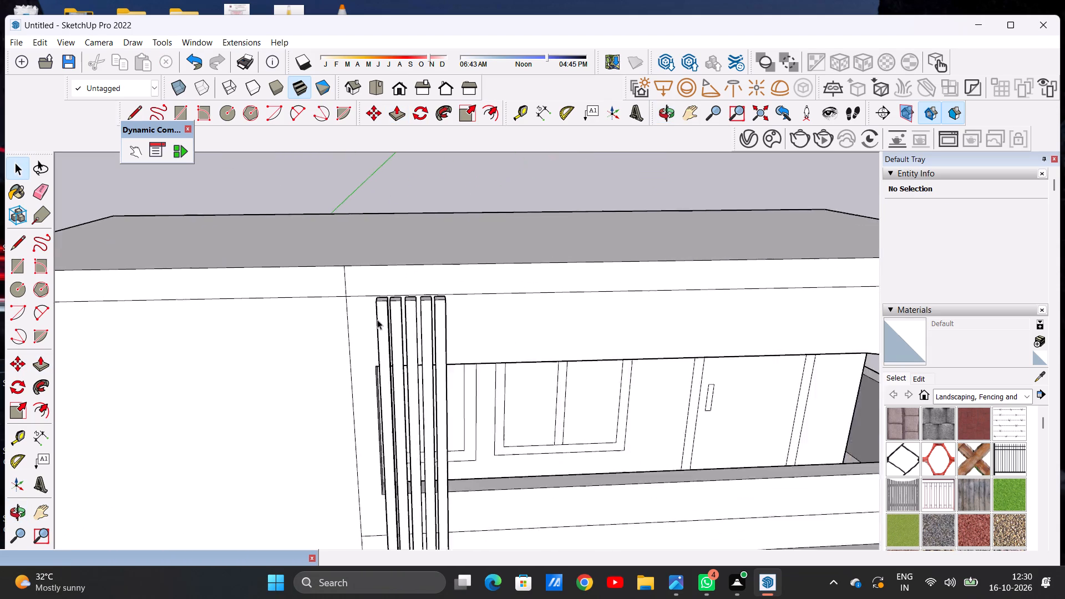
pyautogui.scroll(7, 377, 319)
pyautogui.press('e')
pyautogui.moveTo(349, 277); pyautogui.dragTo(352, 294)
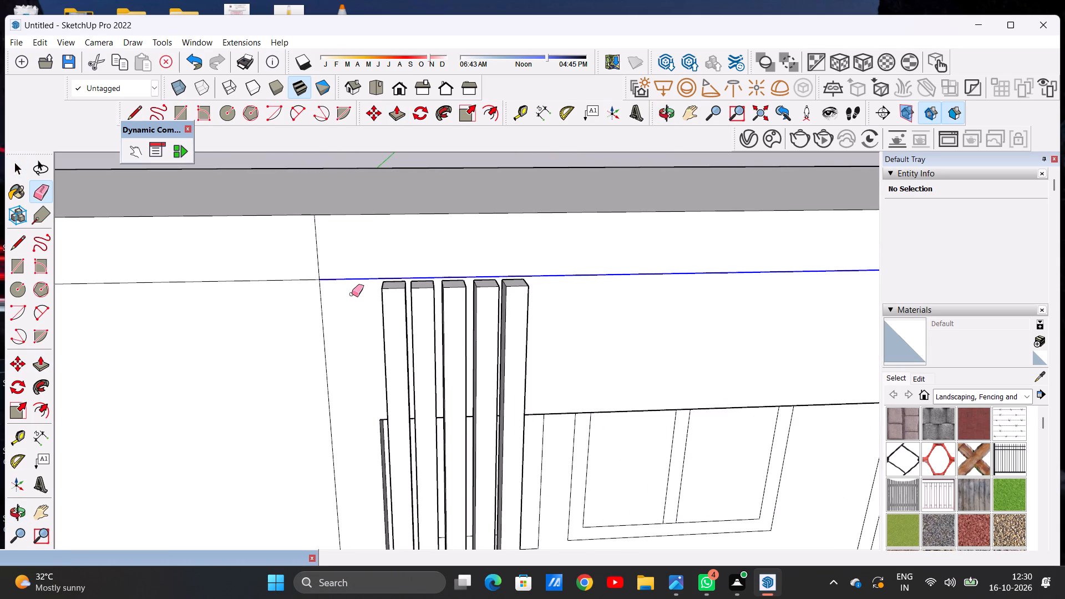
pyautogui.press('space')
pyautogui.scroll(-8, 407, 371)
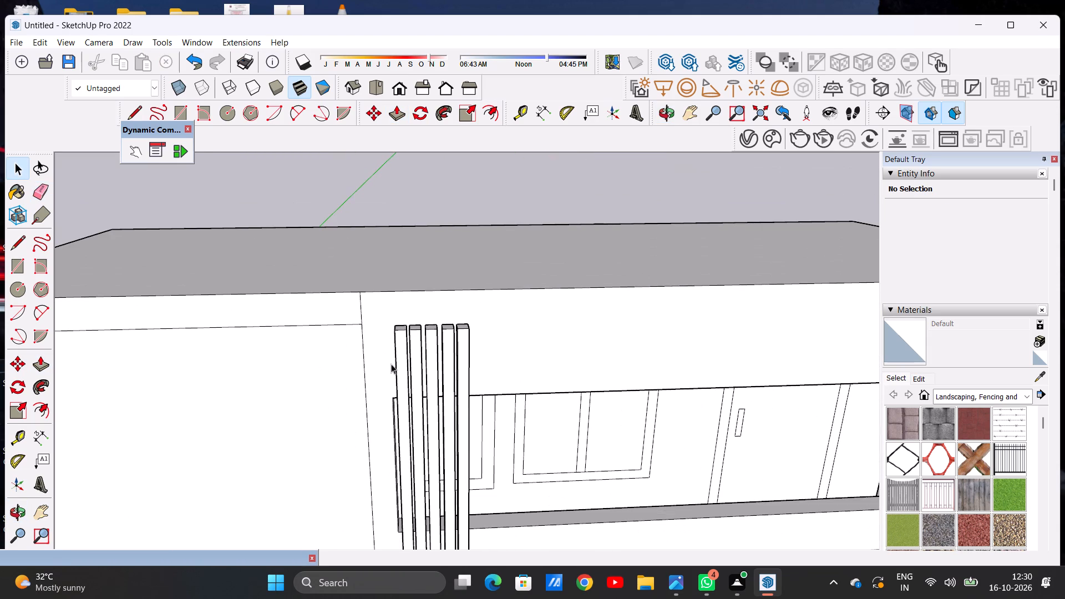
# Undo the erasing of the horizontal seam line between the roof slab and the front wall.
pyautogui.hotkey('ctrl', 'z')
pyautogui.scroll(6, 466, 321)
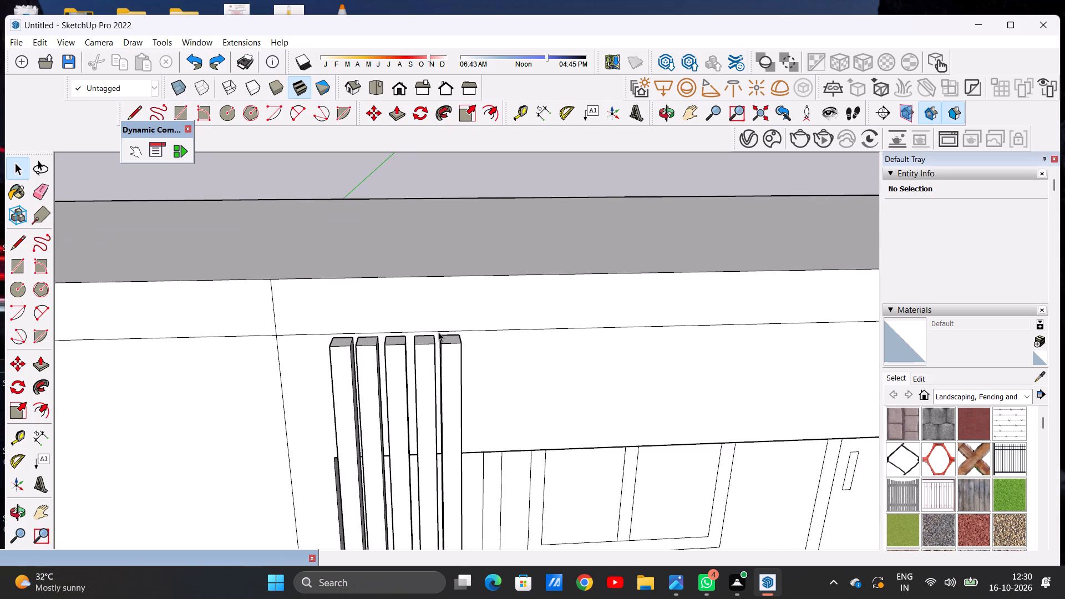
pyautogui.scroll(-15, 354, 338)
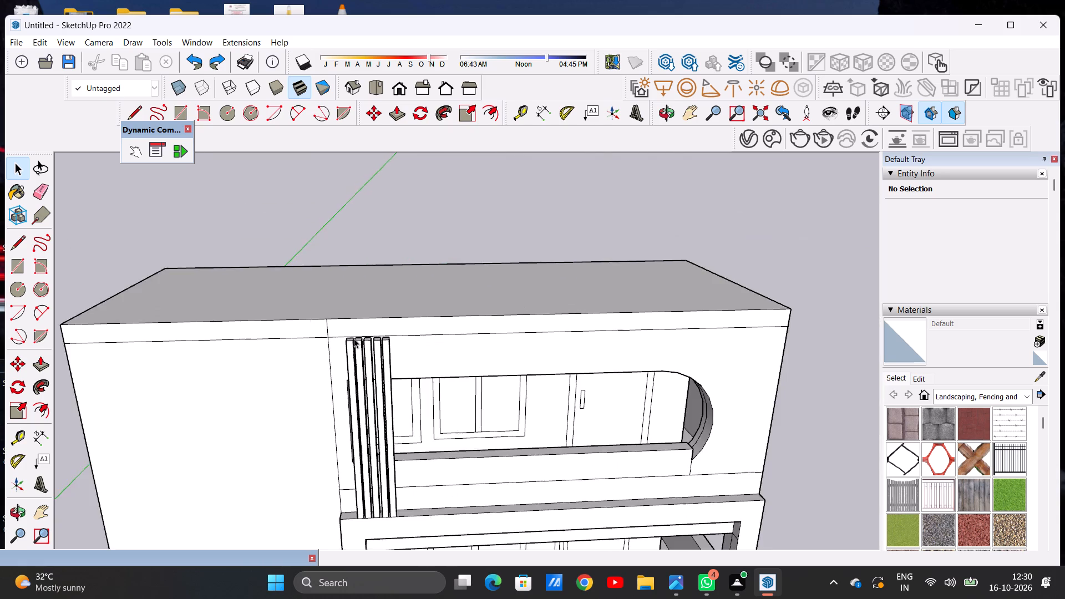
pyautogui.scroll(-3, 354, 338)
pyautogui.moveTo(471, 344); pyautogui.dragTo(408, 324, button='middle')
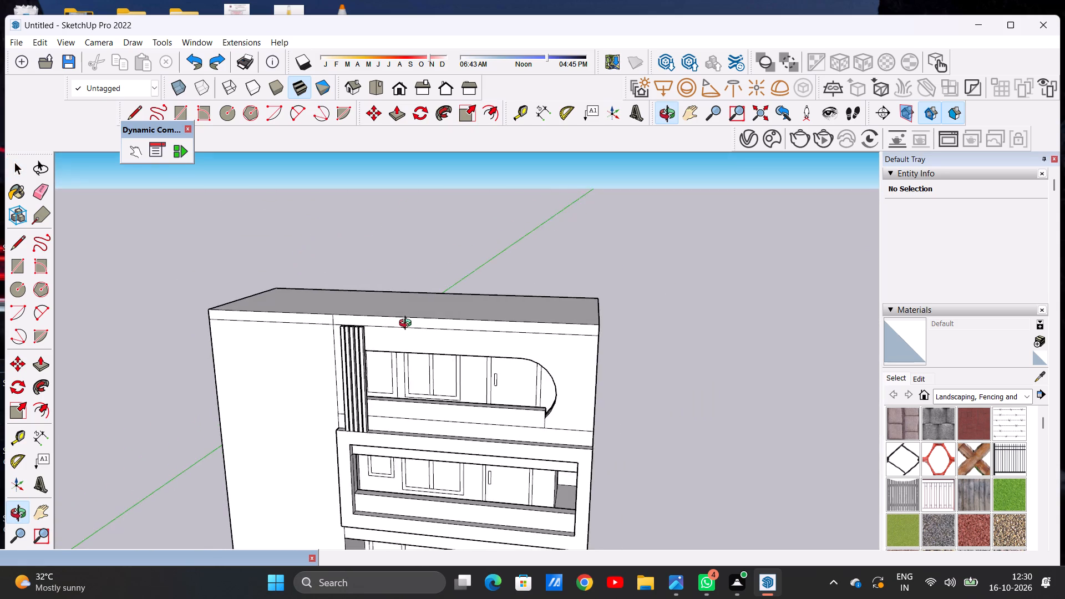
pyautogui.moveTo(408, 324); pyautogui.dragTo(460, 318, button='middle')
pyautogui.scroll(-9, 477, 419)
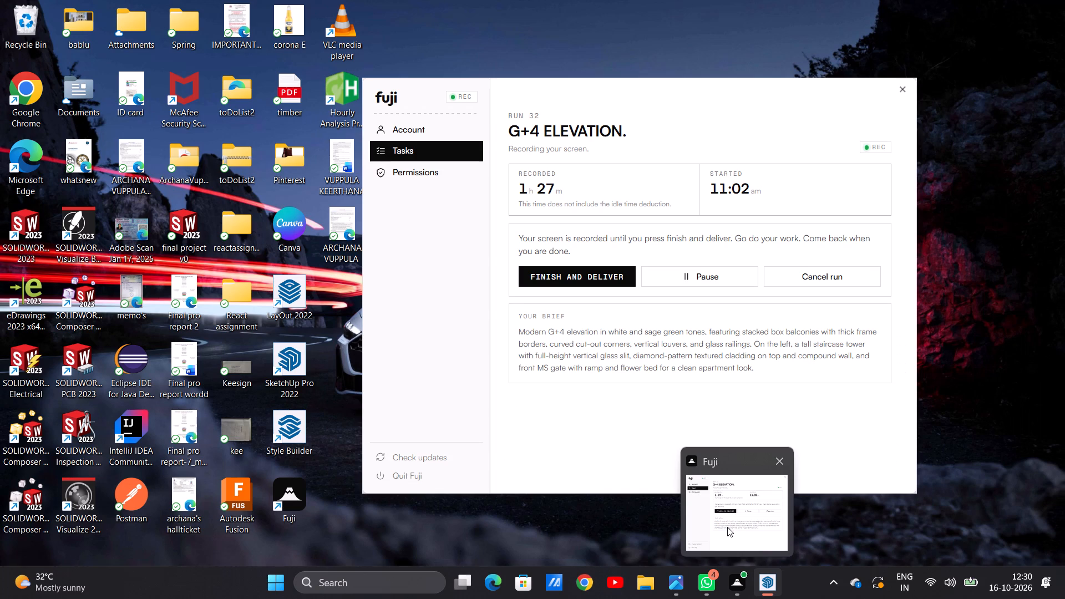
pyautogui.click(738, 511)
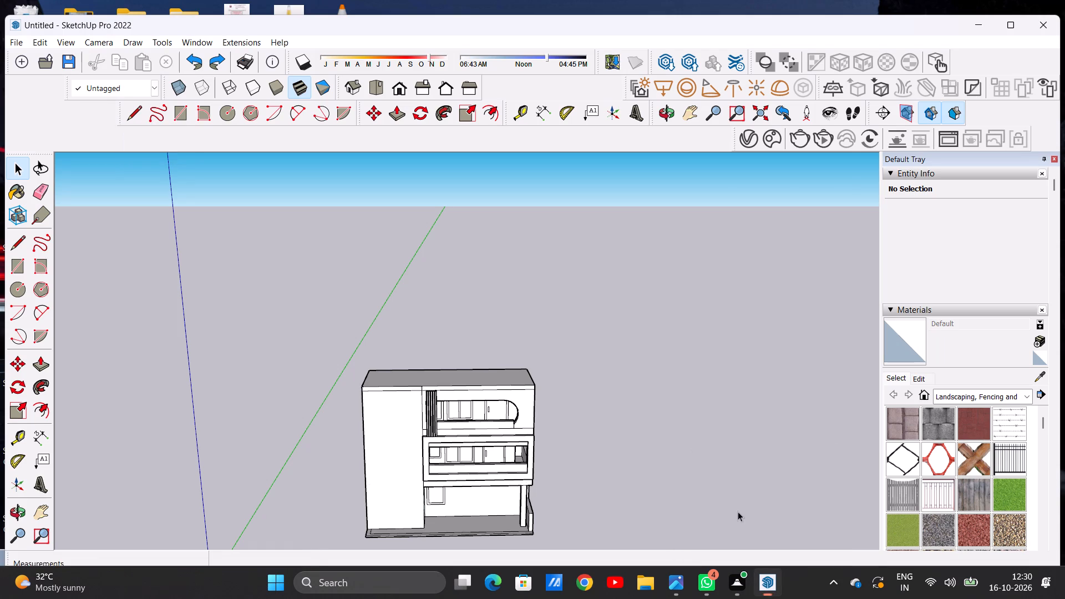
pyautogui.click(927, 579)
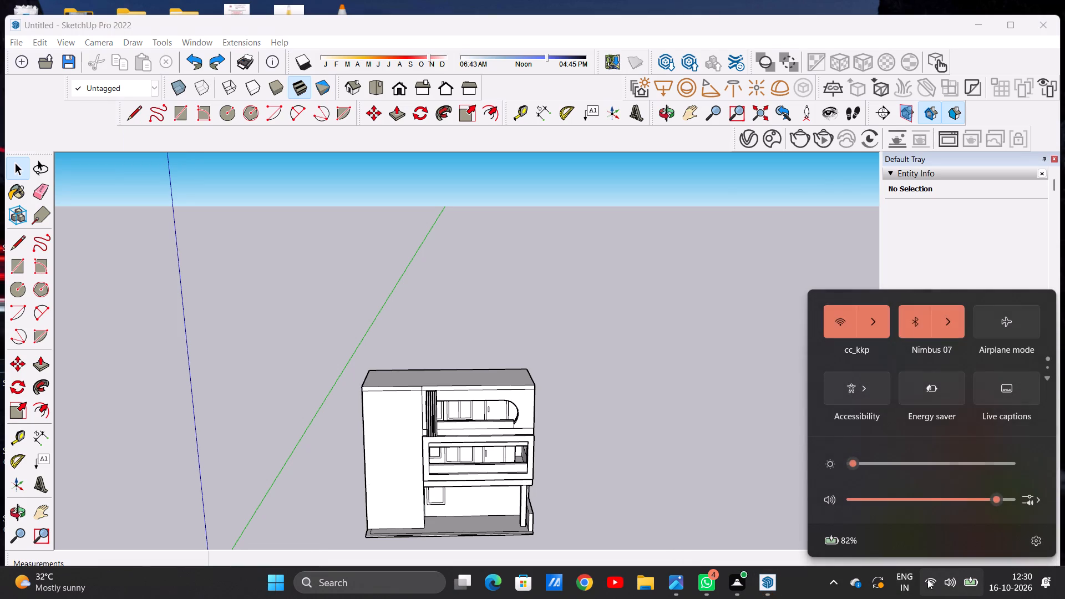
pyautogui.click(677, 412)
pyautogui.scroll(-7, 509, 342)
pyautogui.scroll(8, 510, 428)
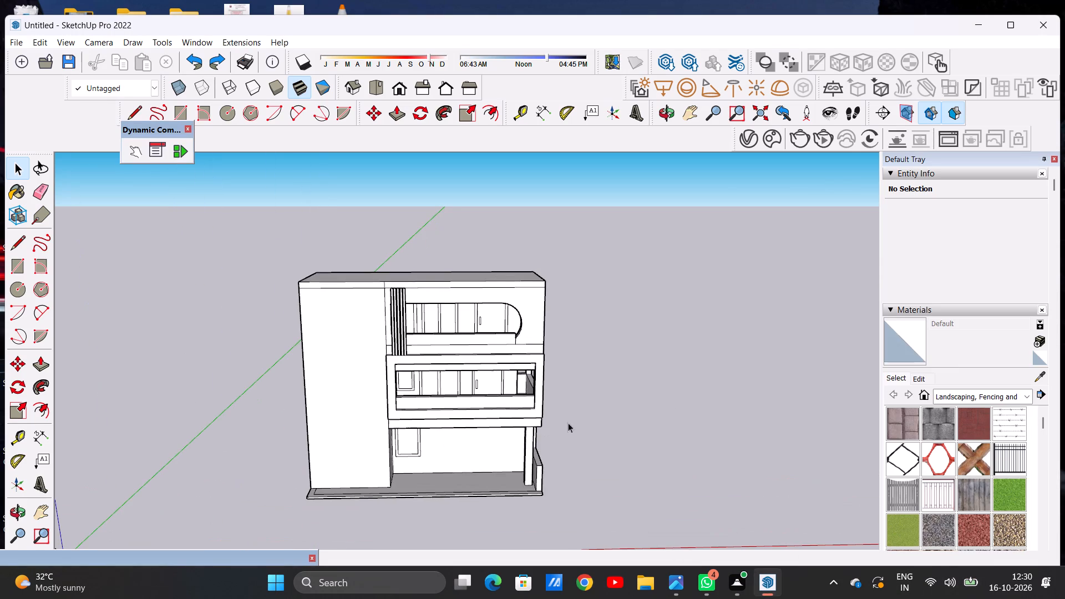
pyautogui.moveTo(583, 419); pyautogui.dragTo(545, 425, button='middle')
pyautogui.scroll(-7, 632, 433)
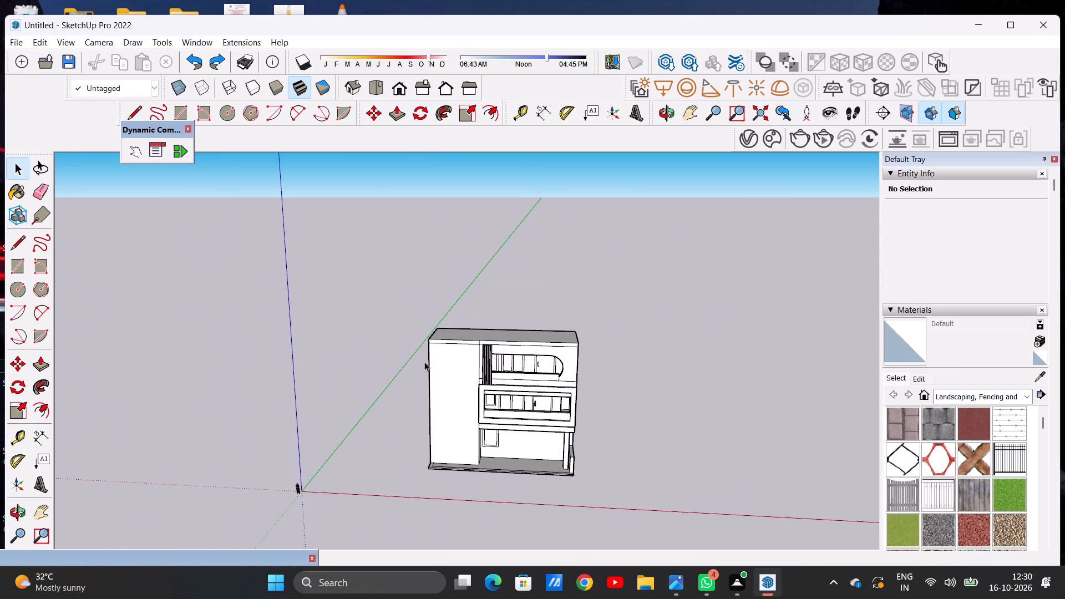
# Draw a line across the roof from the top of the vertical seam beside the louvers straight back to the rear edge.
pyautogui.scroll(9, 452, 342)
pyautogui.moveTo(544, 363); pyautogui.dragTo(537, 418, button='middle')
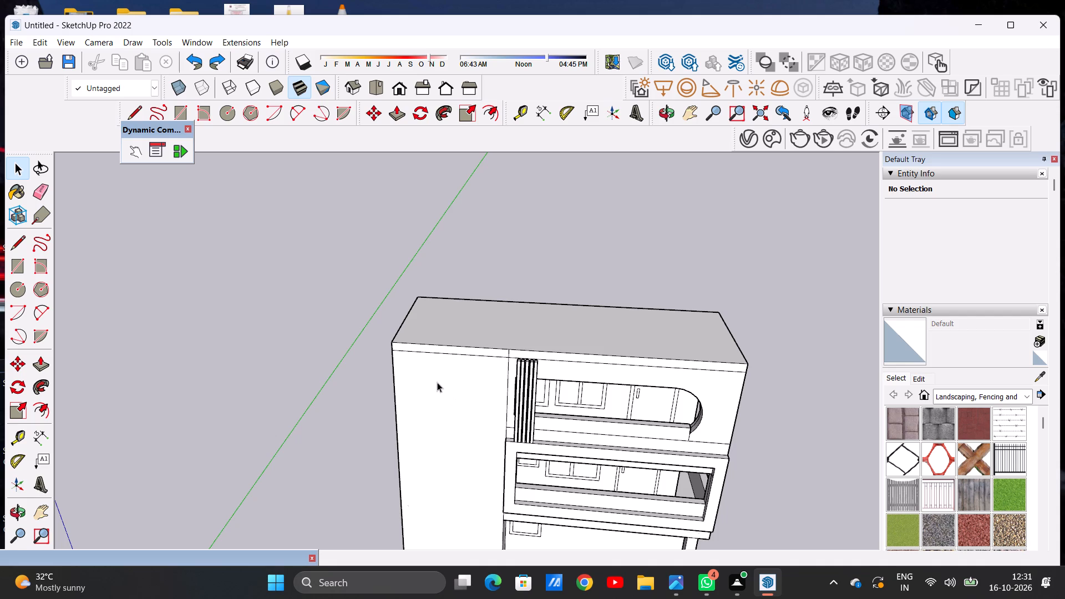
pyautogui.scroll(-5, 485, 380)
pyautogui.scroll(4, 592, 366)
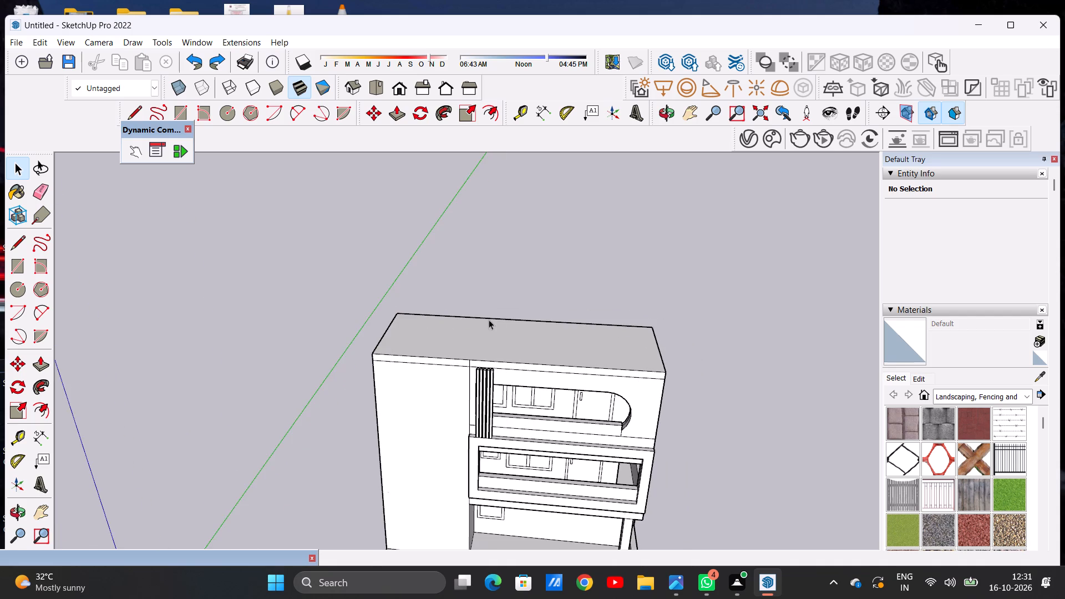
pyautogui.moveTo(471, 318); pyautogui.dragTo(478, 407, button='middle')
pyautogui.press('l')
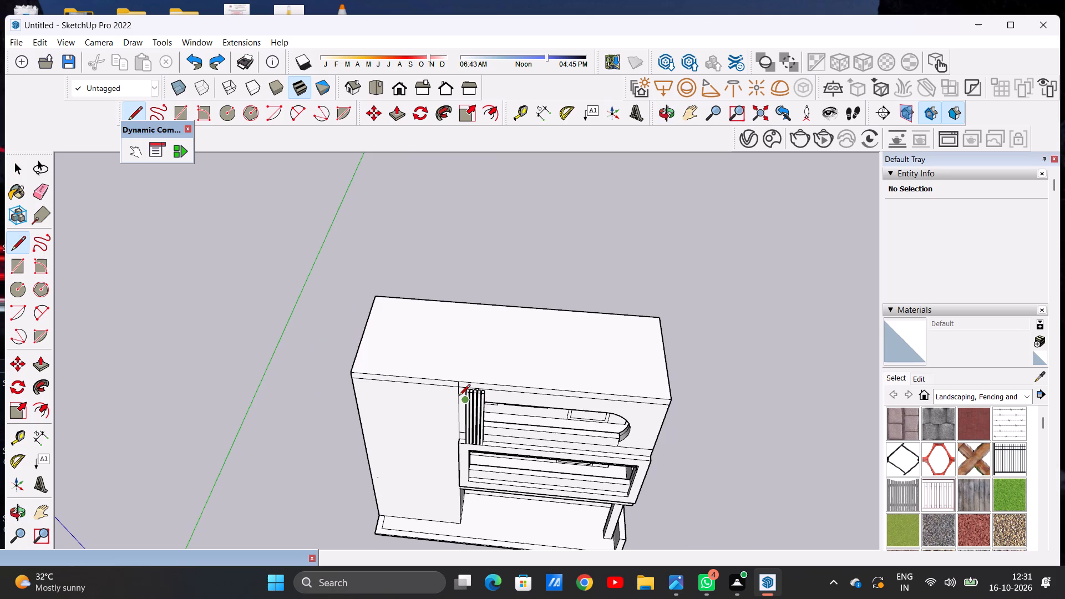
pyautogui.scroll(13, 455, 393)
pyautogui.click(460, 353)
pyautogui.scroll(-15, 487, 321)
pyautogui.scroll(11, 486, 276)
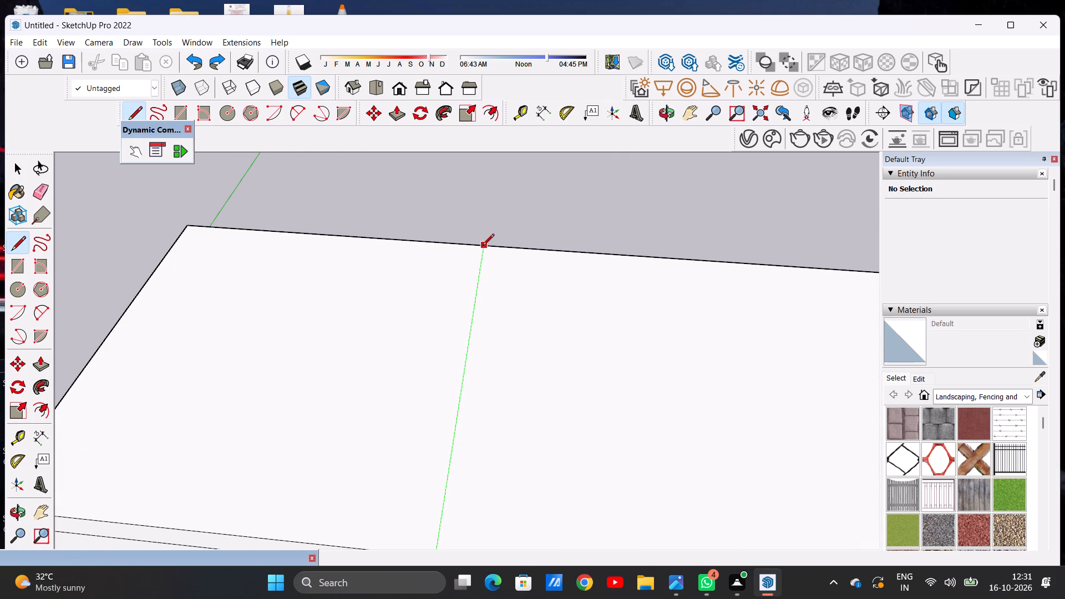
pyautogui.click(483, 246)
pyautogui.press('space')
pyautogui.scroll(-15, 455, 470)
# Push/Pull the roof face over the plain side block upward, raising the block into a tower well above the balcony roof.
pyautogui.moveTo(466, 473); pyautogui.dragTo(454, 466, button='middle')
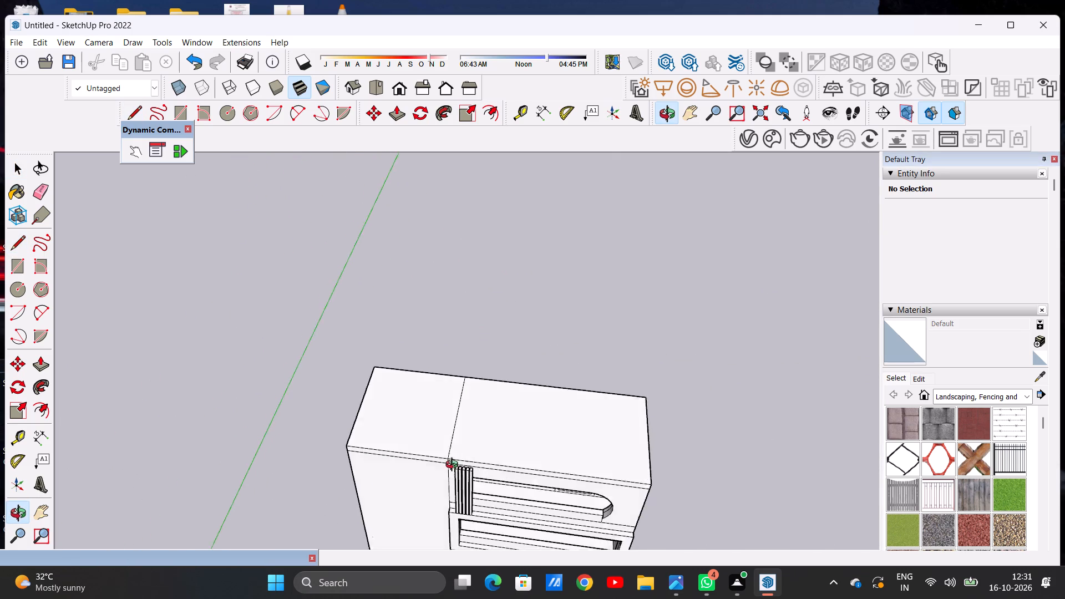
pyautogui.moveTo(454, 466); pyautogui.dragTo(418, 428, button='middle')
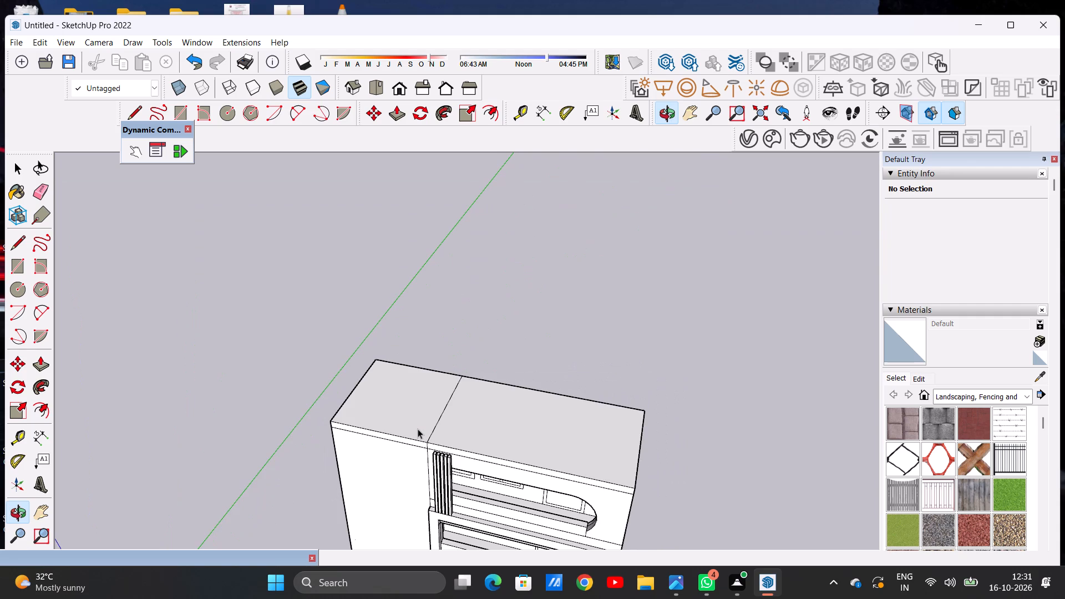
pyautogui.scroll(2, 418, 429)
pyautogui.press('p')
pyautogui.scroll(6, 418, 422)
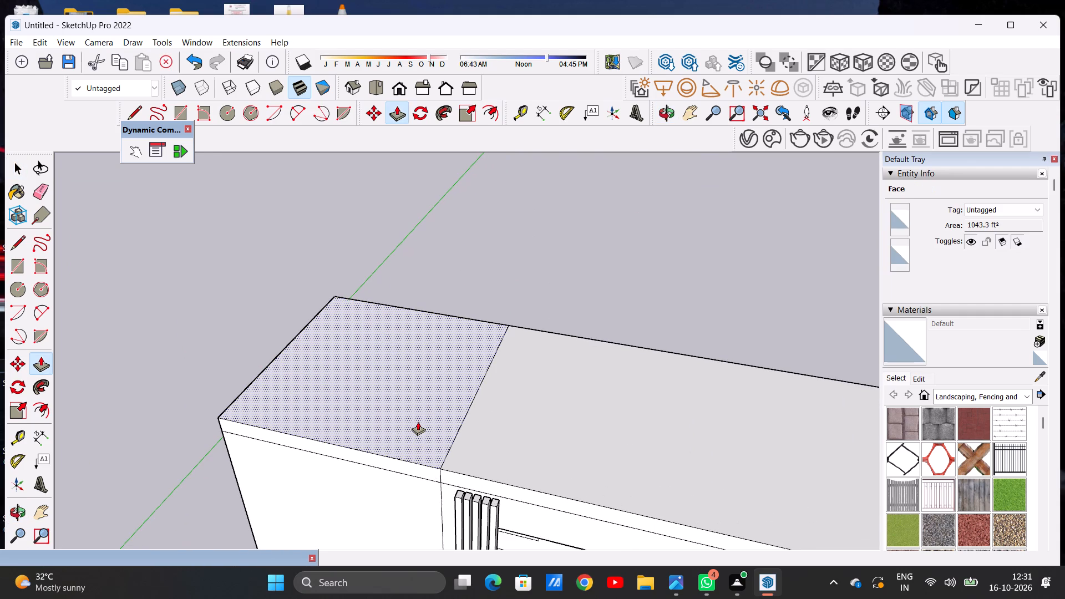
pyautogui.click(418, 422)
pyautogui.scroll(-12, 433, 346)
pyautogui.moveTo(453, 301); pyautogui.dragTo(549, 235, button='middle')
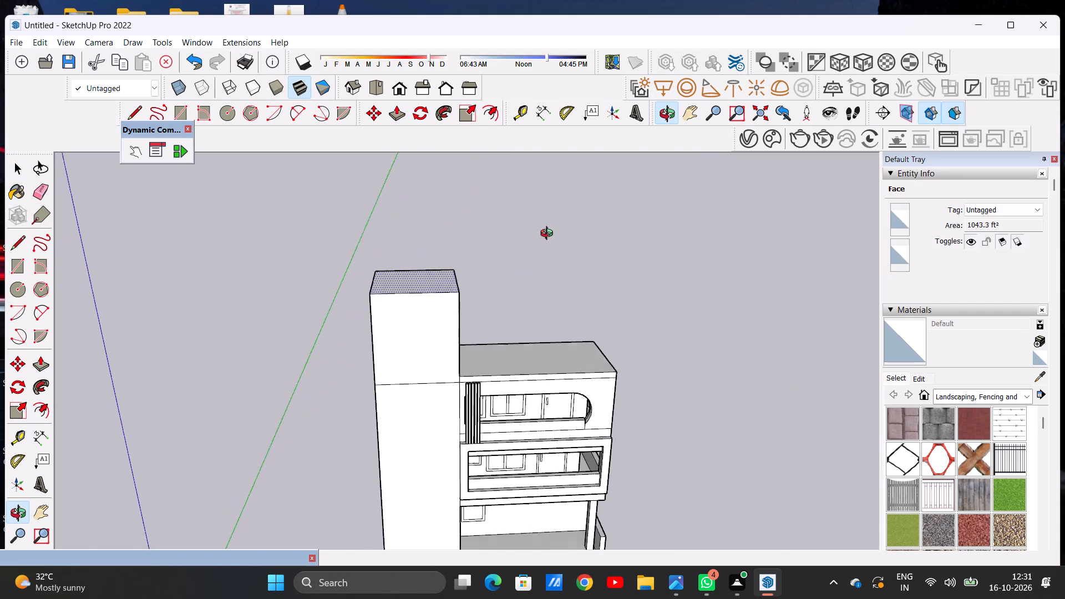
pyautogui.moveTo(549, 235); pyautogui.dragTo(549, 233, button='middle')
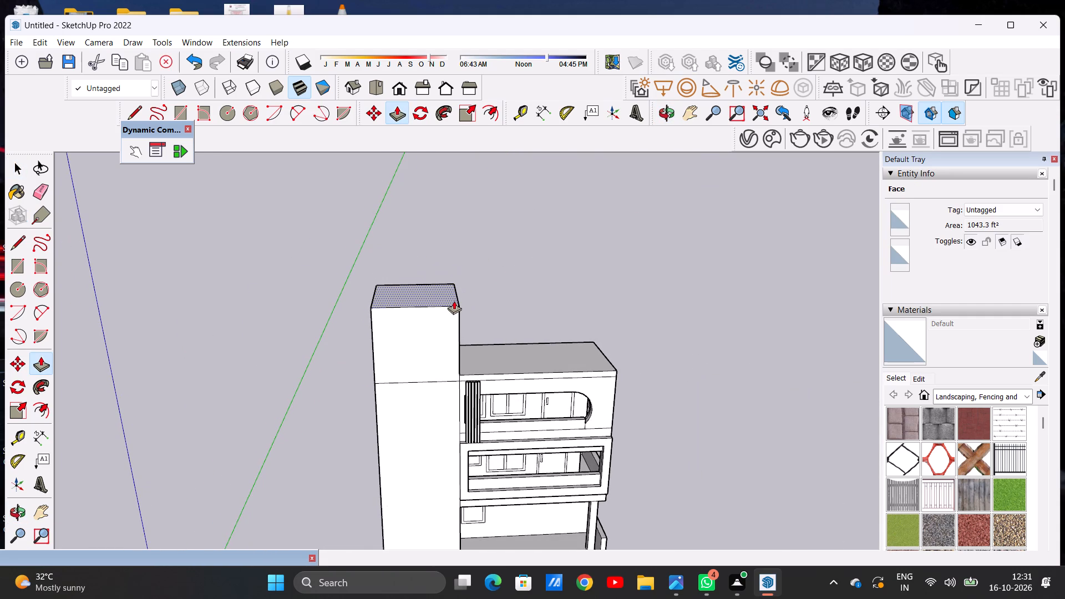
pyautogui.click(454, 301)
pyautogui.press('space')
# Erase the horizontal seam line across the tower's front face at the level of the balcony roof.
pyautogui.scroll(-5, 422, 358)
pyautogui.moveTo(423, 331); pyautogui.dragTo(415, 263, button='middle')
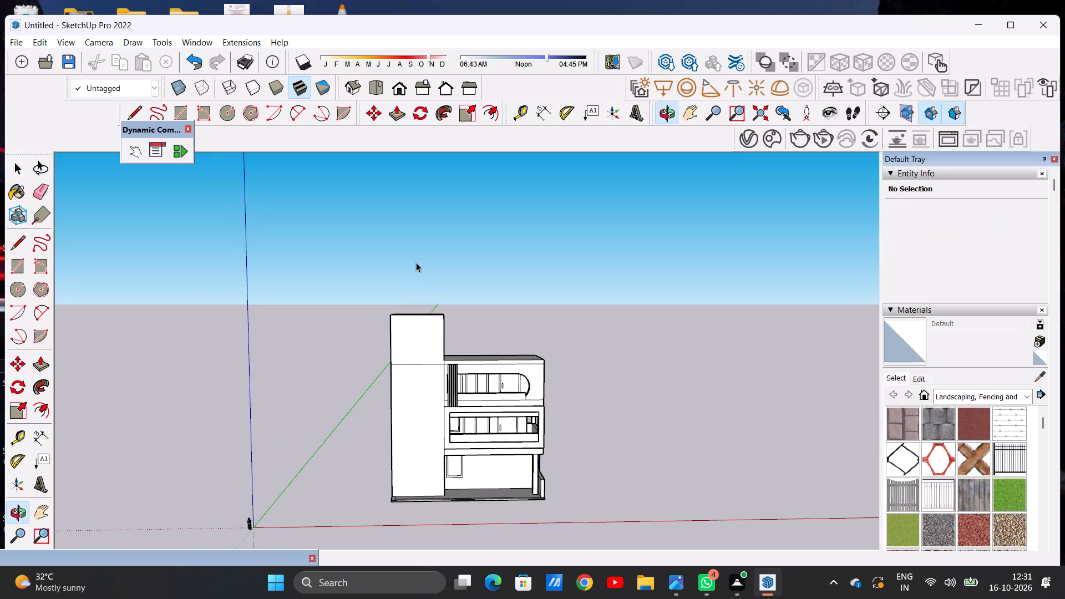
pyautogui.scroll(6, 442, 343)
pyautogui.scroll(1, 416, 388)
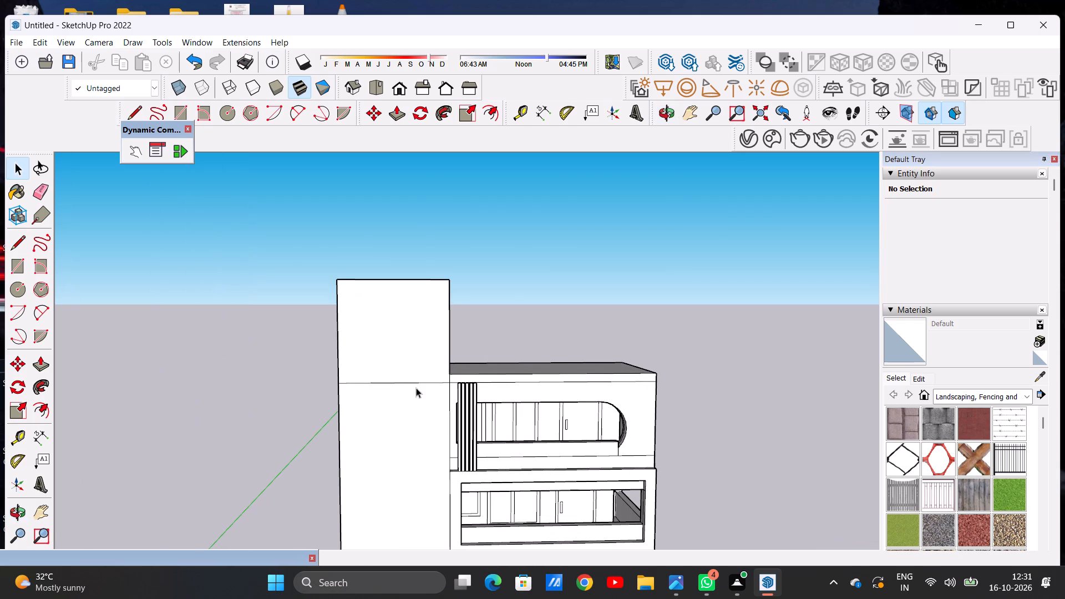
pyautogui.press('e')
pyautogui.moveTo(408, 378); pyautogui.dragTo(410, 394)
pyautogui.press('space')
# Examine the raised tower and the lower roof beside it from the front, the side and above.
pyautogui.scroll(-9, 429, 361)
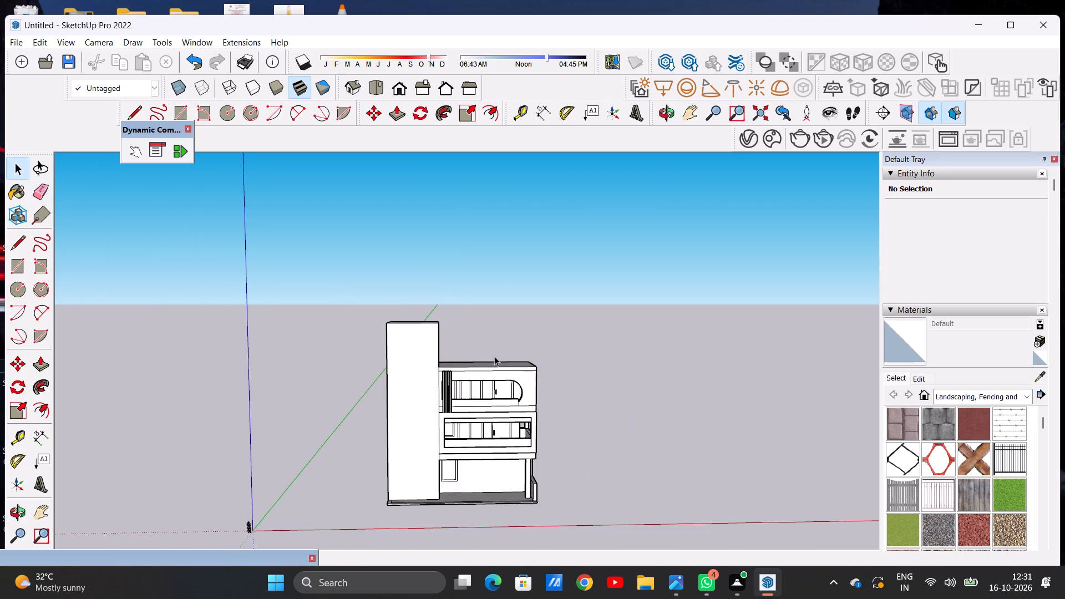
pyautogui.middleClick(494, 356)
pyautogui.moveTo(466, 341); pyautogui.dragTo(434, 351, button='middle')
pyautogui.scroll(4, 444, 367)
pyautogui.scroll(-4, 425, 348)
pyautogui.moveTo(499, 339); pyautogui.dragTo(503, 502, button='middle')
pyautogui.scroll(7, 495, 369)
pyautogui.moveTo(508, 369); pyautogui.dragTo(332, 294, button='middle')
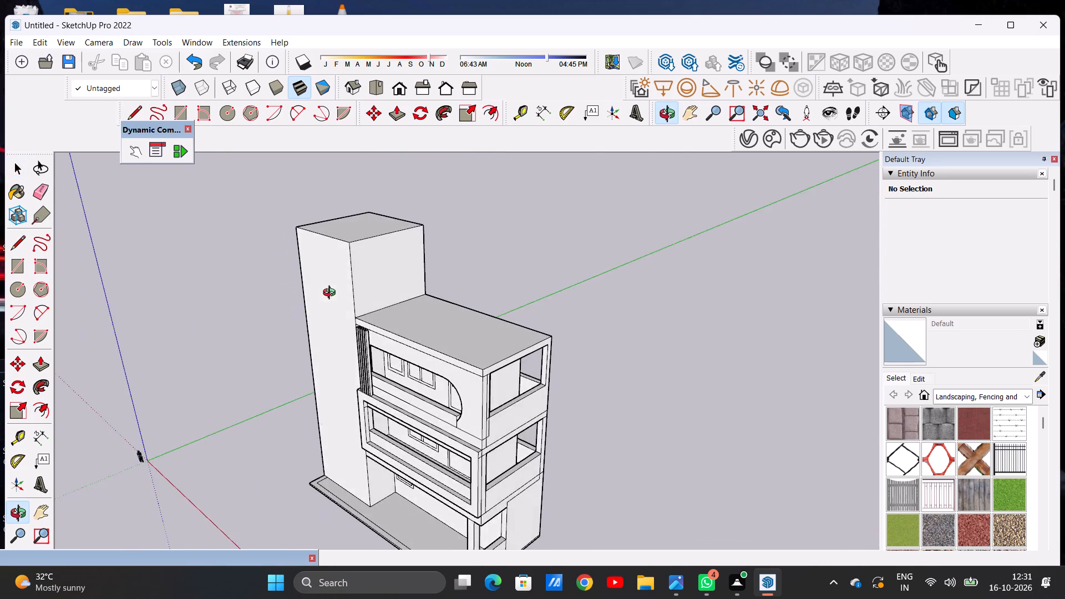
pyautogui.moveTo(332, 294); pyautogui.dragTo(512, 427, button='middle')
# Offset the outline of the lower roof above the balconies inward to form a narrow border.
pyautogui.scroll(1, 512, 427)
pyautogui.scroll(1, 476, 373)
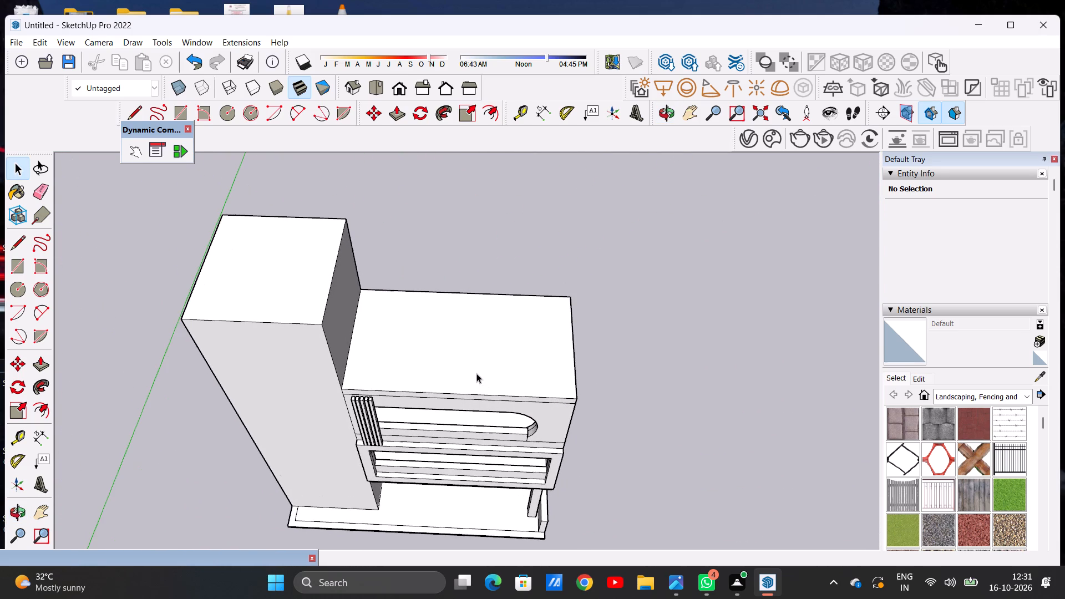
pyautogui.write('OF')
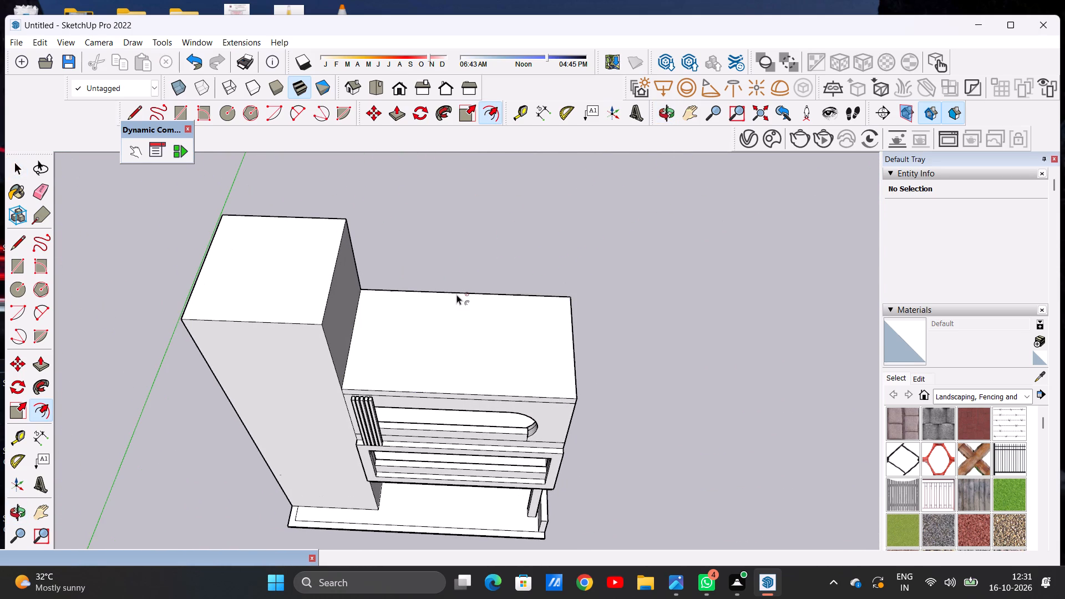
pyautogui.click(404, 297)
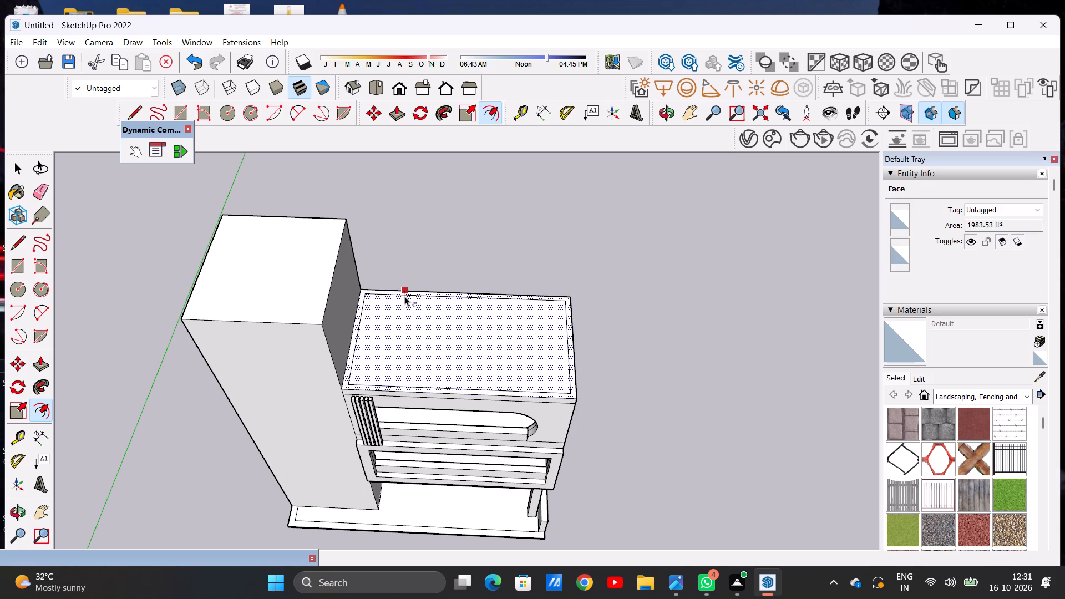
pyautogui.click(404, 296)
pyautogui.press('space')
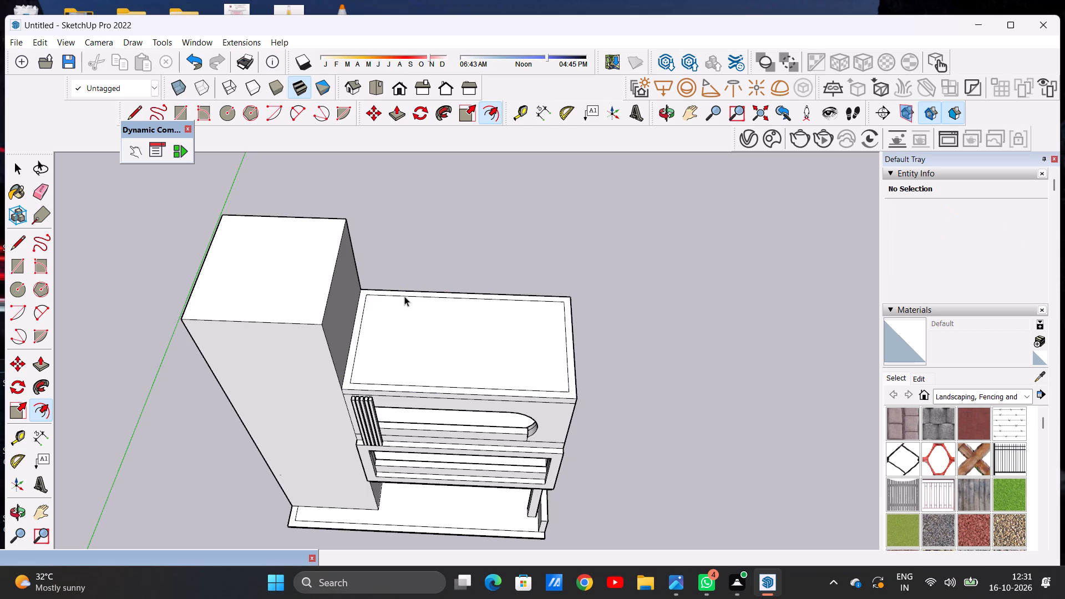
# Draw short lines extending the front and rear lines of the offset outline to the tower wall.
pyautogui.scroll(6, 355, 379)
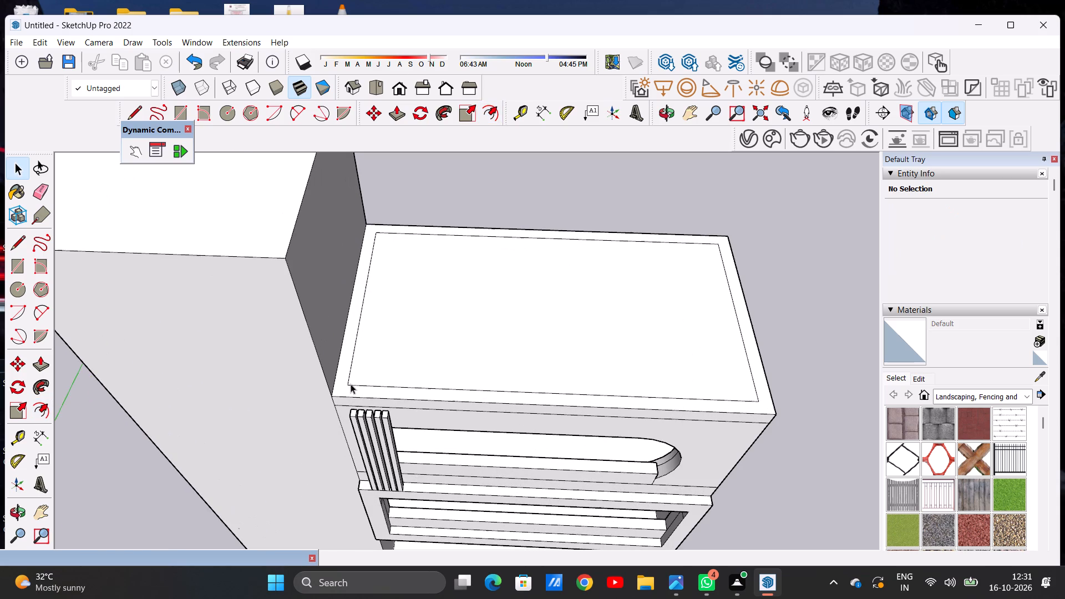
pyautogui.press('l')
pyautogui.scroll(10, 351, 384)
pyautogui.click(344, 382)
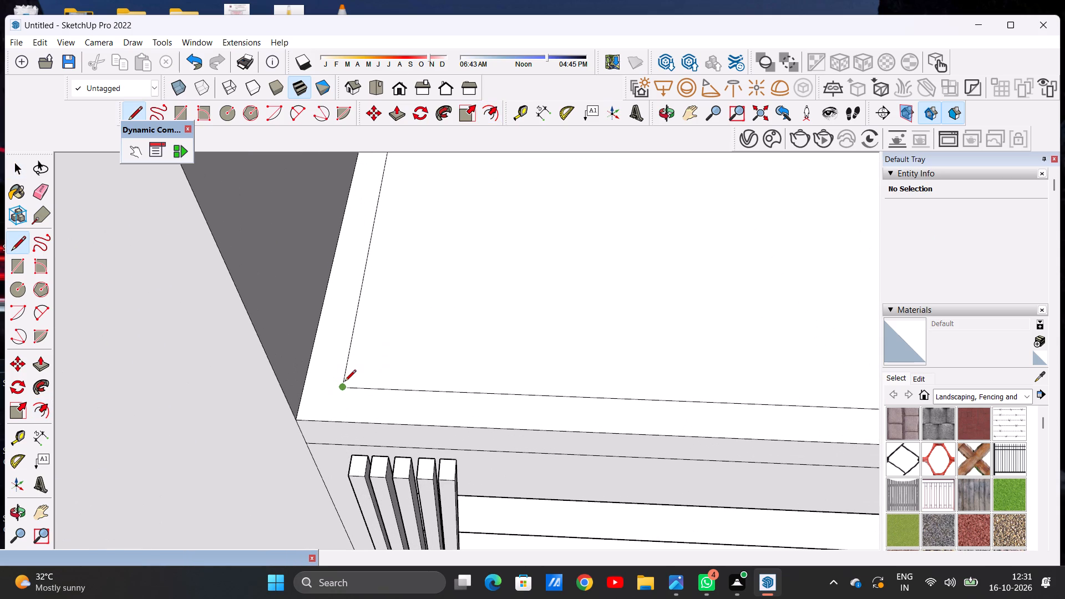
pyautogui.click(308, 382)
pyautogui.scroll(-14, 373, 399)
pyautogui.scroll(1, 408, 298)
pyautogui.scroll(-1, 408, 298)
pyautogui.scroll(15, 408, 298)
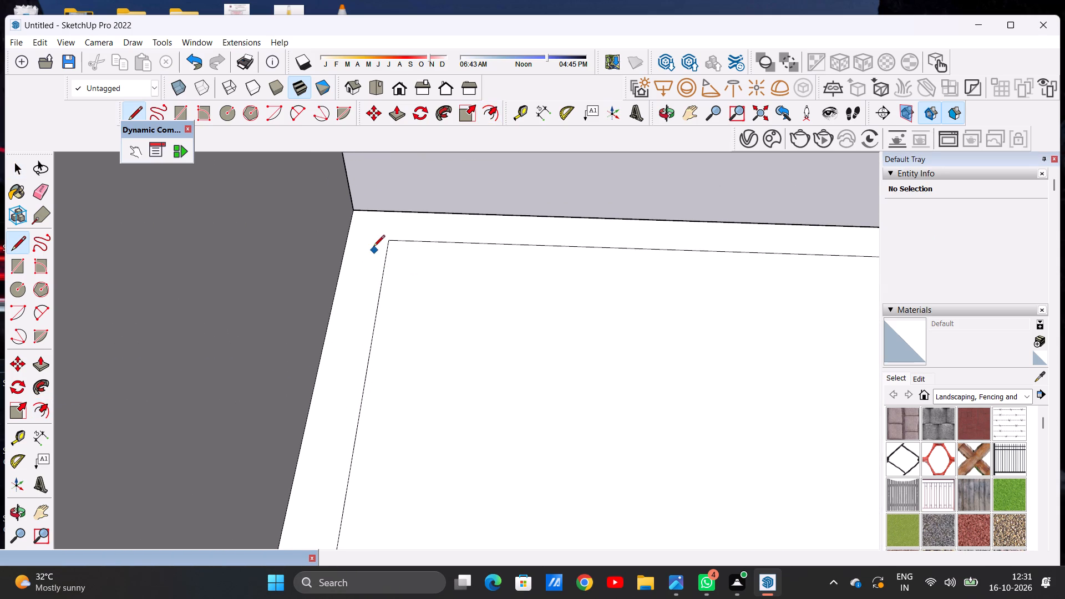
pyautogui.click(390, 243)
pyautogui.click(347, 237)
# Erase the offset outline's line that runs alongside the tower wall.
pyautogui.press('space')
pyautogui.press('e')
pyautogui.moveTo(388, 314); pyautogui.dragTo(368, 322)
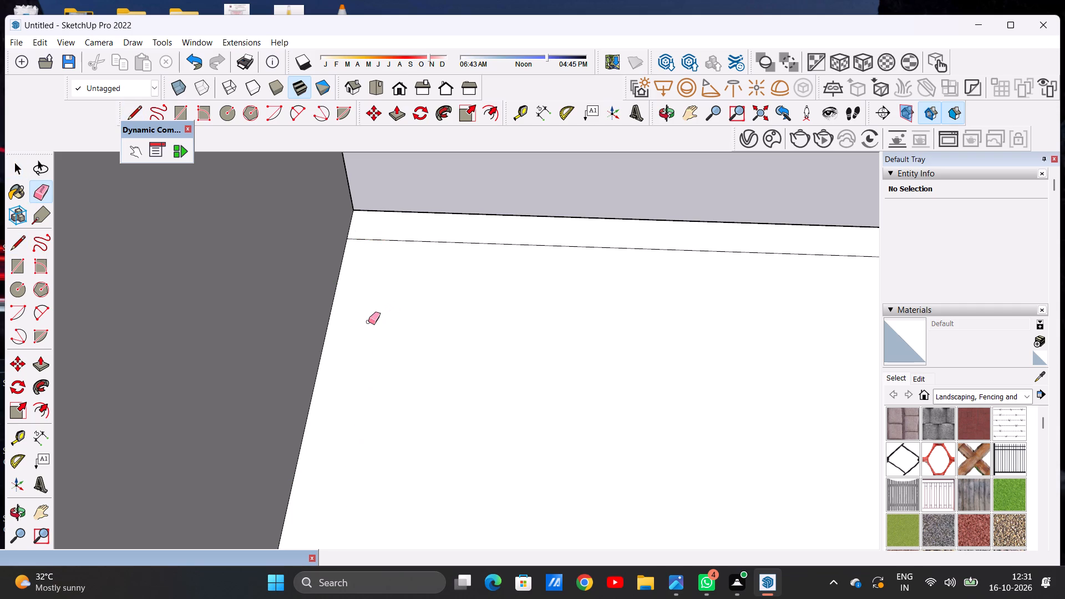
pyautogui.press('space')
# Draw a long rectangle on the lower roof, starting from the tower wall and staying inside the border.
pyautogui.scroll(-20, 437, 337)
pyautogui.scroll(-3, 437, 337)
pyautogui.scroll(3, 488, 362)
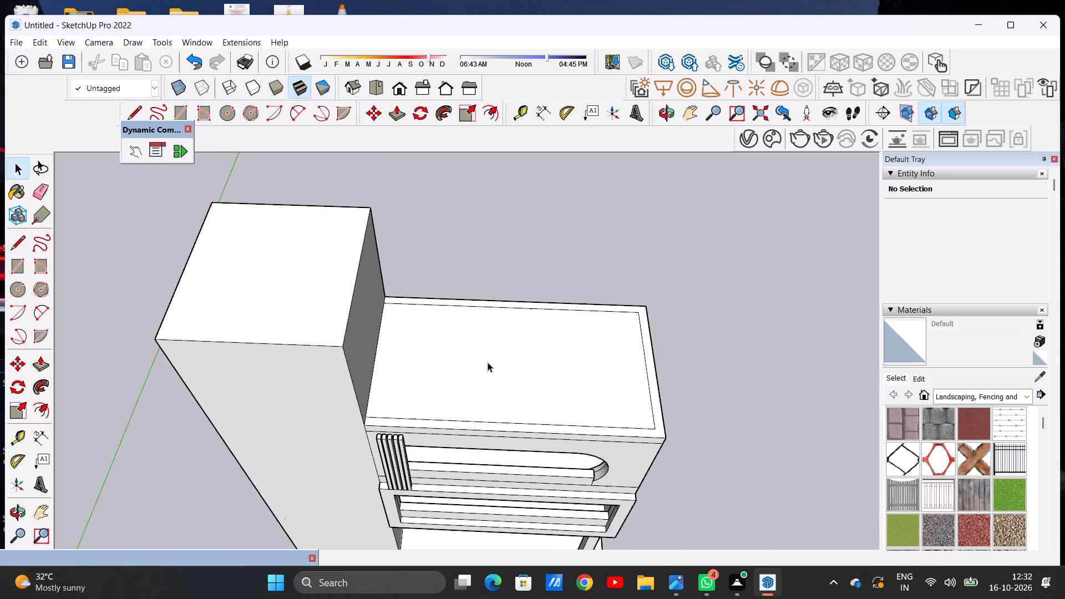
pyautogui.press('r')
pyautogui.scroll(6, 480, 362)
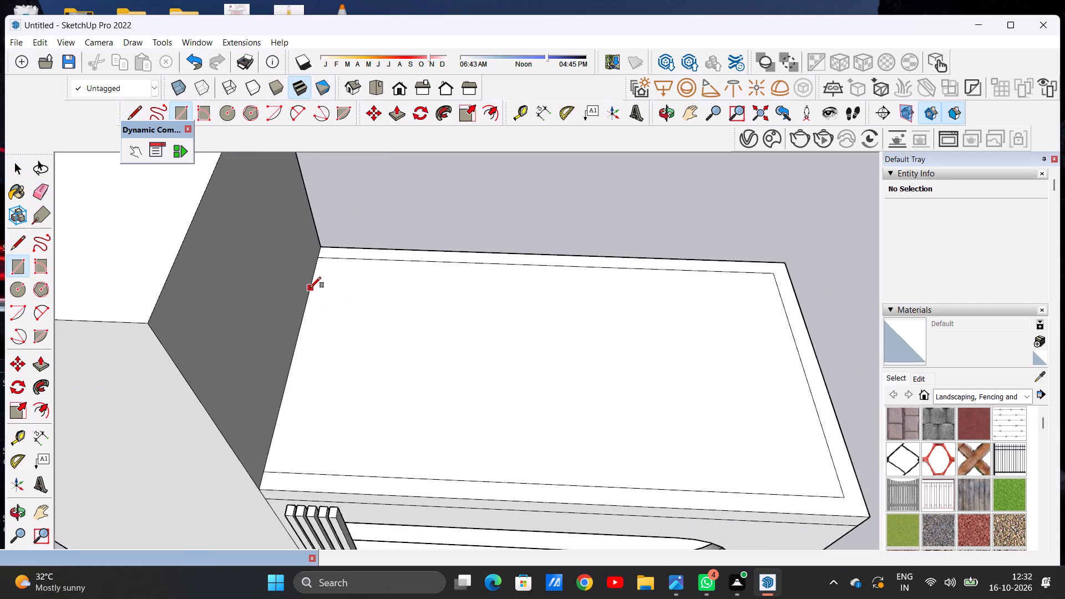
pyautogui.click(309, 286)
pyautogui.click(292, 388)
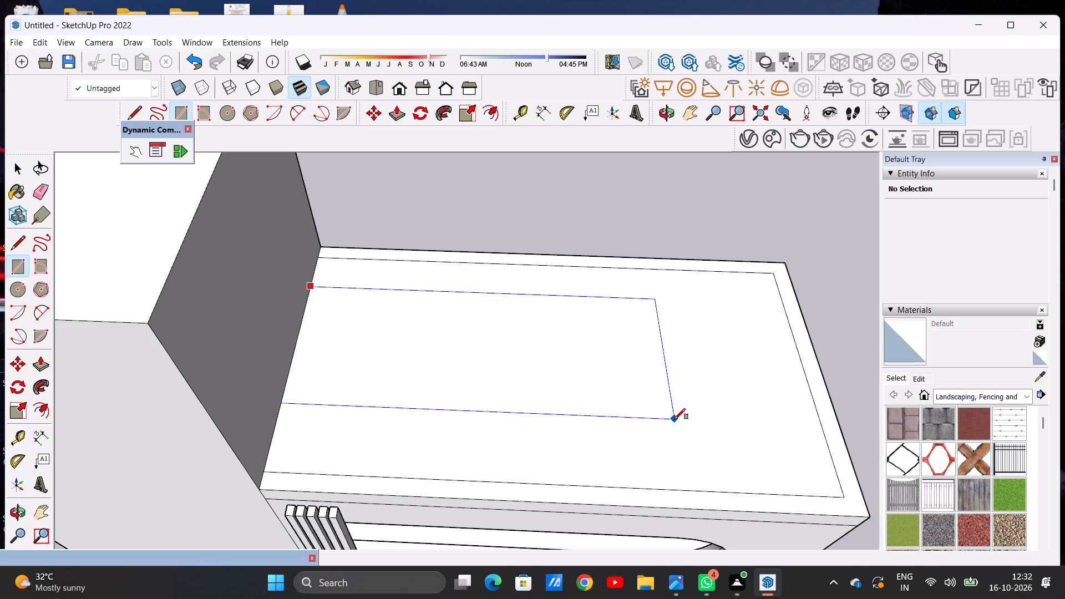
pyautogui.click(689, 423)
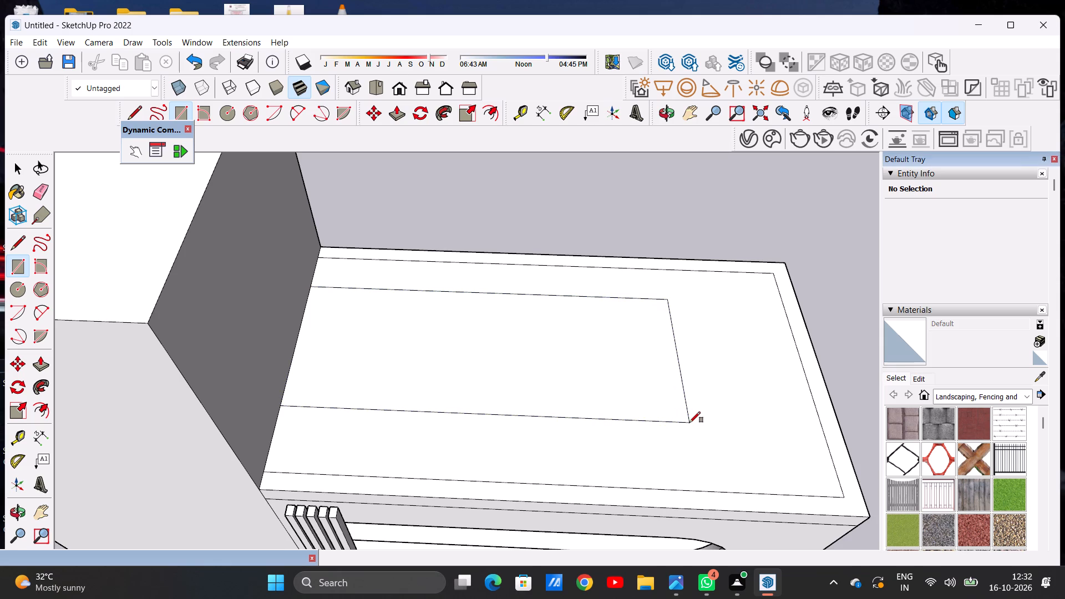
pyautogui.press('space')
# Lengthen the roof rectangle by adding a narrow full-width rectangle at its outer end and erasing the dividing line.
pyautogui.scroll(-3, 565, 408)
pyautogui.scroll(1, 564, 409)
pyautogui.scroll(-5, 564, 409)
pyautogui.moveTo(608, 465); pyautogui.dragTo(565, 322, button='middle')
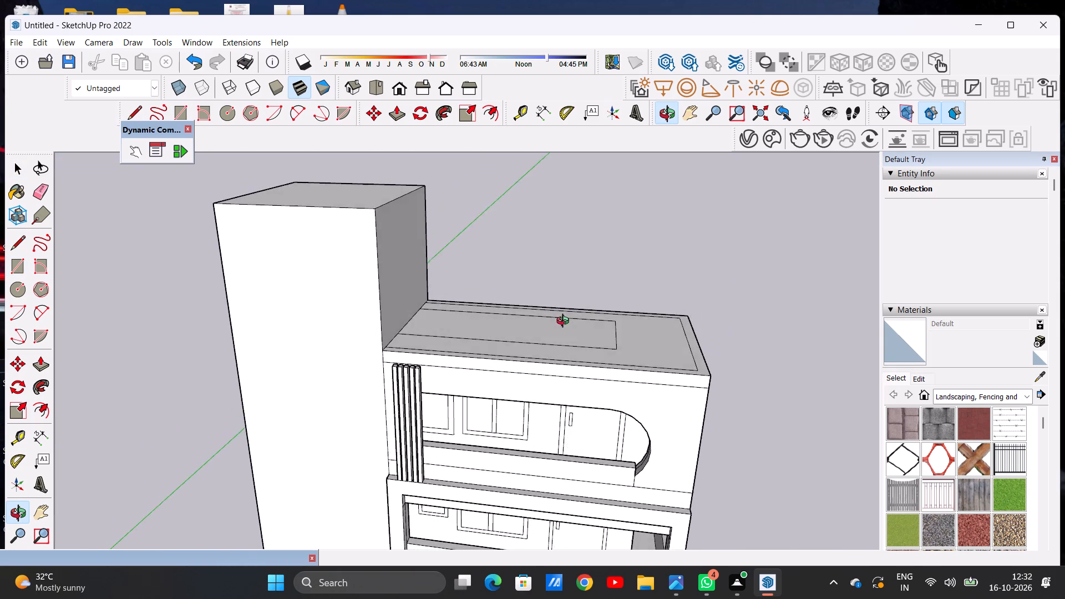
pyautogui.moveTo(565, 322); pyautogui.dragTo(614, 495, button='middle')
pyautogui.moveTo(574, 377); pyautogui.dragTo(566, 418, button='middle')
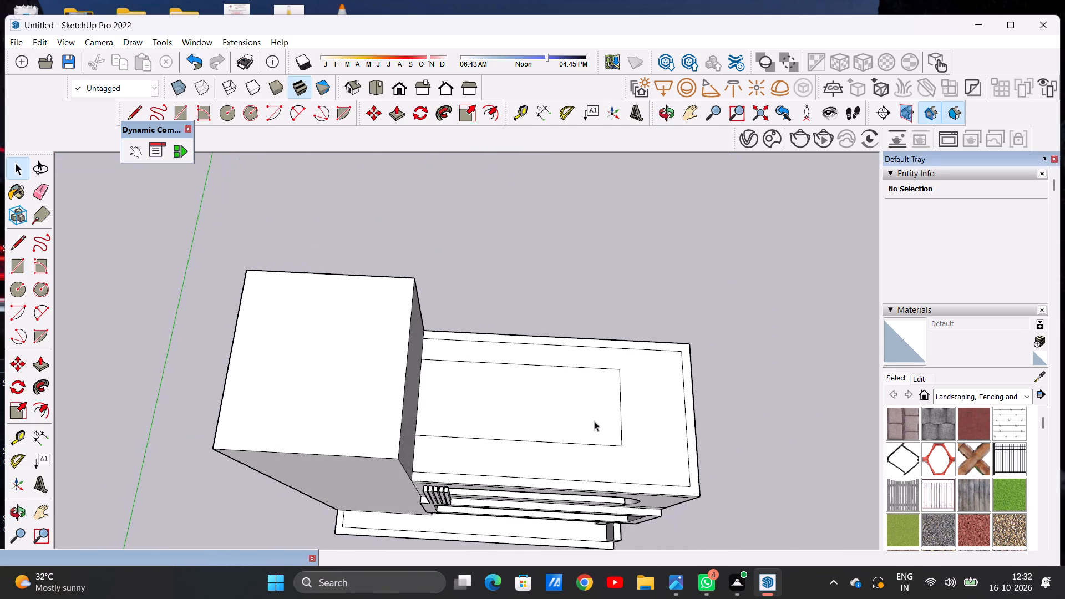
pyautogui.scroll(2, 610, 420)
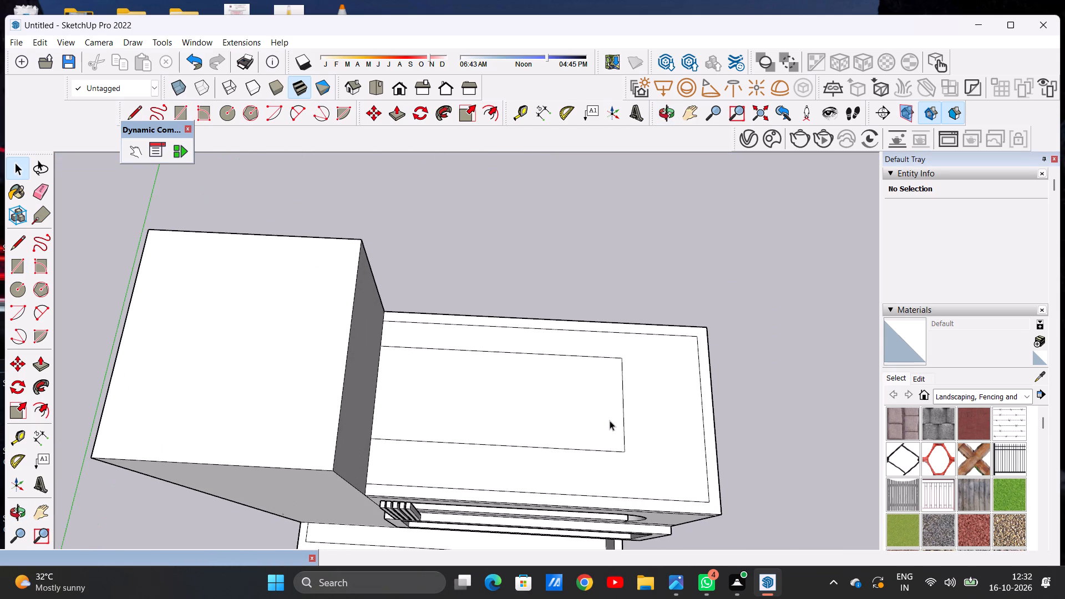
pyautogui.press('r')
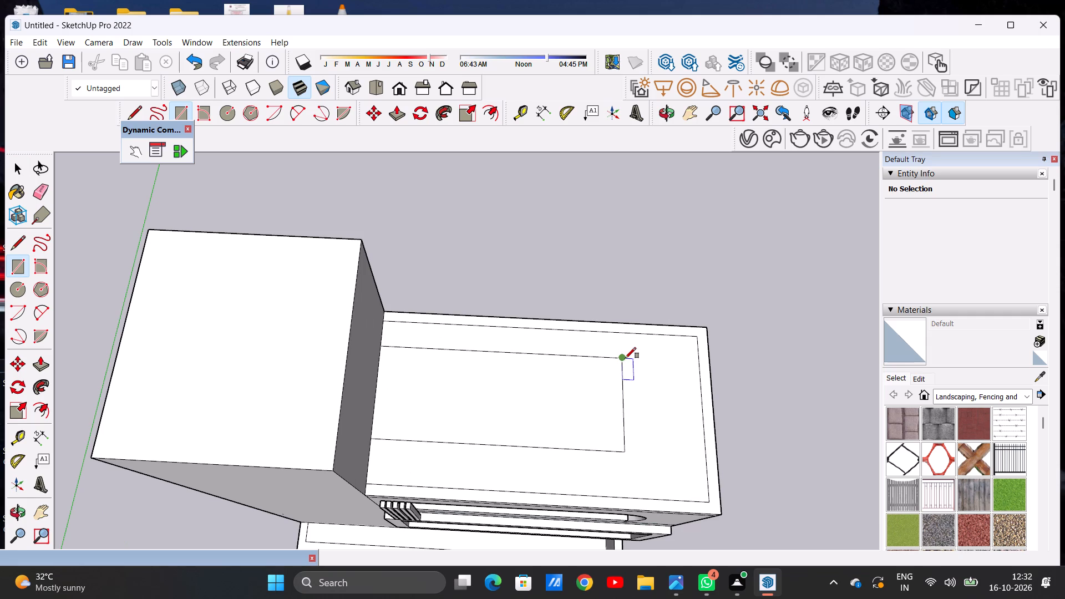
pyautogui.click(625, 358)
pyautogui.click(627, 454)
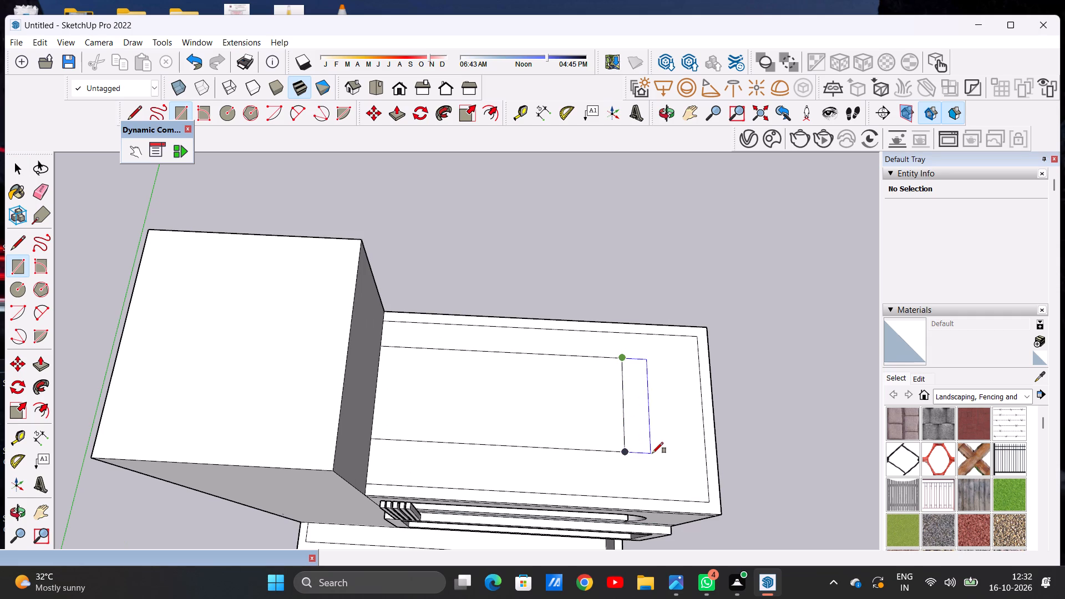
pyautogui.click(657, 454)
pyautogui.press('space')
pyautogui.write('E')
pyautogui.moveTo(631, 415); pyautogui.dragTo(605, 412)
# Narrow the roof rectangle by drawing a line just inside its rear edge from the tower wall and erasing the old rear edge.
pyautogui.press('l')
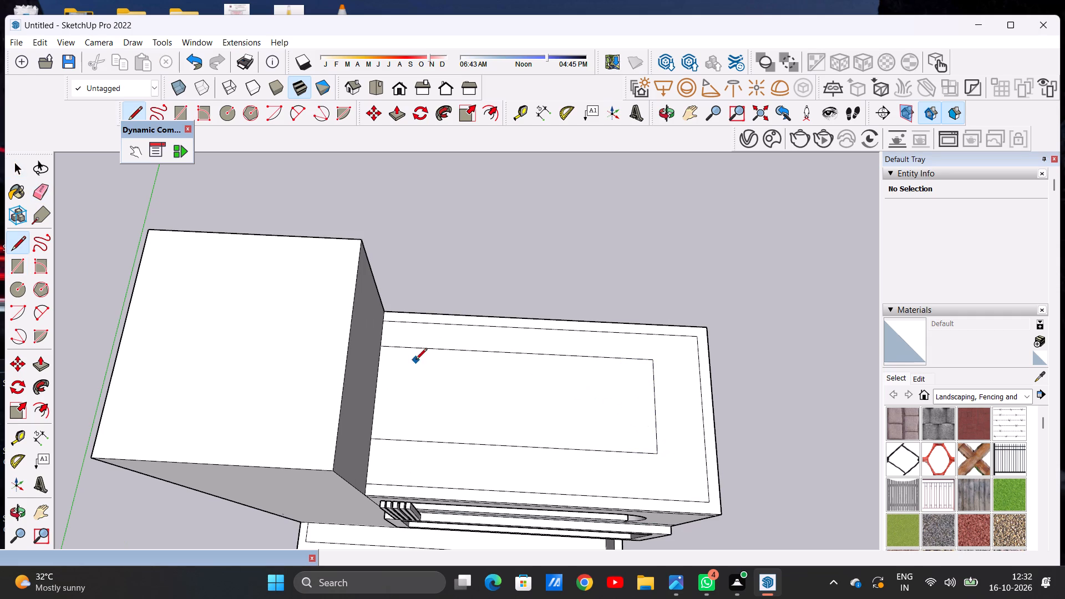
pyautogui.scroll(6, 410, 360)
pyautogui.click(355, 353)
pyautogui.scroll(-3, 502, 356)
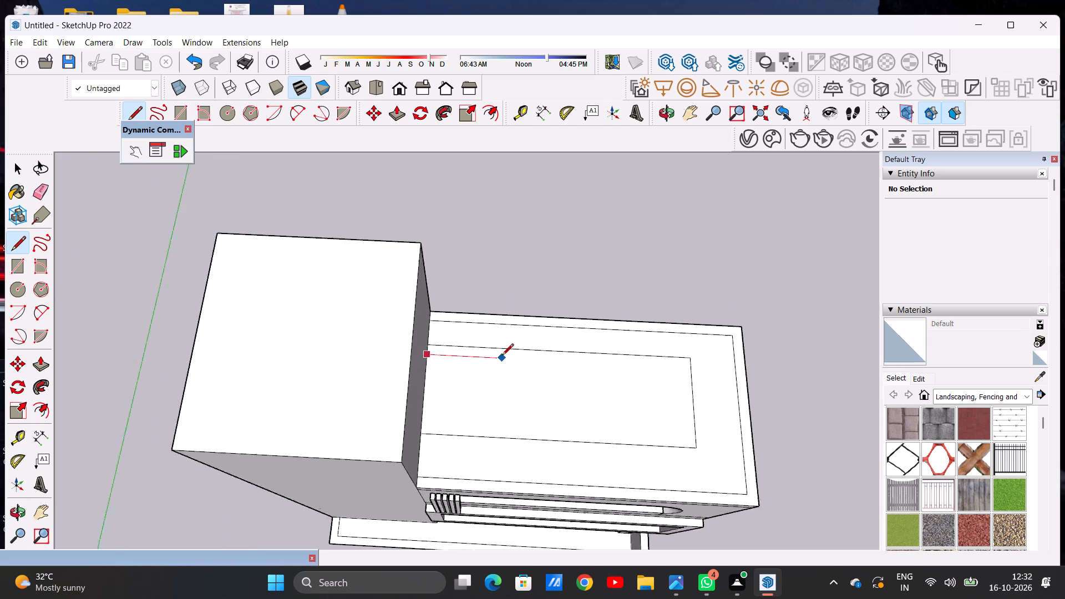
pyautogui.scroll(-7, 502, 356)
pyautogui.scroll(6, 601, 362)
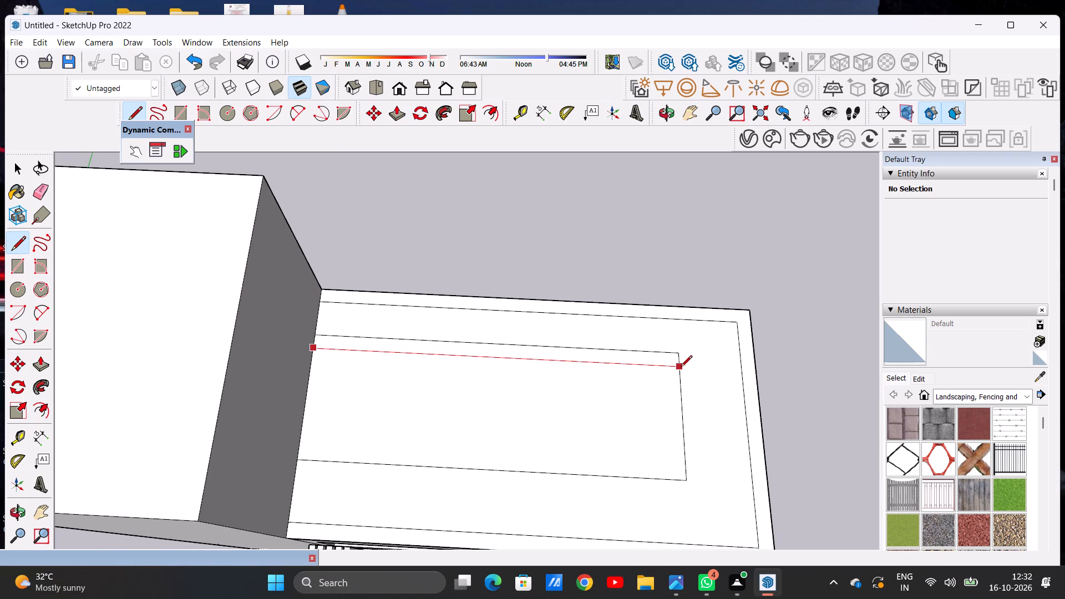
pyautogui.click(681, 368)
pyautogui.press('space')
pyautogui.write('E')
pyautogui.scroll(5, 674, 358)
pyautogui.moveTo(671, 346); pyautogui.dragTo(686, 357)
pyautogui.press('space')
# Push/Pull the roof rectangle up into a block level with the top of the tower.
pyautogui.scroll(-20, 559, 352)
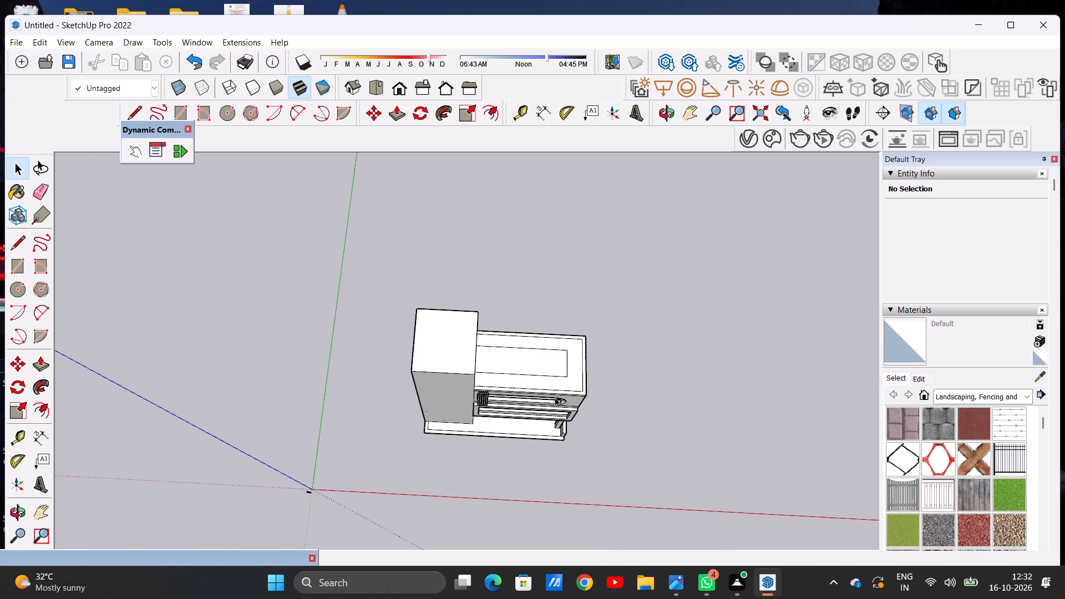
pyautogui.moveTo(551, 412); pyautogui.dragTo(559, 327, button='middle')
pyautogui.moveTo(560, 325); pyautogui.dragTo(564, 313, button='middle')
pyautogui.scroll(7, 563, 325)
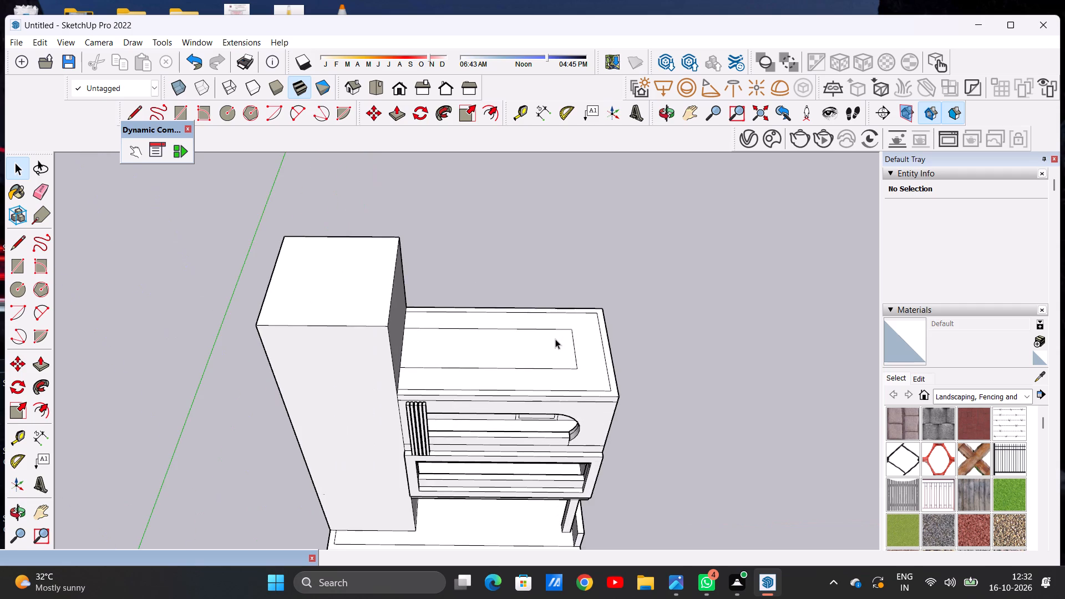
pyautogui.scroll(4, 557, 347)
pyautogui.press('p')
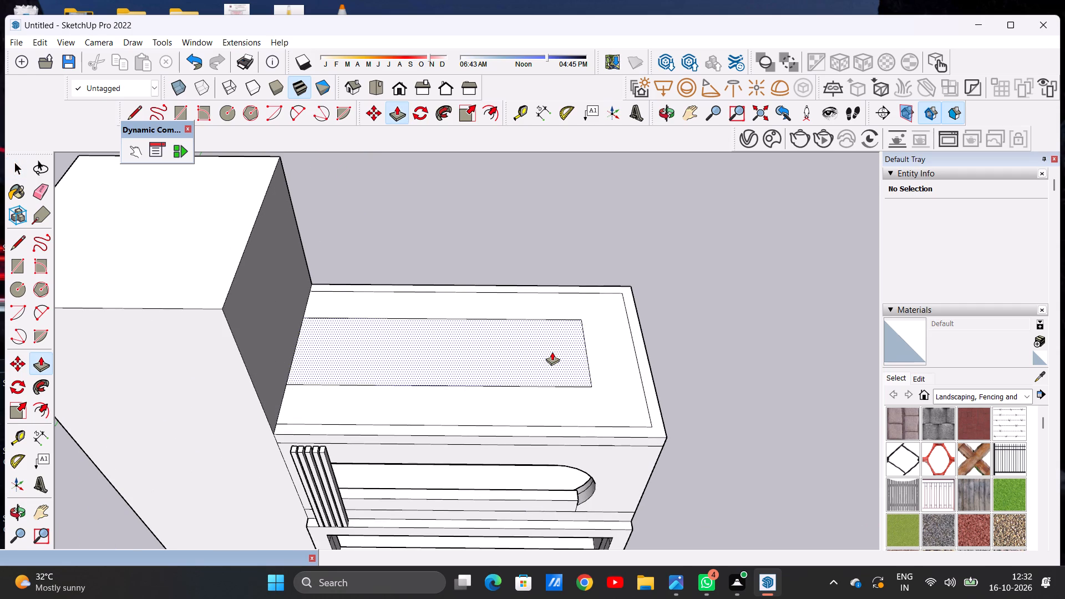
pyautogui.click(552, 352)
pyautogui.scroll(-7, 582, 290)
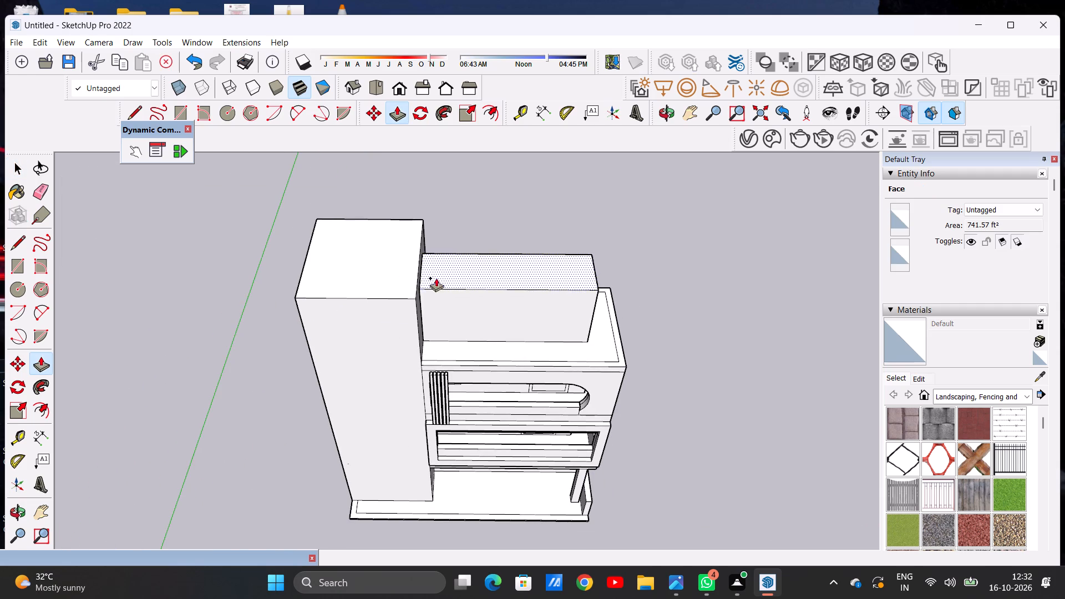
pyautogui.click(419, 300)
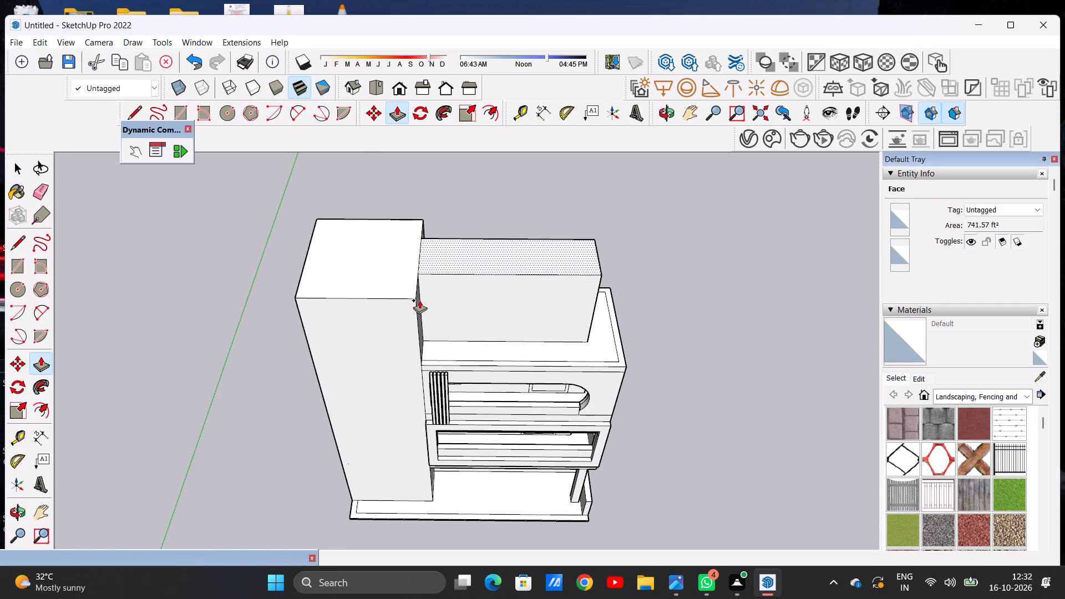
pyautogui.press('space')
# Examine the new rooftop block and the border around it from the front and above.
pyautogui.scroll(-1, 483, 328)
pyautogui.moveTo(480, 327); pyautogui.dragTo(473, 192, button='middle')
pyautogui.moveTo(488, 296); pyautogui.dragTo(490, 270, button='middle')
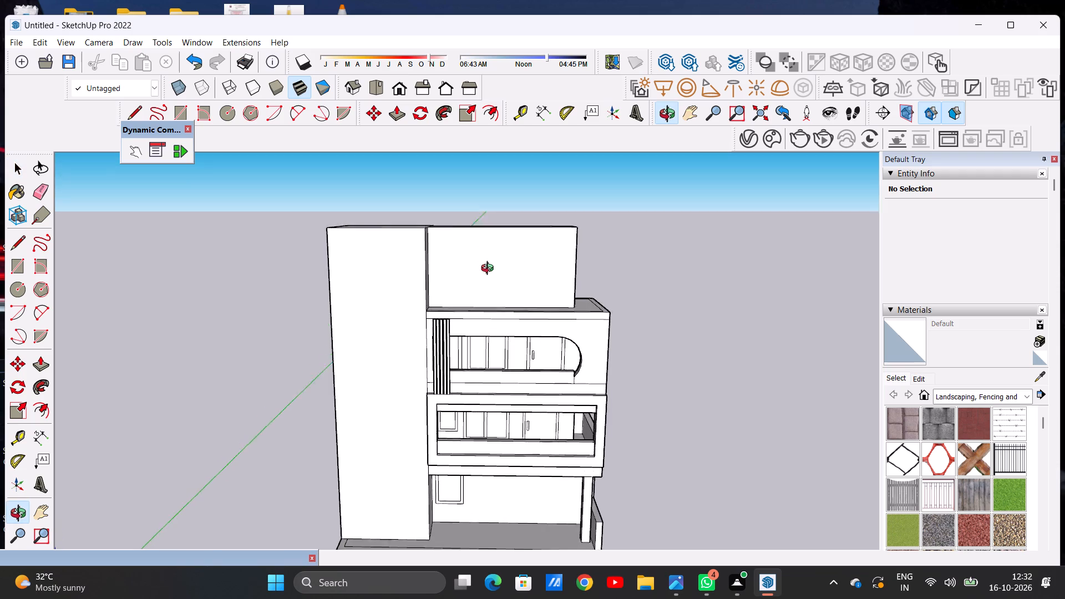
pyautogui.moveTo(490, 270); pyautogui.dragTo(490, 248, button='middle')
pyautogui.scroll(5, 514, 276)
pyautogui.scroll(-7, 509, 252)
pyautogui.moveTo(511, 290); pyautogui.dragTo(511, 429, button='middle')
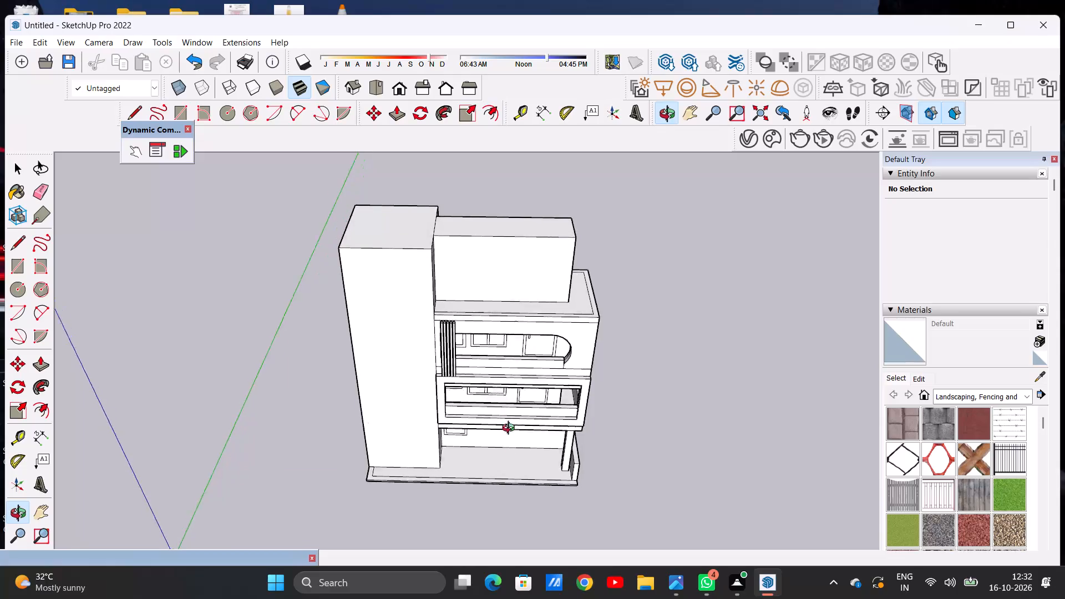
pyautogui.moveTo(511, 429); pyautogui.dragTo(510, 465, button='middle')
pyautogui.scroll(6, 534, 317)
pyautogui.moveTo(526, 296); pyautogui.dragTo(521, 358, button='middle')
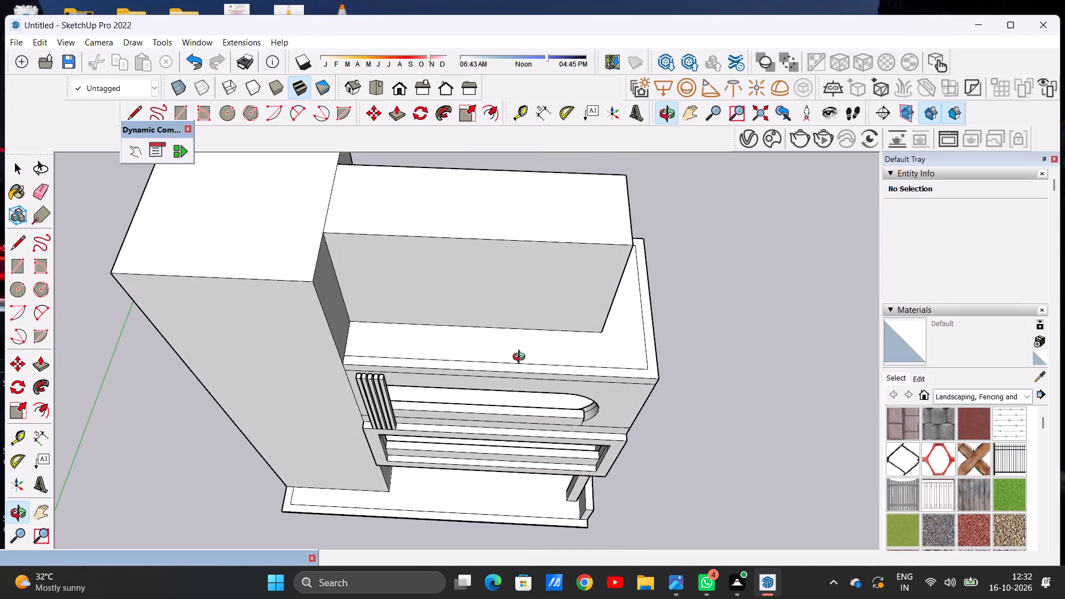
pyautogui.moveTo(521, 358); pyautogui.dragTo(523, 361, button='middle')
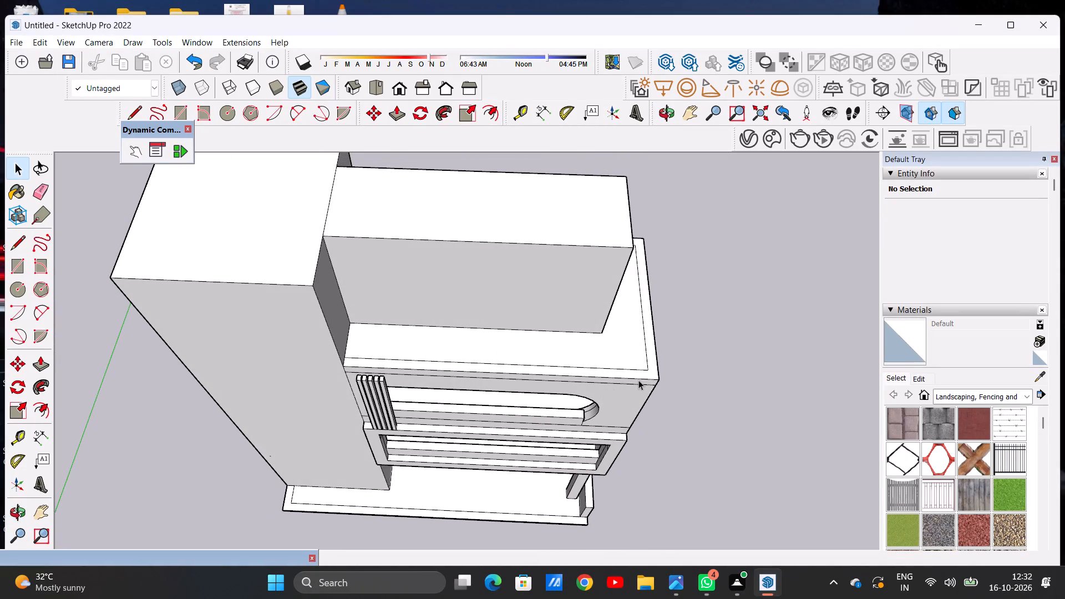
# Draw a short line from the border's front inner corner to the roof's outer side edge, separating the front strip.
pyautogui.scroll(8, 649, 372)
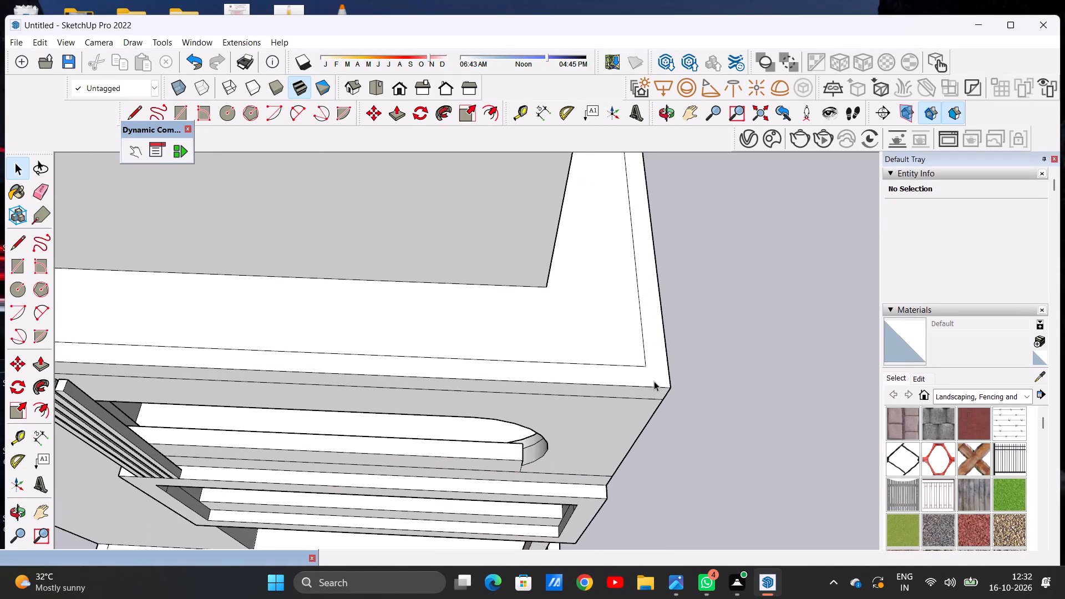
pyautogui.press('l')
pyautogui.scroll(2, 654, 381)
pyautogui.scroll(-1, 654, 381)
pyautogui.scroll(2, 654, 381)
pyautogui.click(637, 357)
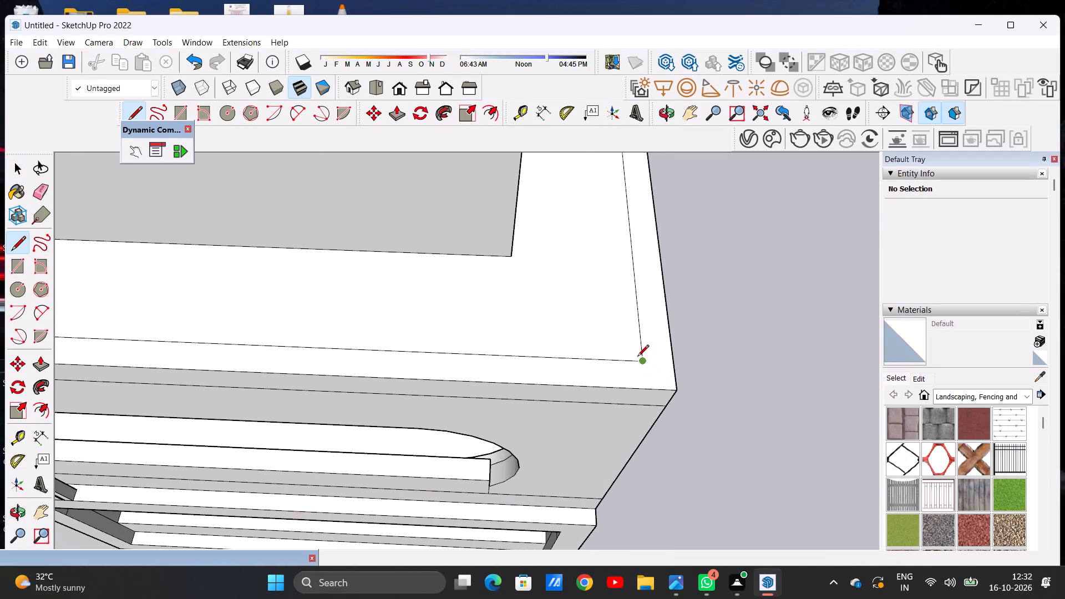
pyautogui.click(676, 358)
pyautogui.scroll(-8, 637, 357)
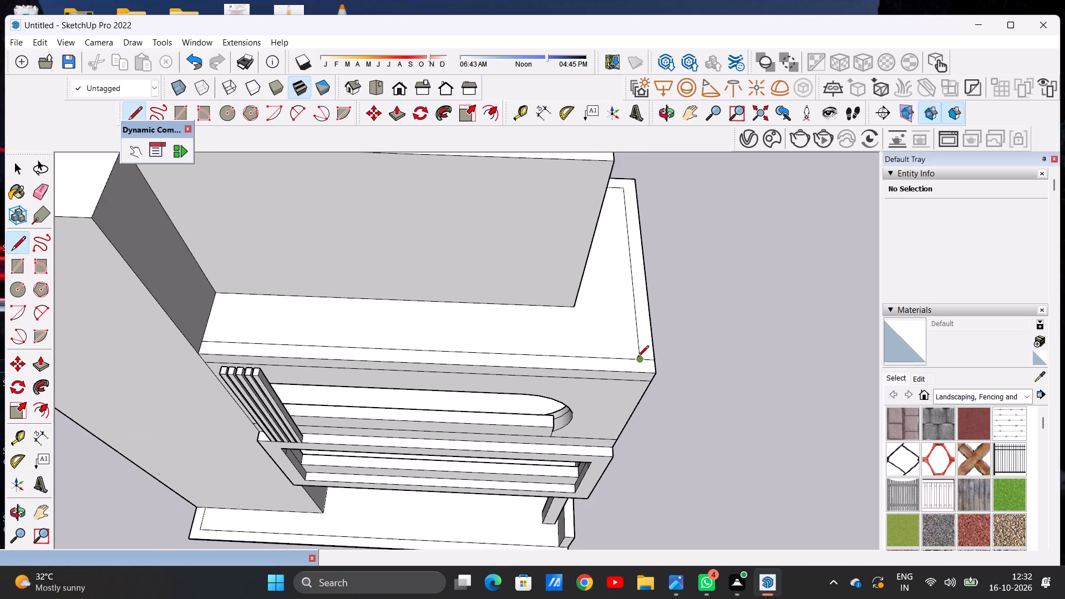
pyautogui.press('space')
# Push/Pull the front border strip up into a thin wall level with the top of the tower.
pyautogui.scroll(-9, 564, 354)
pyautogui.moveTo(577, 382); pyautogui.dragTo(574, 358, button='middle')
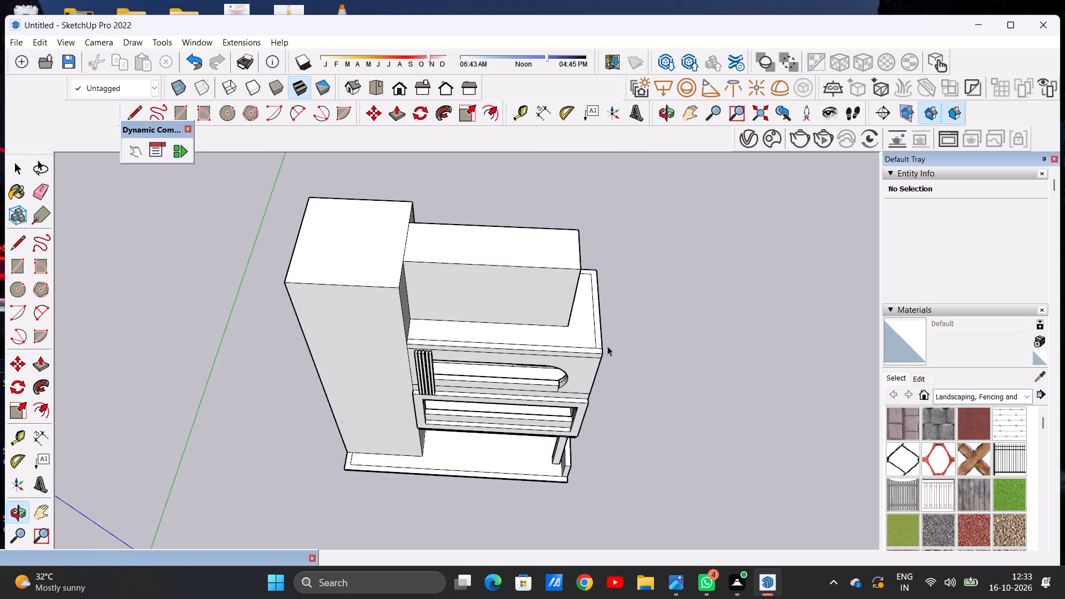
pyautogui.scroll(7, 607, 346)
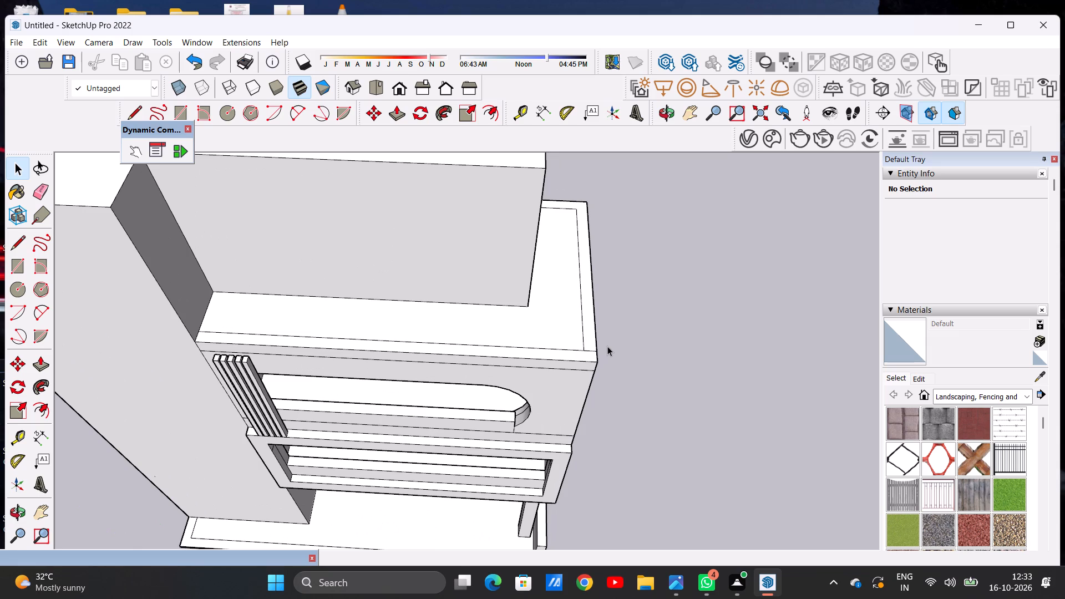
pyautogui.scroll(-9, 597, 346)
pyautogui.scroll(8, 594, 347)
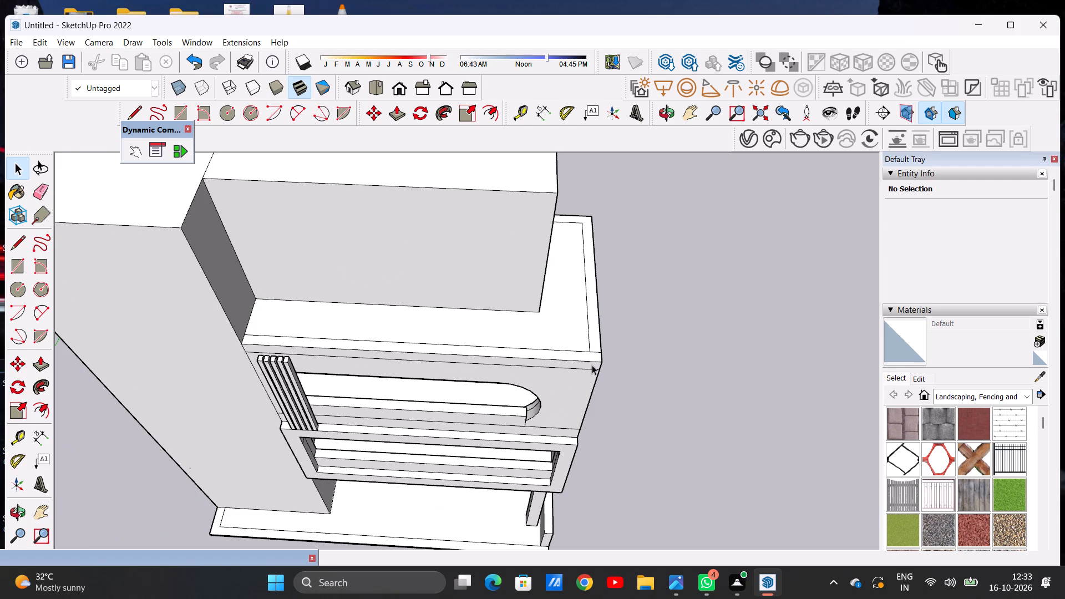
pyautogui.press('p')
pyautogui.scroll(9, 587, 348)
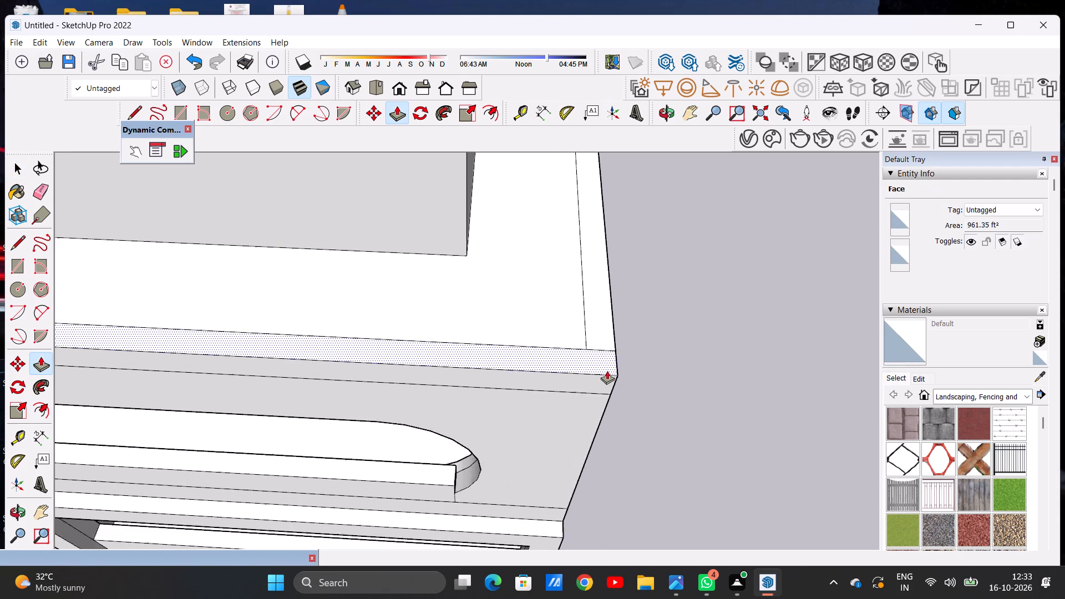
pyautogui.scroll(3, 607, 370)
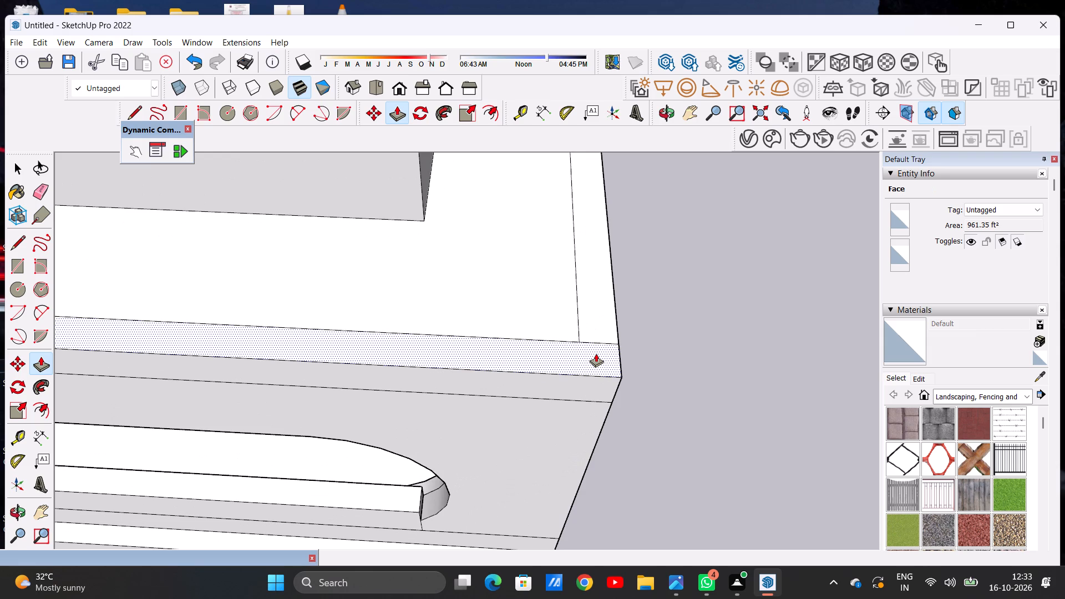
pyautogui.click(596, 353)
pyautogui.scroll(-4, 602, 291)
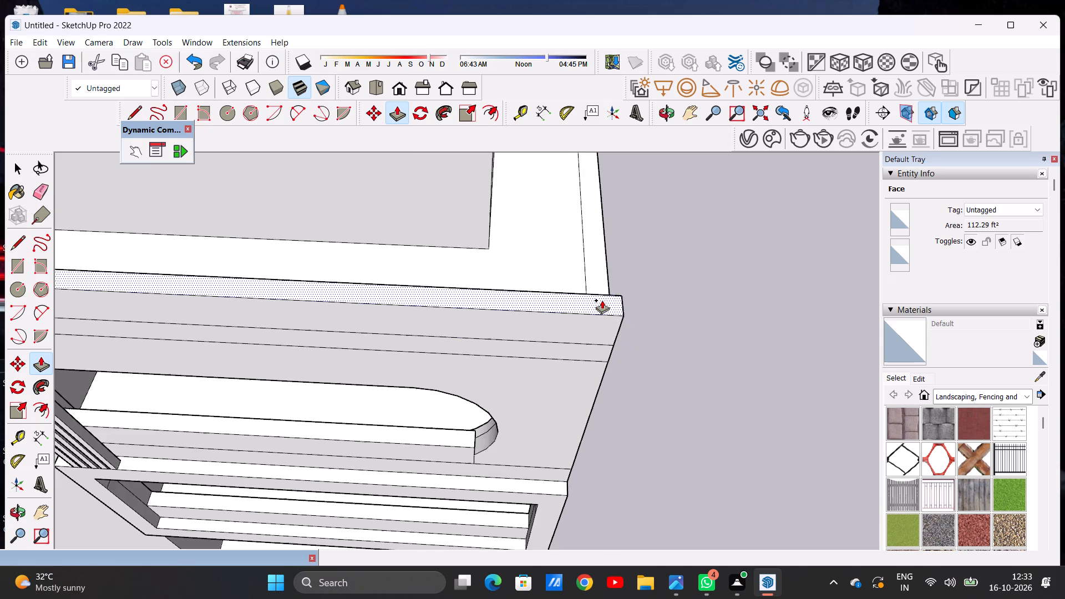
pyautogui.scroll(-16, 602, 300)
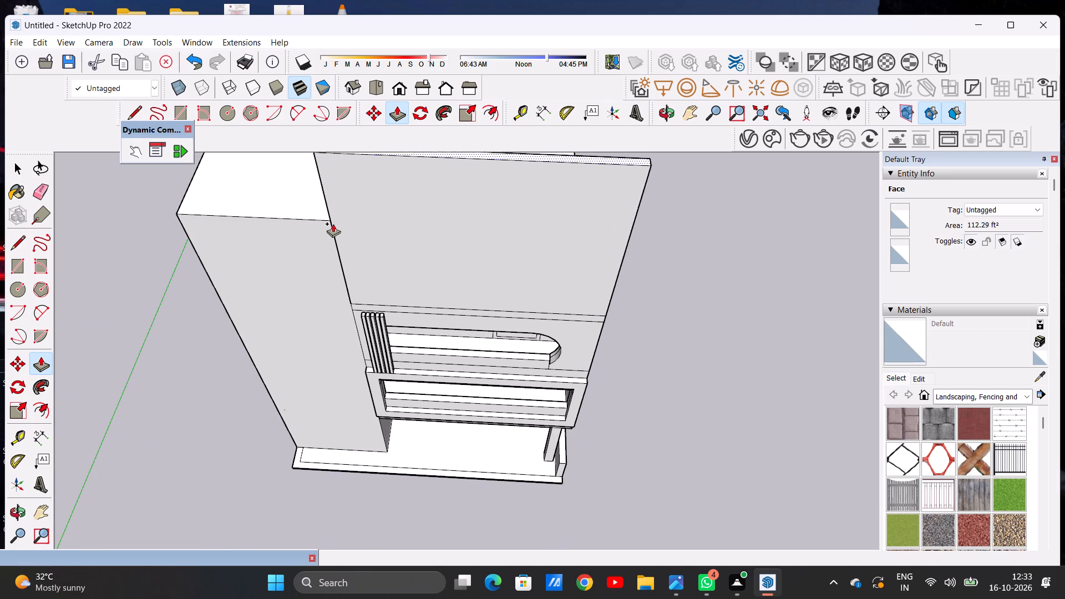
pyautogui.click(329, 226)
pyautogui.press('space')
# Examine the raised front wall above the balconies against the tower and the rooftop block.
pyautogui.scroll(-6, 420, 265)
pyautogui.moveTo(430, 292); pyautogui.dragTo(453, 231, button='middle')
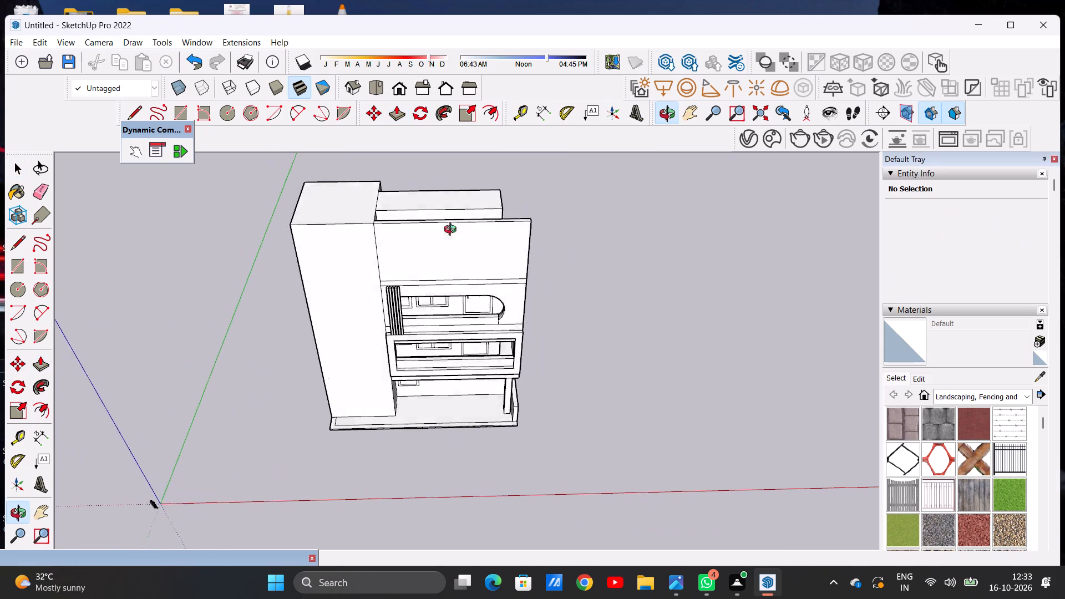
pyautogui.moveTo(453, 231); pyautogui.dragTo(454, 170, button='middle')
pyautogui.scroll(3, 457, 221)
pyautogui.moveTo(473, 270); pyautogui.dragTo(459, 221, button='middle')
pyautogui.scroll(2, 442, 236)
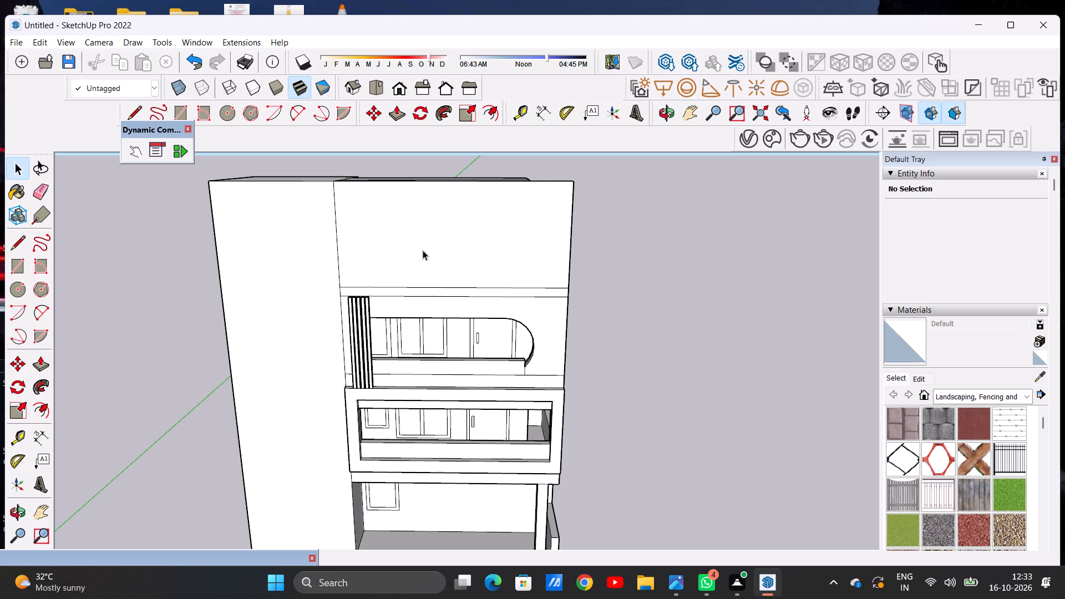
pyautogui.scroll(-6, 456, 276)
pyautogui.scroll(5, 451, 262)
pyautogui.moveTo(437, 276); pyautogui.dragTo(433, 237, button='middle')
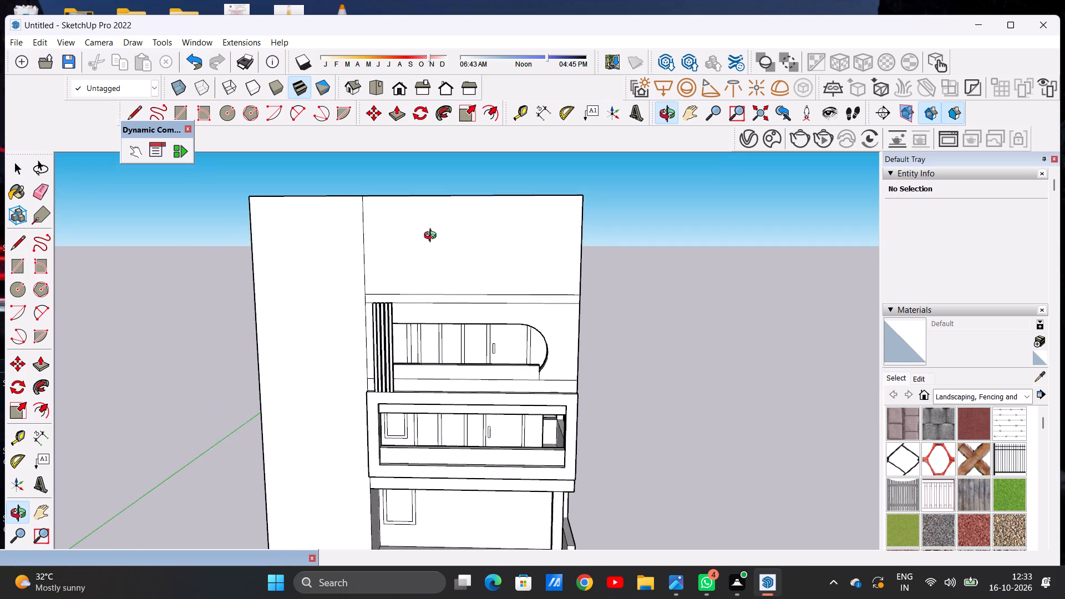
pyautogui.moveTo(433, 237); pyautogui.dragTo(440, 249, button='middle')
pyautogui.scroll(1, 440, 249)
pyautogui.scroll(-5, 550, 272)
pyautogui.scroll(5, 546, 268)
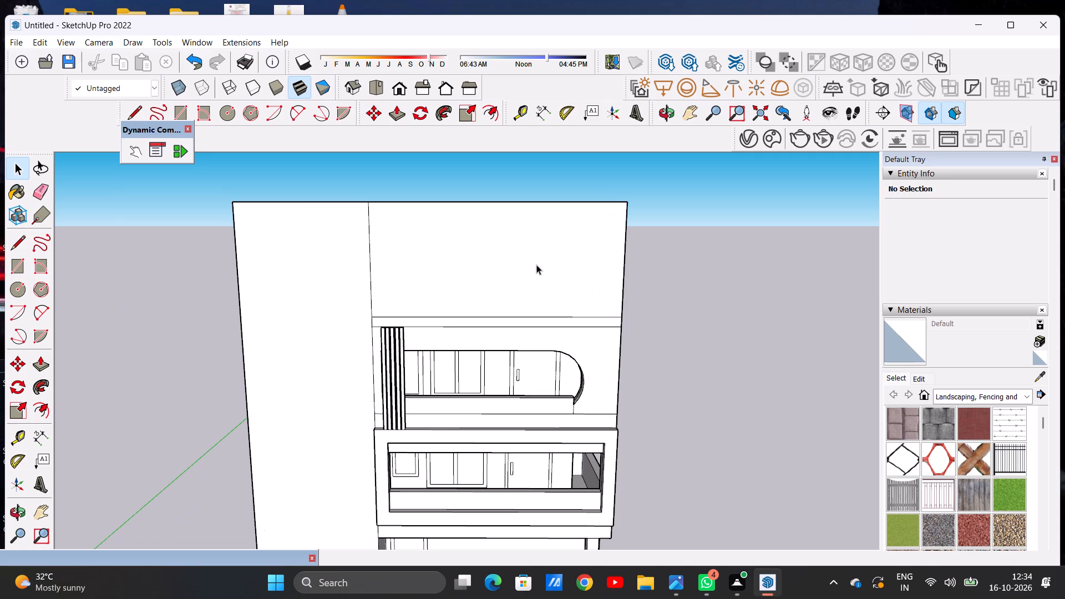
# Examine the raised front wall and the remaining roof border from the front and the open side.
pyautogui.scroll(-4, 549, 254)
pyautogui.moveTo(562, 255); pyautogui.dragTo(550, 254, button='middle')
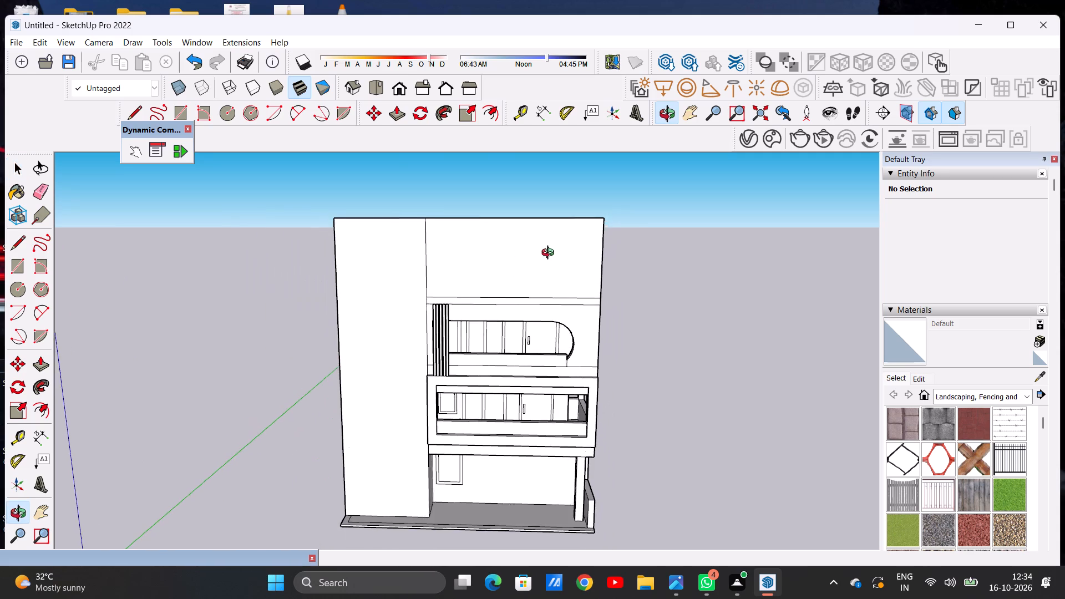
pyautogui.moveTo(550, 254); pyautogui.dragTo(539, 252, button='middle')
pyautogui.scroll(3, 612, 253)
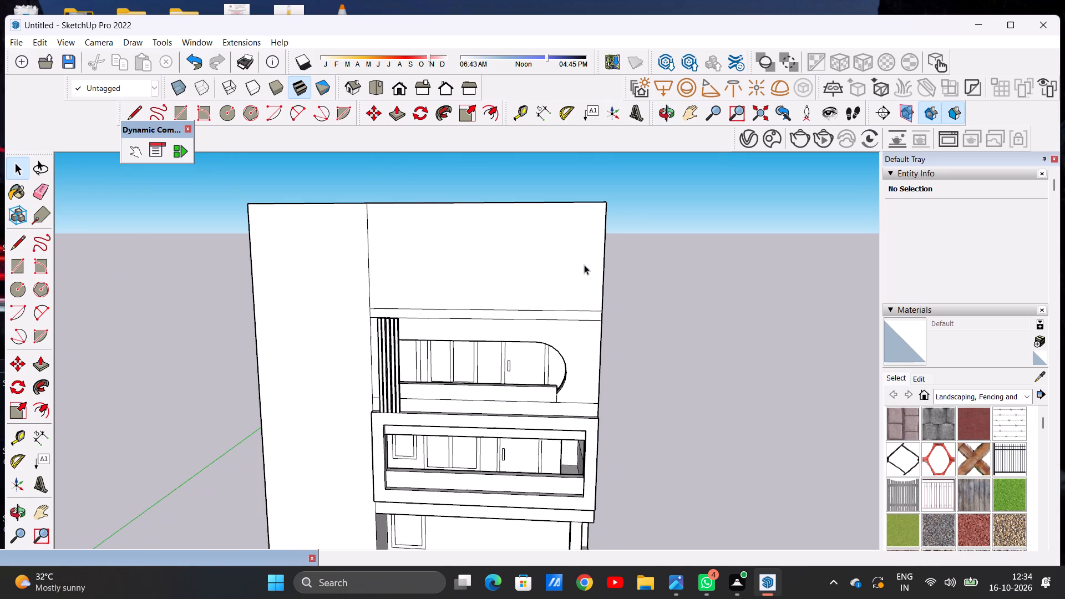
pyautogui.scroll(-6, 584, 265)
pyautogui.moveTo(656, 263); pyautogui.dragTo(446, 351, button='middle')
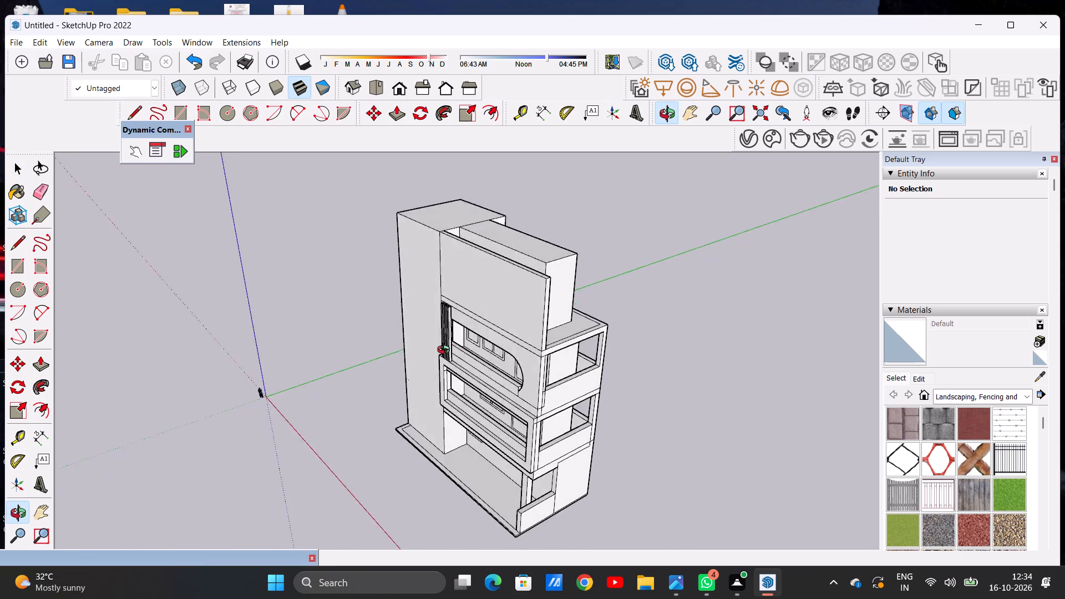
pyautogui.moveTo(446, 351); pyautogui.dragTo(291, 404, button='middle')
pyautogui.scroll(-4, 493, 210)
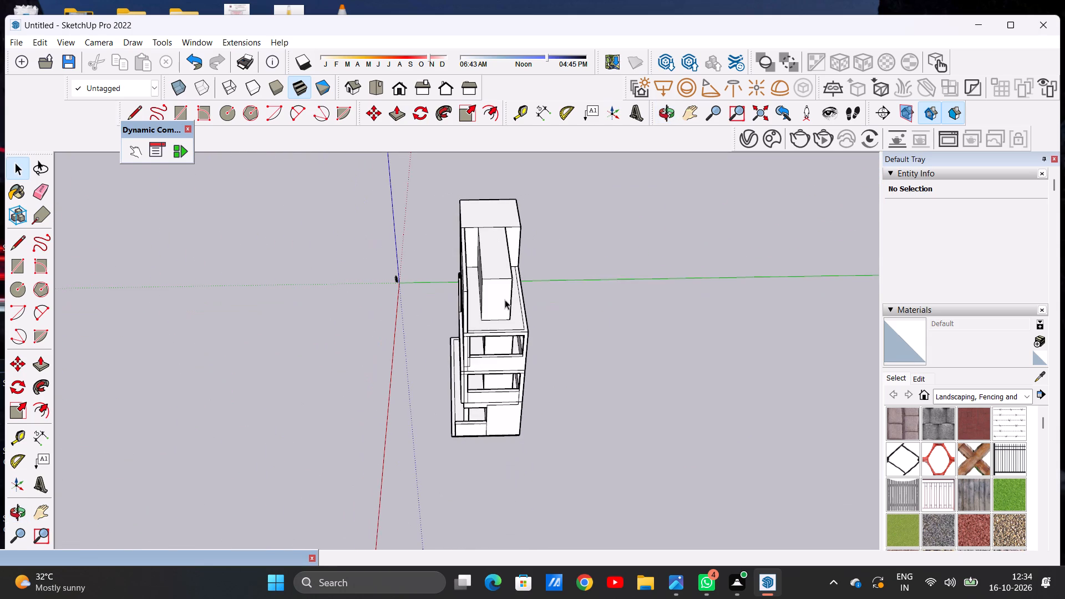
# Push/Pull the remaining side and rear roof border up into walls level with the top of the front wall.
pyautogui.scroll(8, 507, 326)
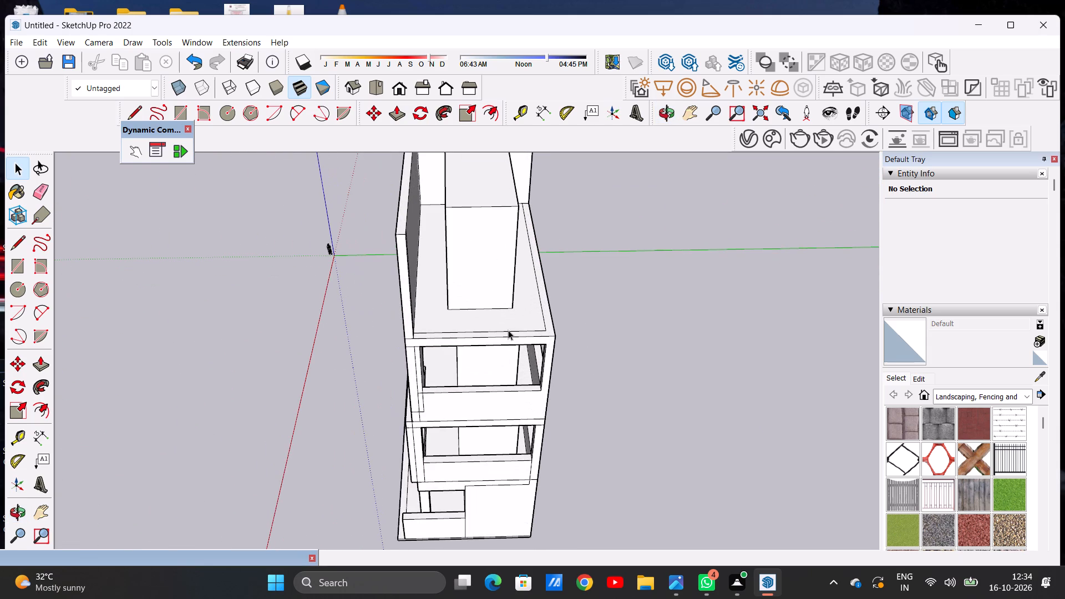
pyautogui.press('p')
pyautogui.scroll(10, 537, 312)
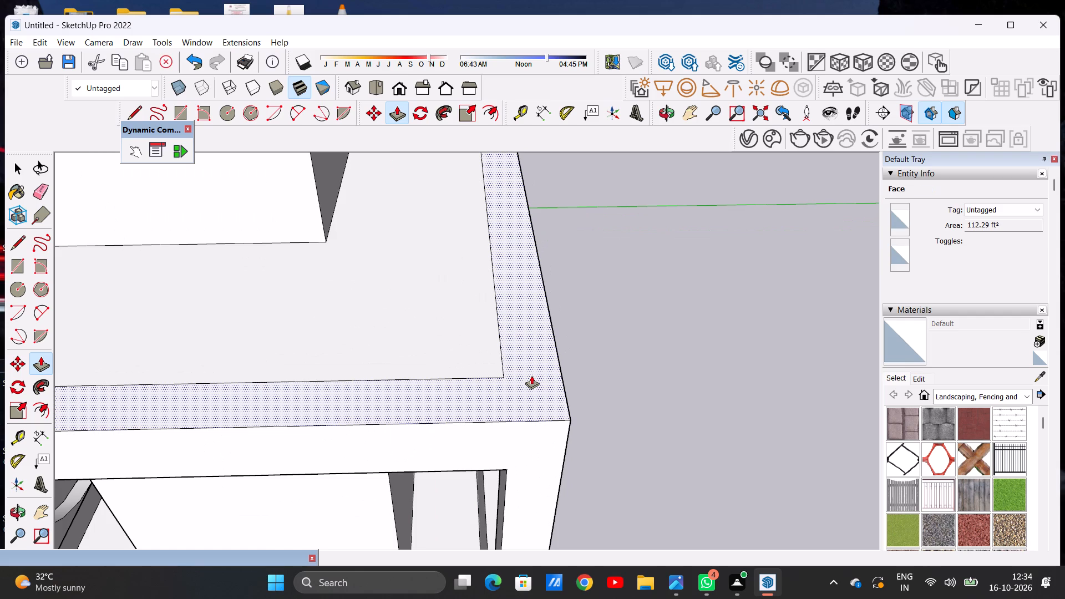
pyautogui.click(531, 375)
pyautogui.scroll(-15, 576, 276)
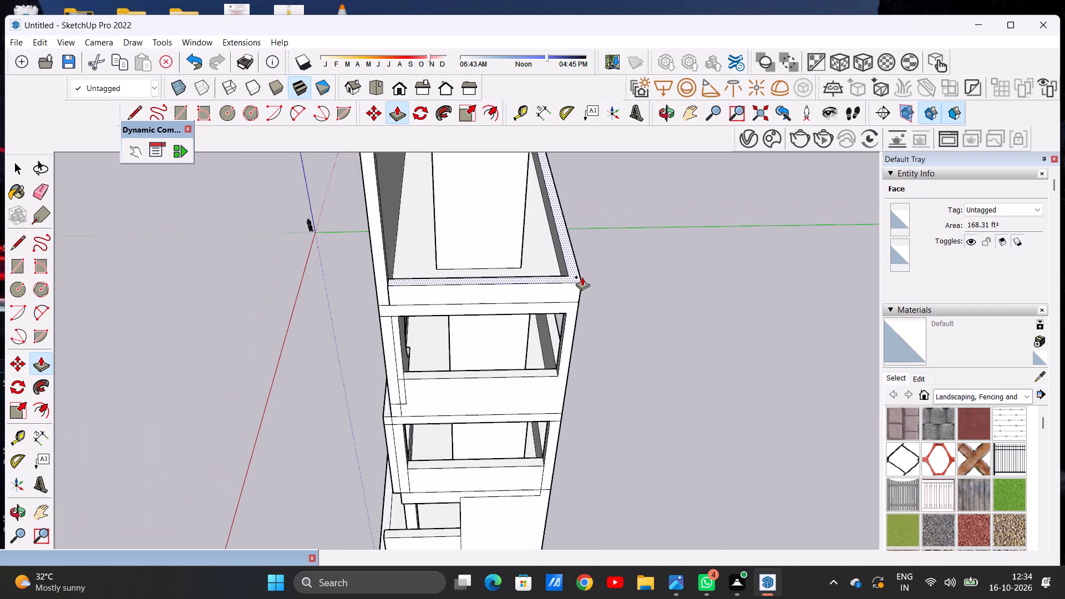
pyautogui.scroll(-15, 466, 224)
pyautogui.scroll(13, 451, 210)
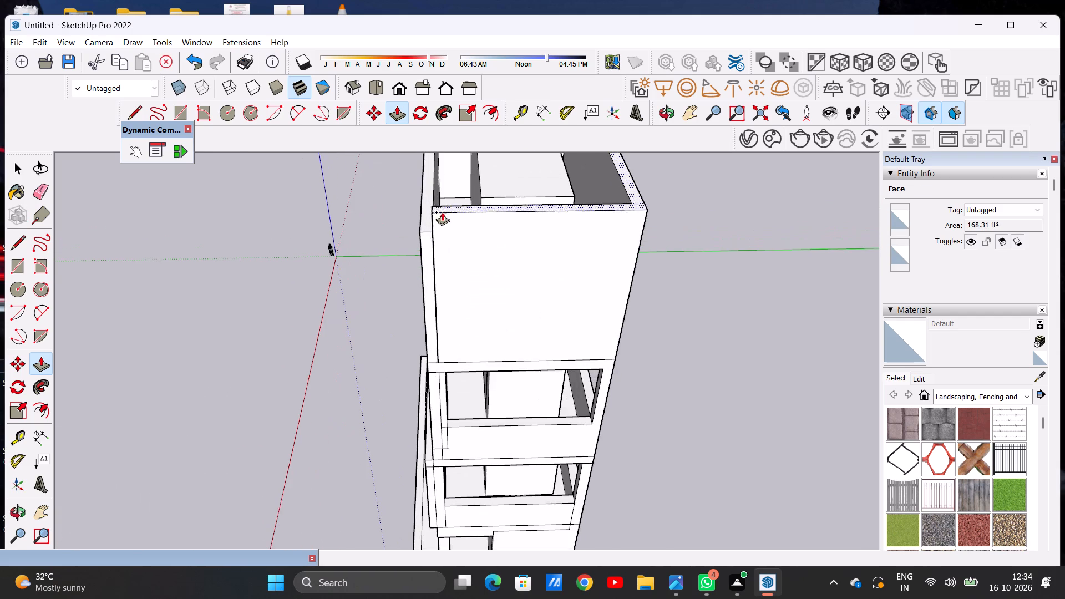
pyautogui.click(435, 237)
pyautogui.press('space')
# Draw a wide rectangle on the top-floor front wall above the balconies, inset from the outer corner and clear of the tower.
pyautogui.scroll(-10, 427, 291)
pyautogui.moveTo(372, 303); pyautogui.dragTo(615, 273, button='middle')
pyautogui.scroll(-4, 528, 291)
pyautogui.moveTo(410, 301); pyautogui.dragTo(564, 255, button='middle')
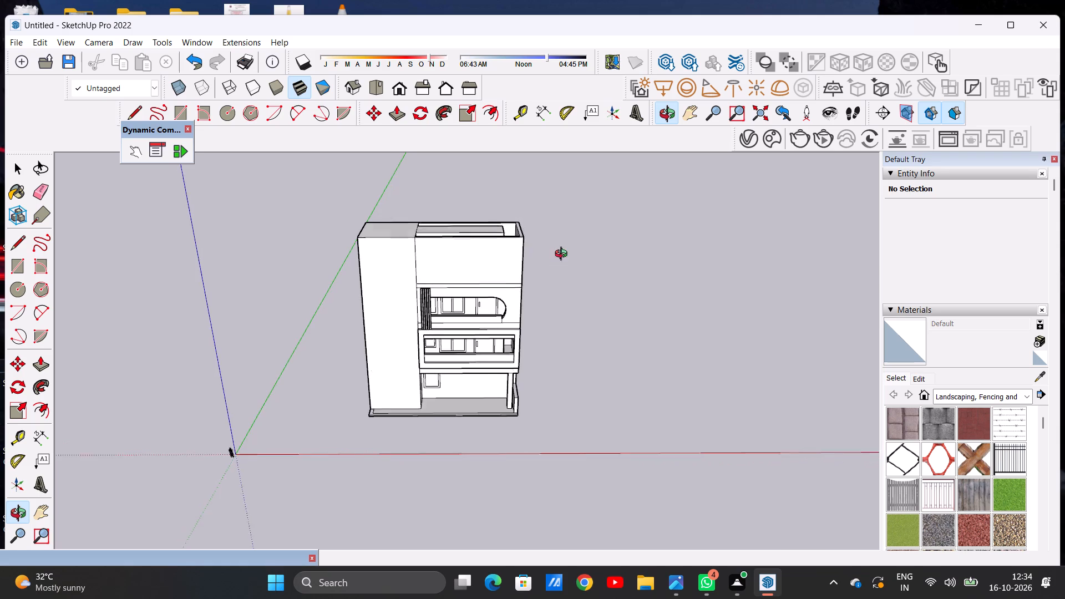
pyautogui.moveTo(564, 255); pyautogui.dragTo(573, 238, button='middle')
pyautogui.scroll(5, 471, 245)
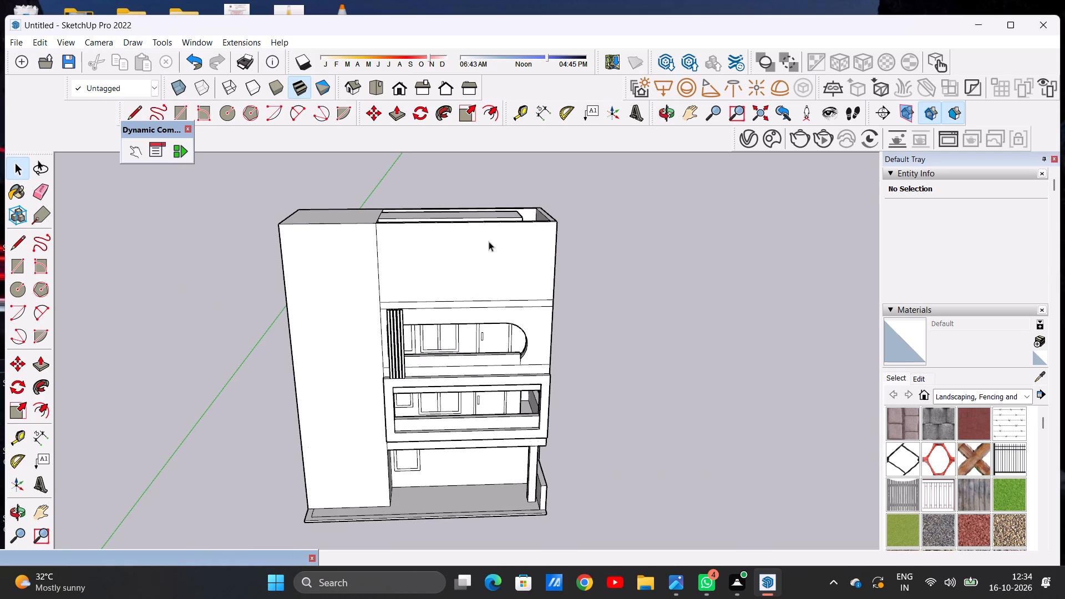
pyautogui.moveTo(478, 262); pyautogui.dragTo(478, 244, button='middle')
pyautogui.scroll(2, 486, 243)
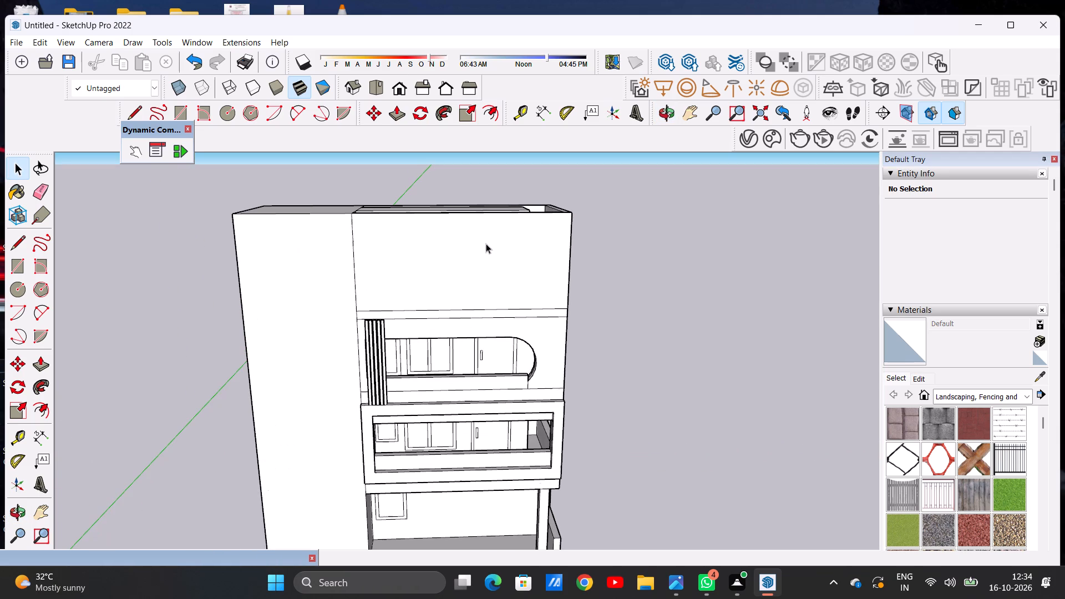
pyautogui.press('r')
pyautogui.scroll(2, 599, 257)
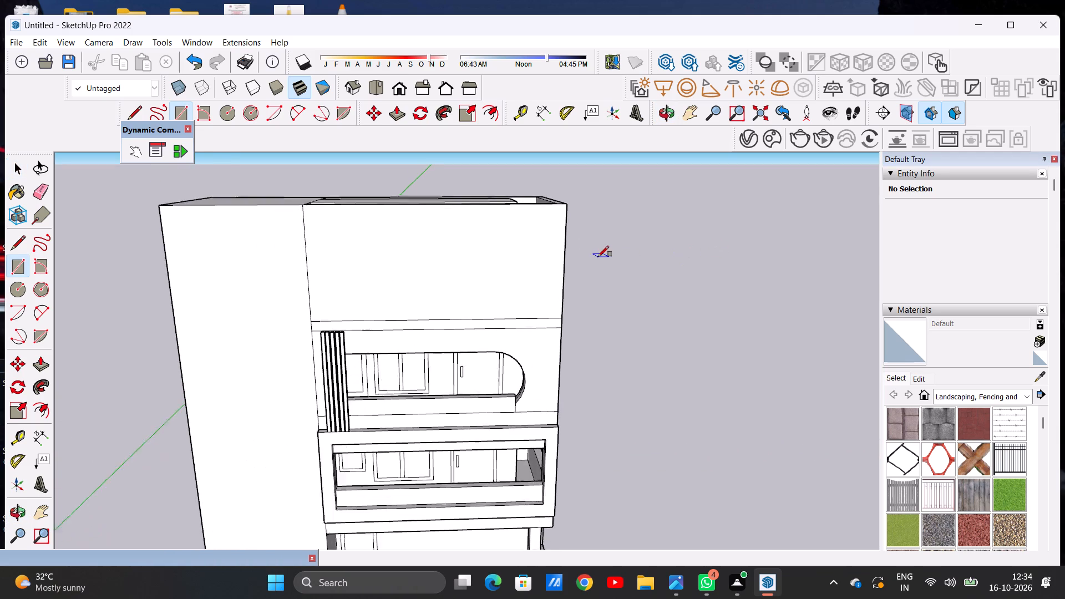
pyautogui.scroll(2, 598, 257)
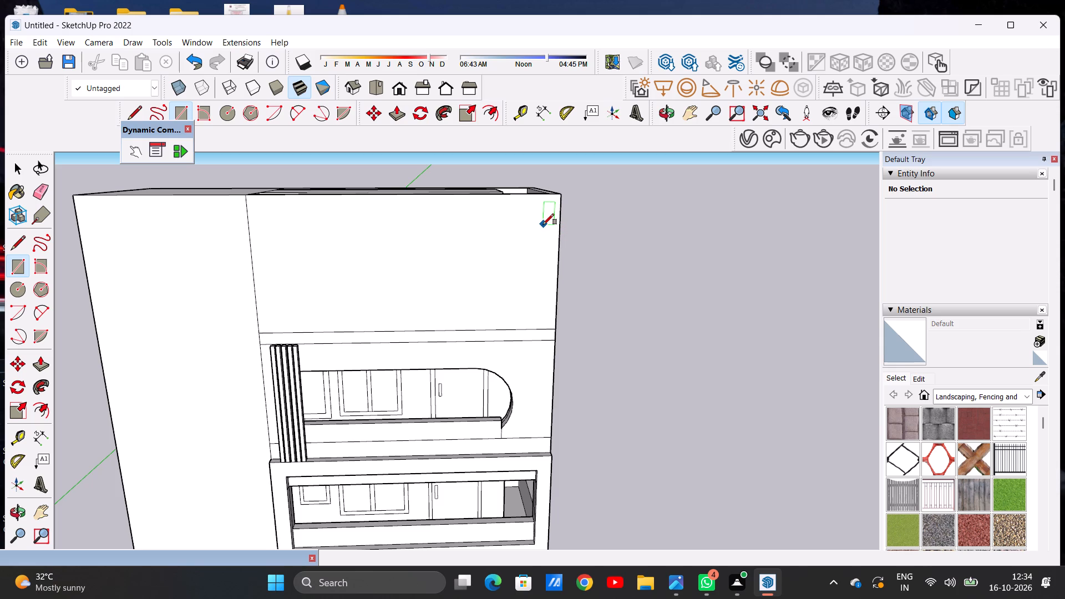
pyautogui.click(547, 221)
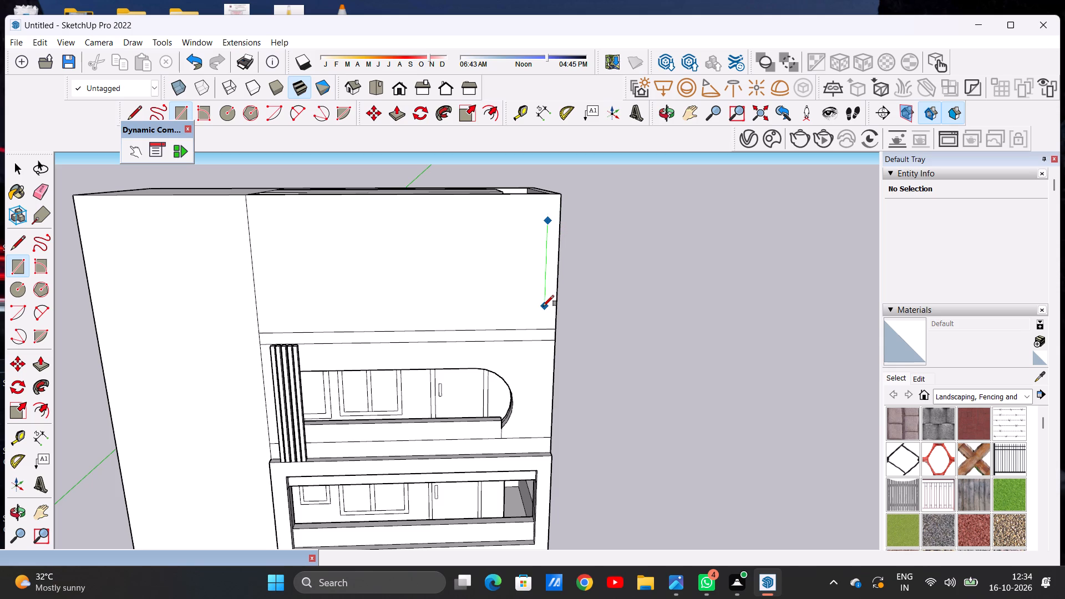
pyautogui.click(541, 300)
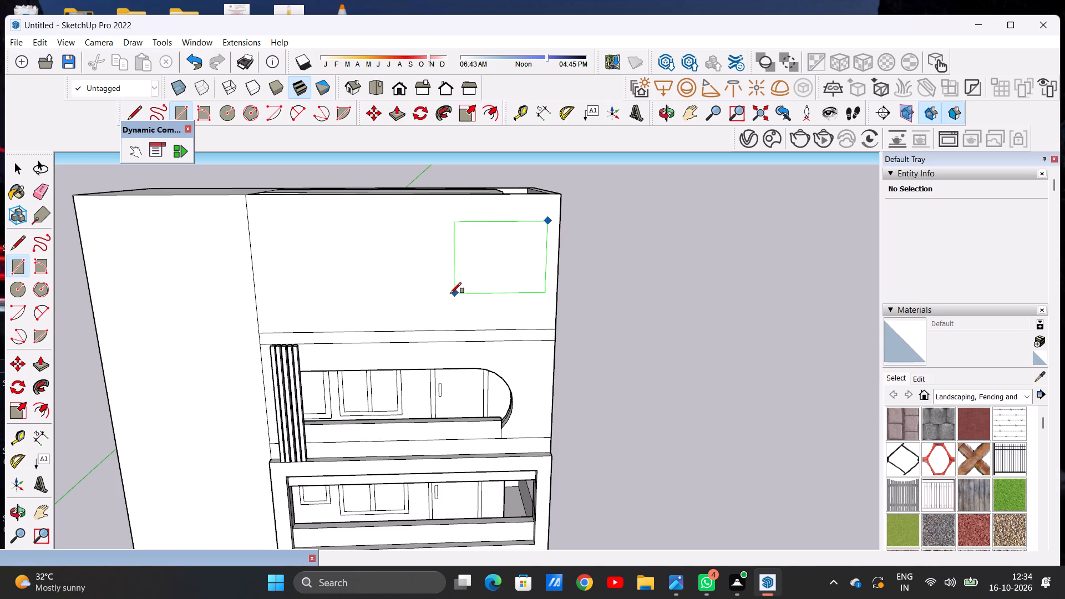
pyautogui.click(340, 295)
pyautogui.press('space')
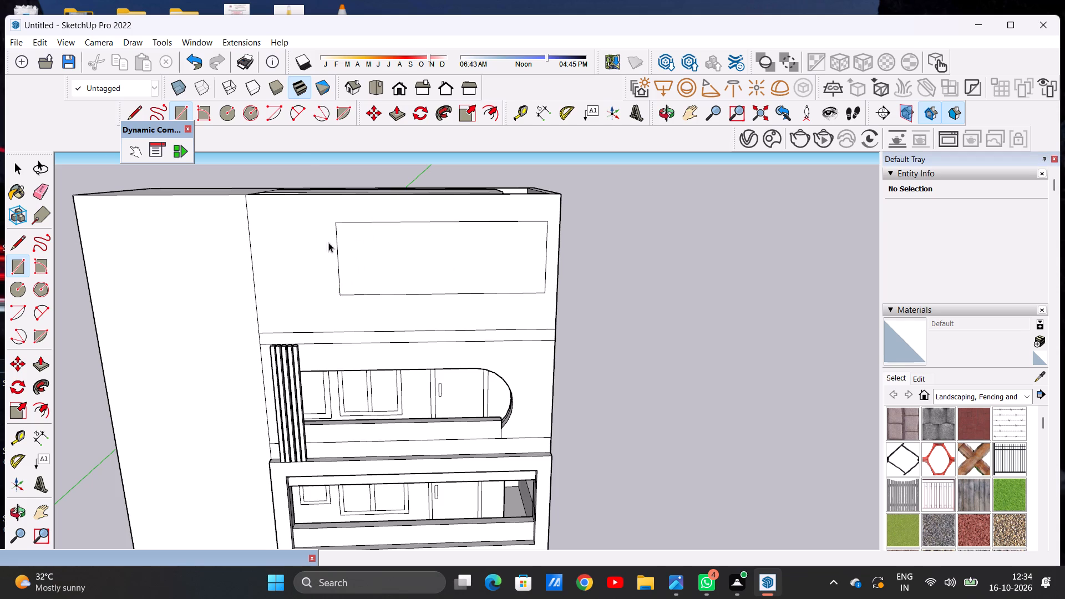
# Draw a half-circle arc of about 7' radius, bulging outward from the rectangle's short edge on the tower side.
pyautogui.click(296, 113)
pyautogui.scroll(4, 347, 200)
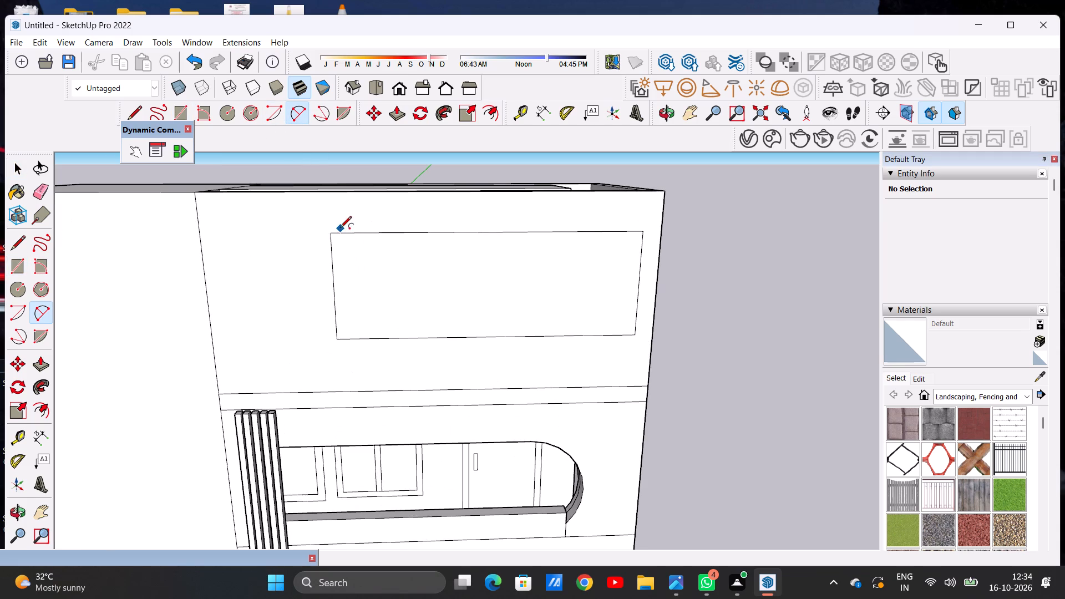
pyautogui.click(329, 237)
pyautogui.click(338, 342)
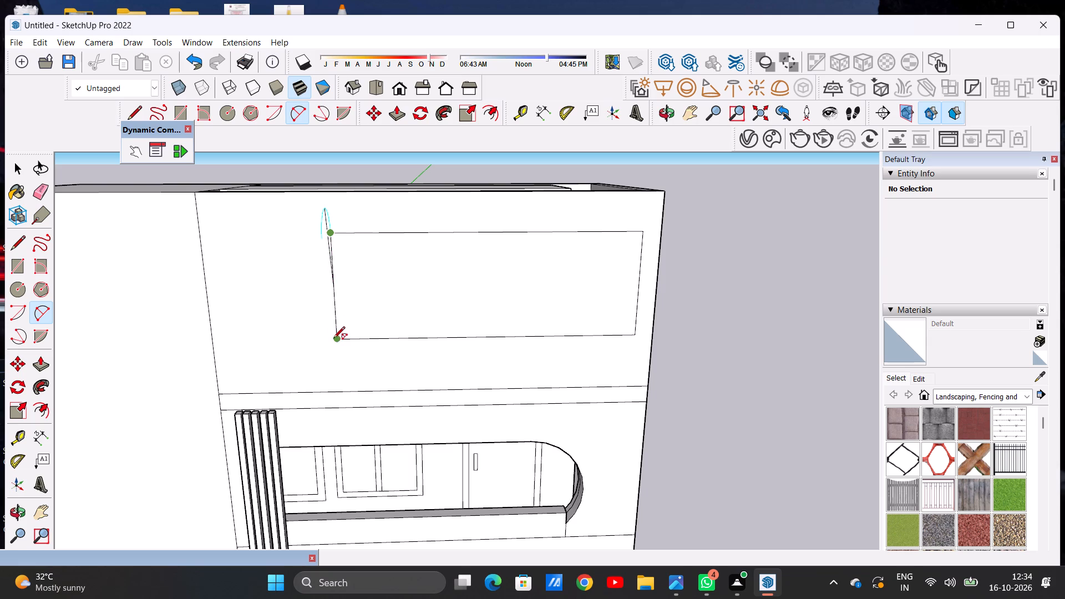
pyautogui.click(284, 318)
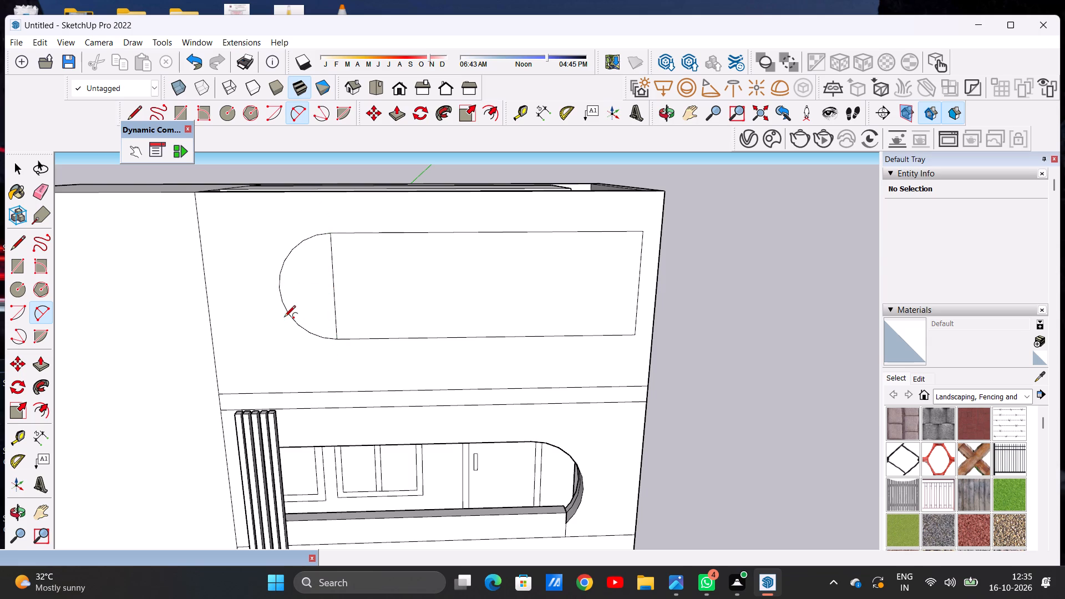
pyautogui.press('space')
# Set the arc's segments to 60.
pyautogui.scroll(6, 336, 281)
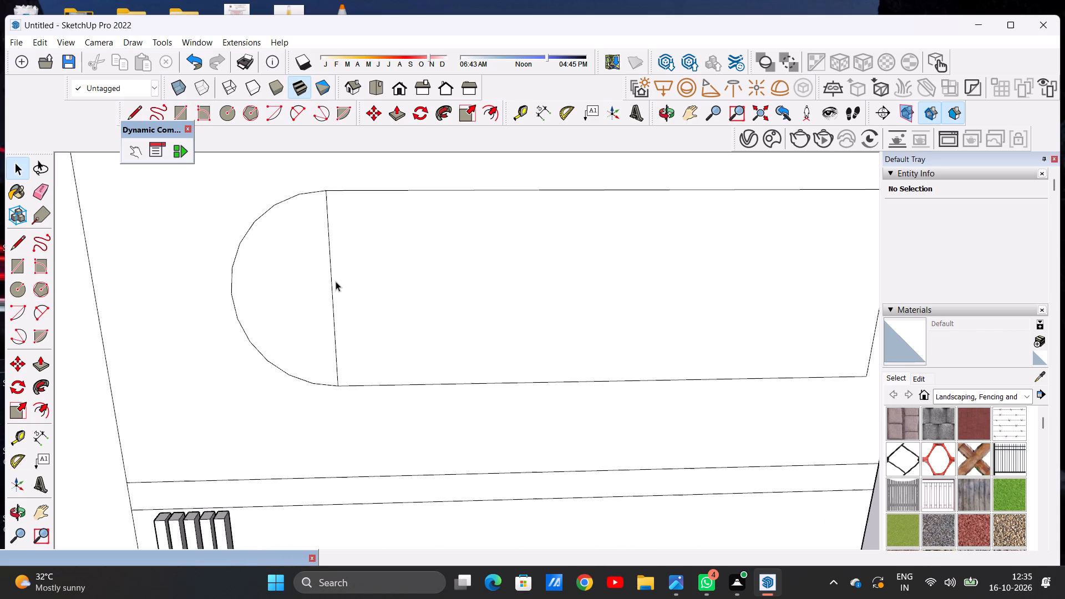
pyautogui.scroll(7, 288, 315)
pyautogui.click(292, 430)
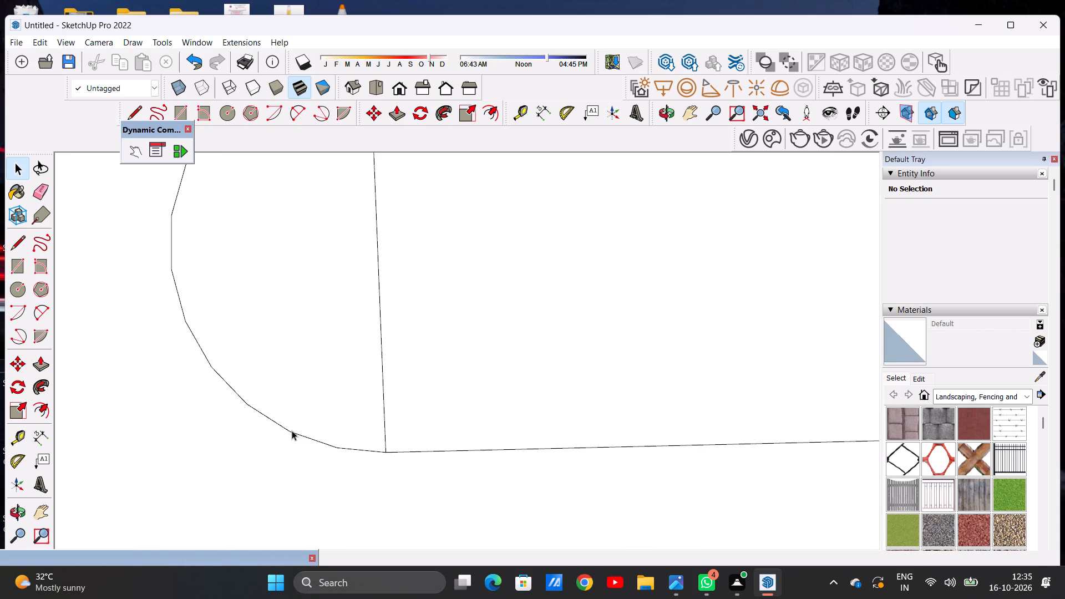
pyautogui.moveTo(985, 236); pyautogui.dragTo(941, 238)
pyautogui.write('60')
pyautogui.press('Return')
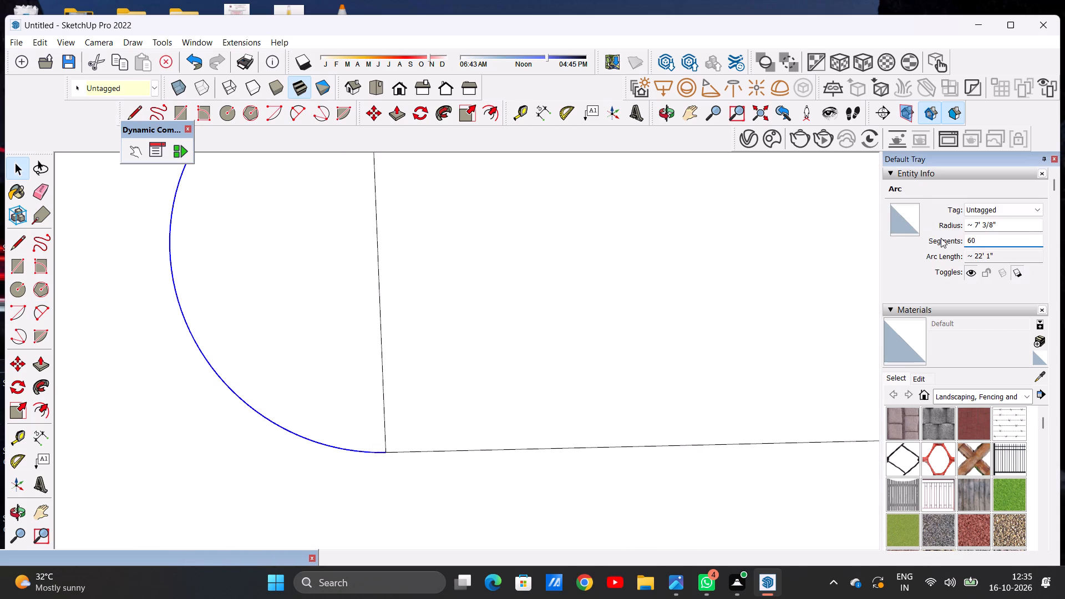
pyautogui.press('space')
pyautogui.scroll(-9, 884, 238)
pyautogui.scroll(-13, 506, 363)
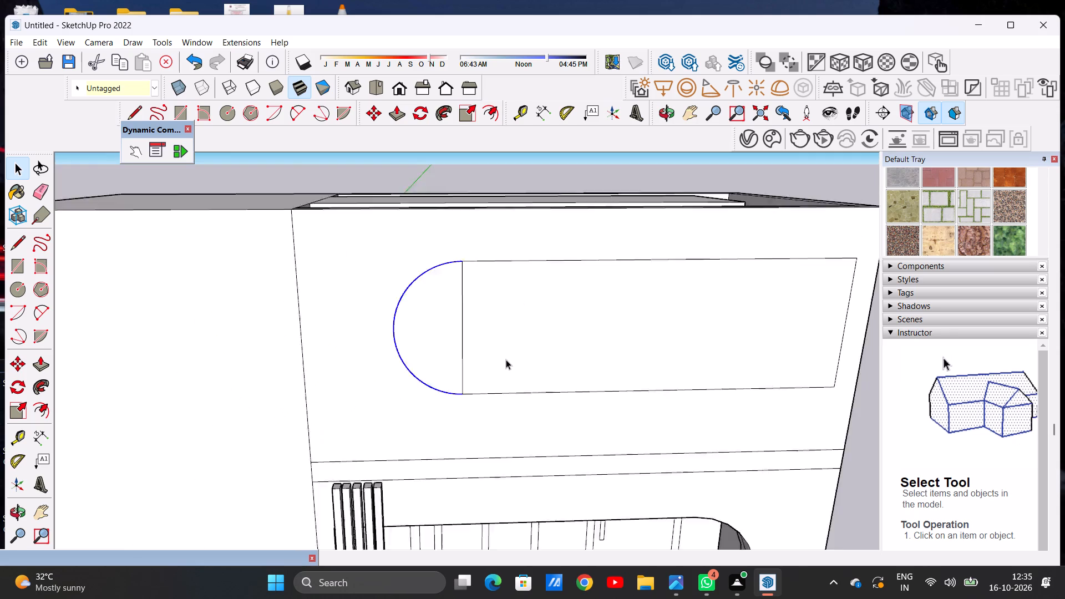
pyautogui.scroll(-7, 506, 359)
pyautogui.click(585, 210)
# Erase the straight edge between the half-circle and the rectangle to form one round-ended panel.
pyautogui.scroll(7, 502, 405)
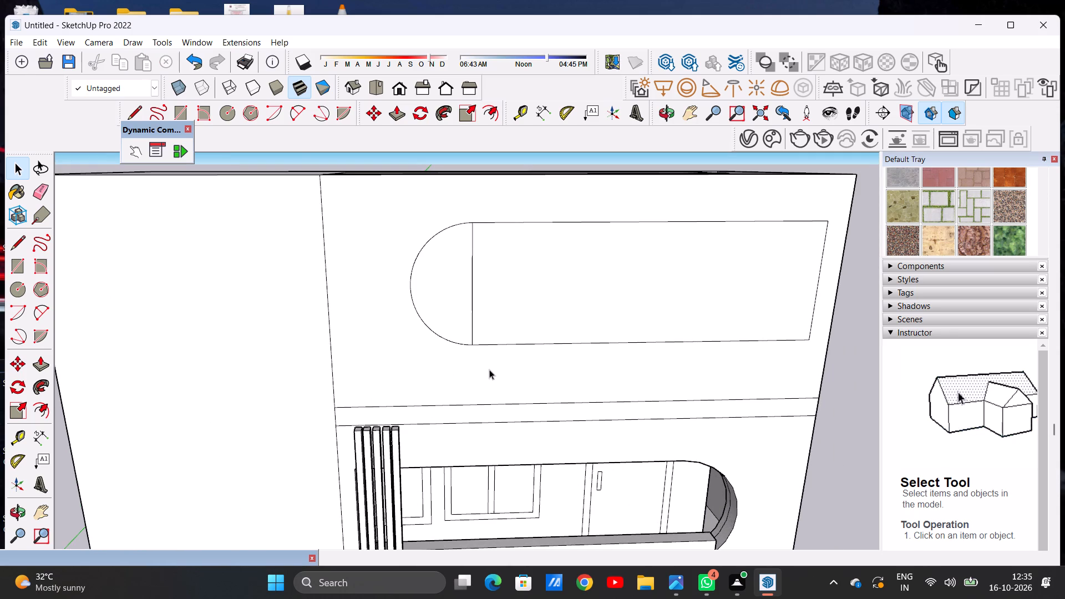
pyautogui.press('e')
pyautogui.scroll(6, 476, 324)
pyautogui.moveTo(465, 299); pyautogui.dragTo(489, 297)
pyautogui.press('space')
pyautogui.scroll(-6, 474, 337)
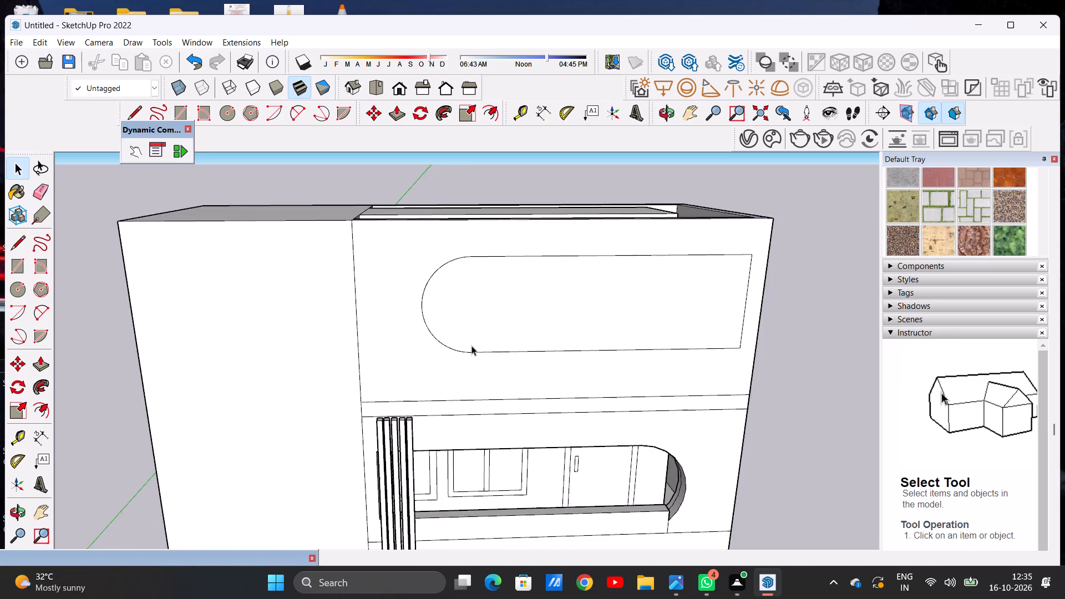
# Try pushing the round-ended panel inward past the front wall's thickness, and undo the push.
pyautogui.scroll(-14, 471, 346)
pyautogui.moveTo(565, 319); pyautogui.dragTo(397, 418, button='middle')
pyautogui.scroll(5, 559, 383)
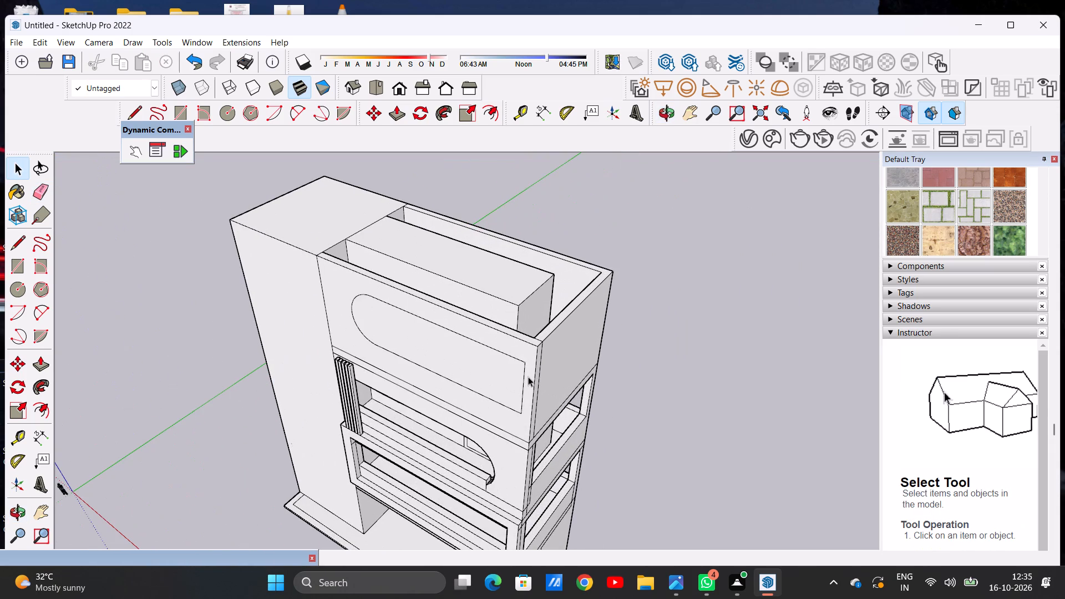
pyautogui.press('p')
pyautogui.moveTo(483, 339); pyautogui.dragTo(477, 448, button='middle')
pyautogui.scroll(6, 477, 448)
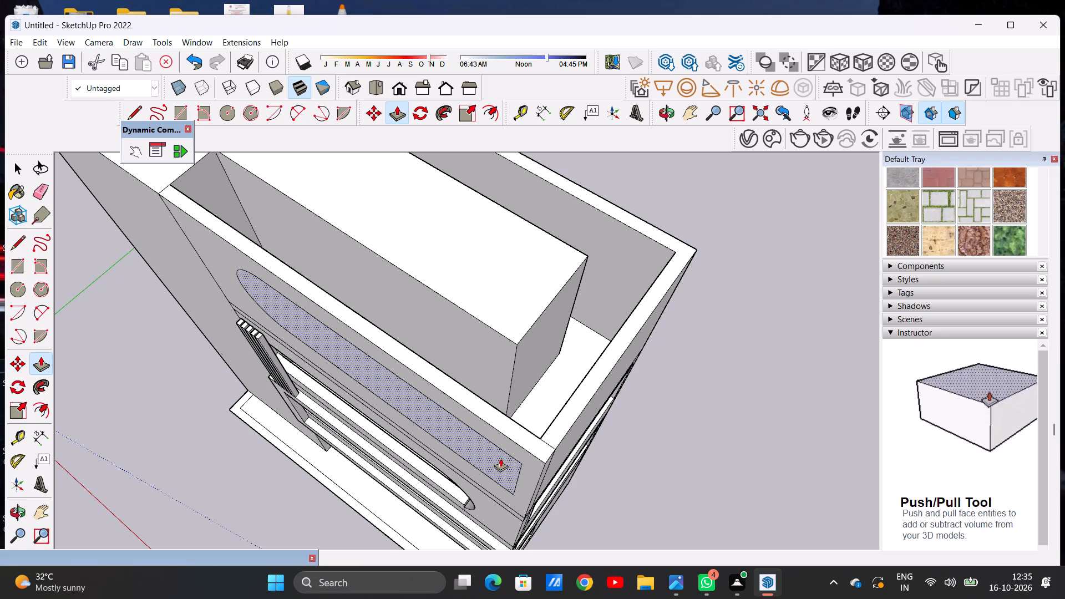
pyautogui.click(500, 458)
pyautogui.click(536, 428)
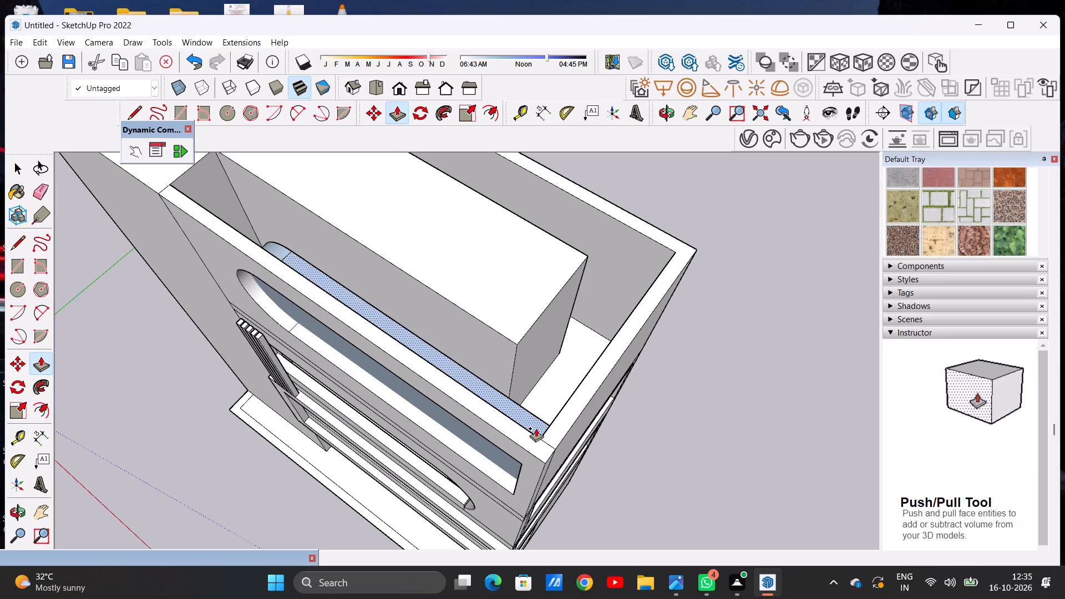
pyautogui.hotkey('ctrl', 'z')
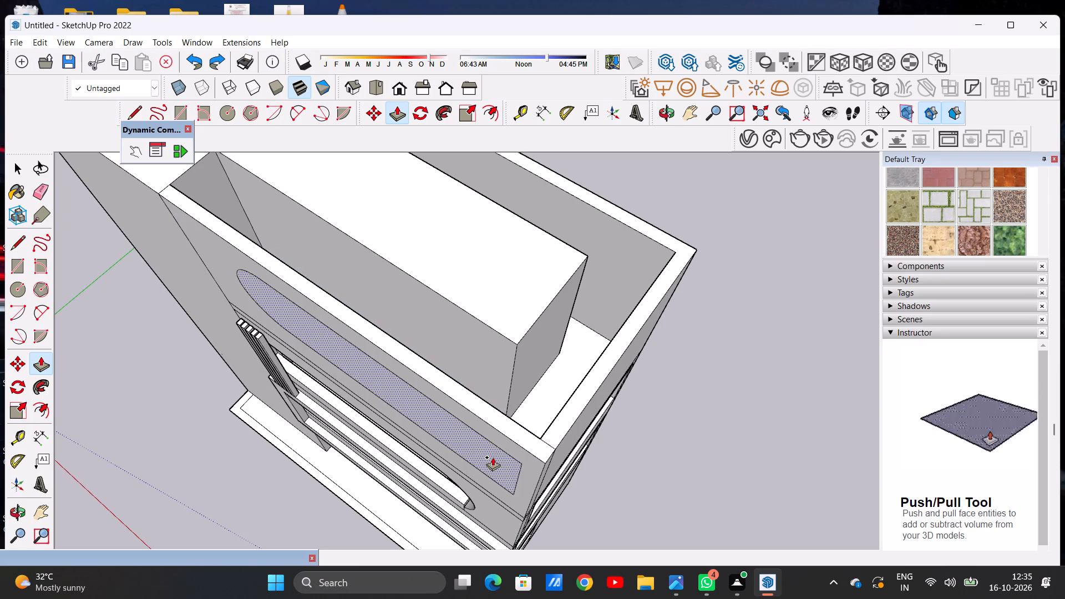
# Push/Pull the round-ended panel inward through the front wall's full thickness to cut an open window facing the rooftop block.
pyautogui.press('space')
pyautogui.press('p')
pyautogui.click(495, 456)
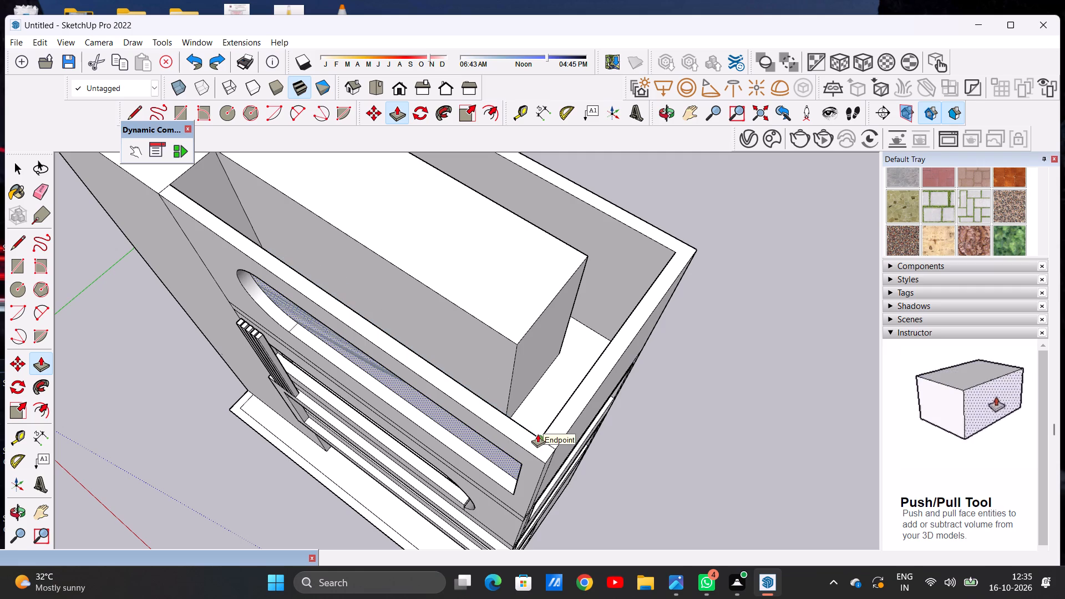
pyautogui.click(506, 409)
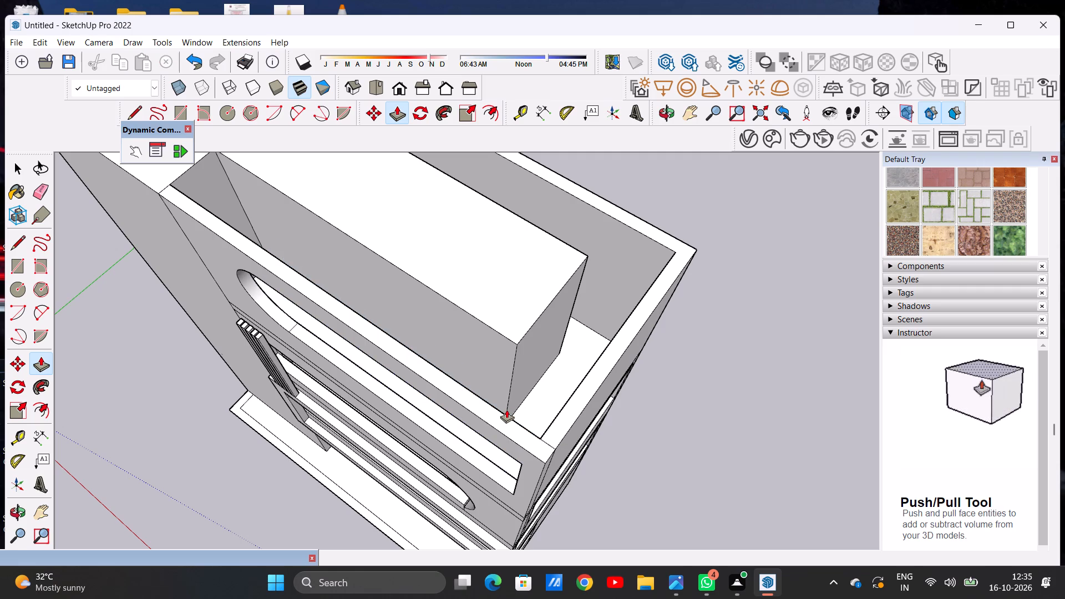
pyautogui.press('space')
pyautogui.scroll(-8, 439, 397)
pyautogui.moveTo(432, 431); pyautogui.dragTo(518, 317, button='middle')
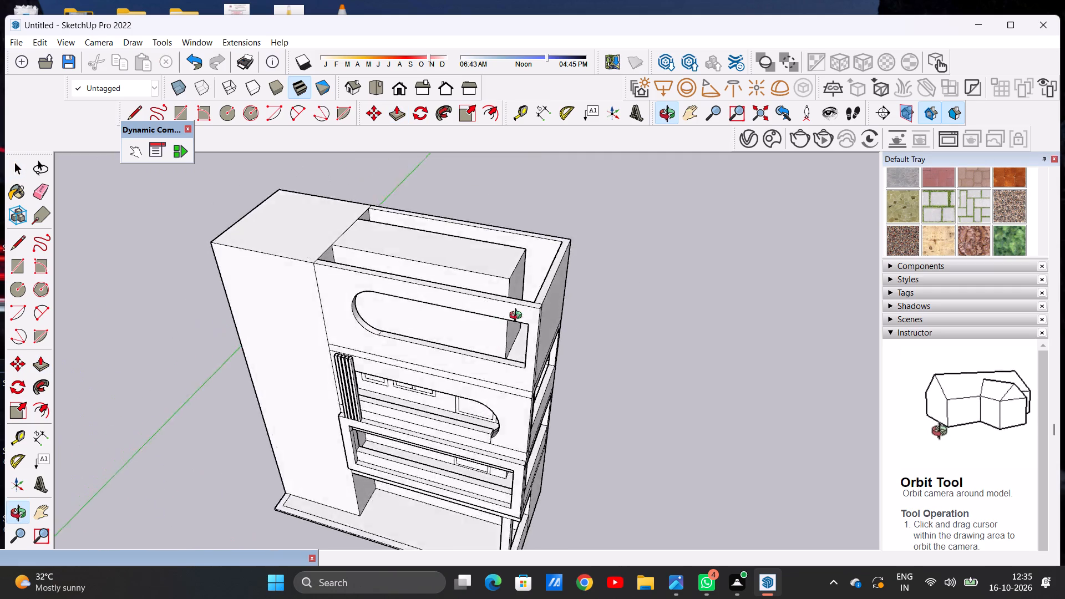
pyautogui.moveTo(518, 317); pyautogui.dragTo(580, 232, button='middle')
pyautogui.scroll(8, 580, 232)
pyautogui.moveTo(606, 258); pyautogui.dragTo(490, 387, button='middle')
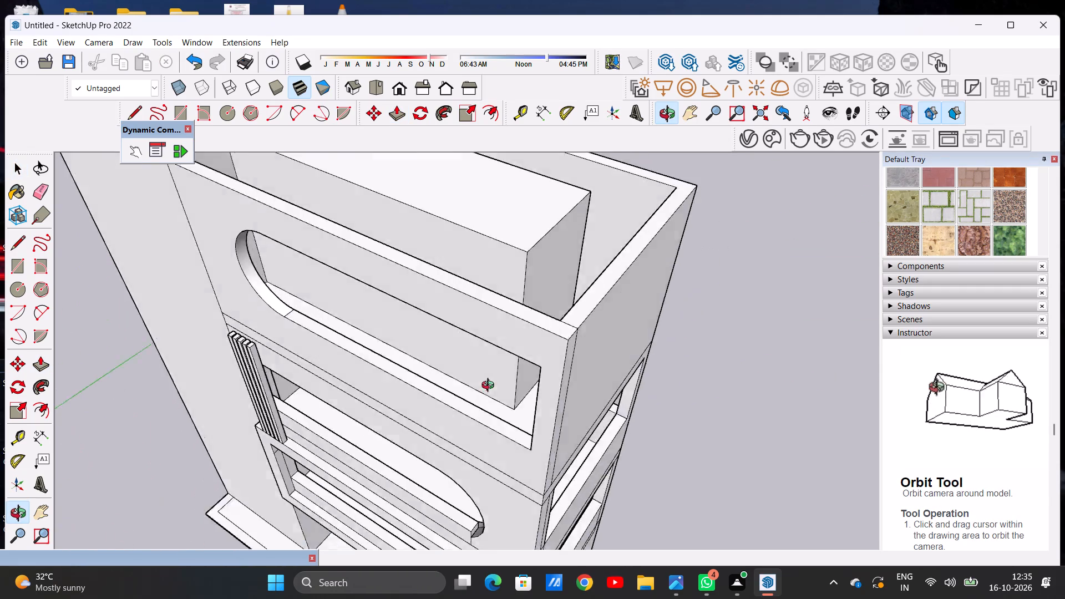
# Examine the building's front facade and the round-ended opening on the top floor from the front and the corner.
pyautogui.moveTo(490, 387); pyautogui.dragTo(549, 317, button='middle')
pyautogui.scroll(-11, 557, 307)
pyautogui.scroll(1, 507, 344)
pyautogui.moveTo(507, 344); pyautogui.dragTo(575, 305, button='middle')
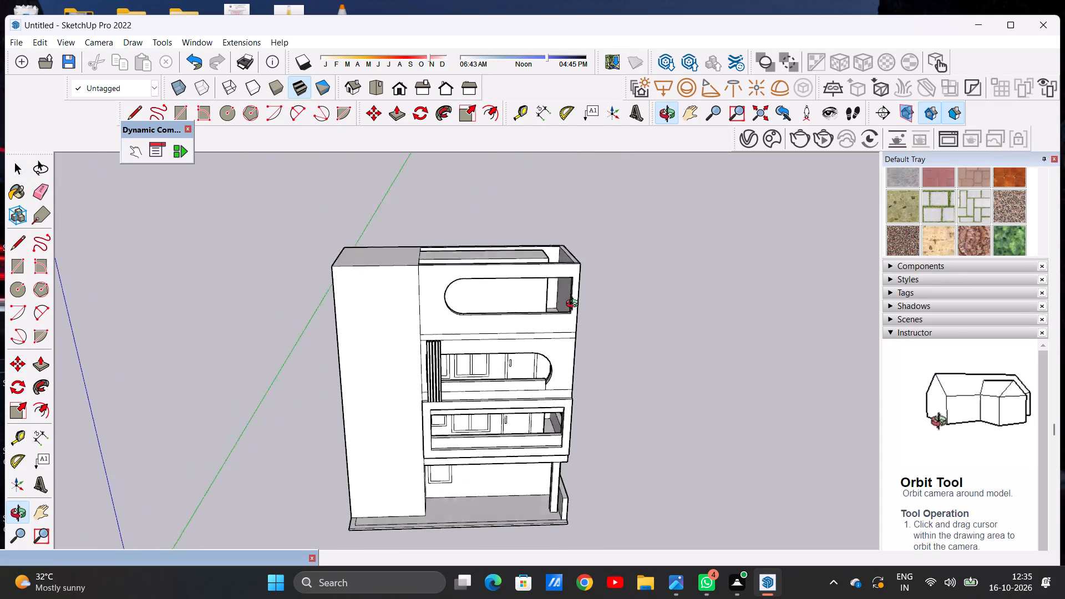
pyautogui.moveTo(575, 305); pyautogui.dragTo(550, 296, button='middle')
pyautogui.scroll(-1, 410, 297)
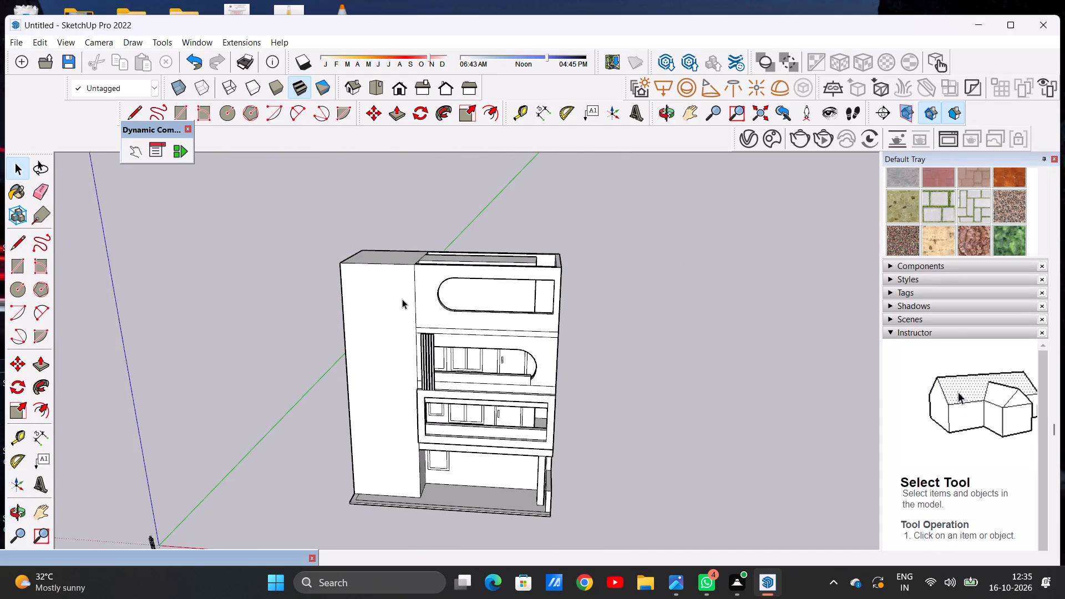
pyautogui.scroll(-1, 402, 299)
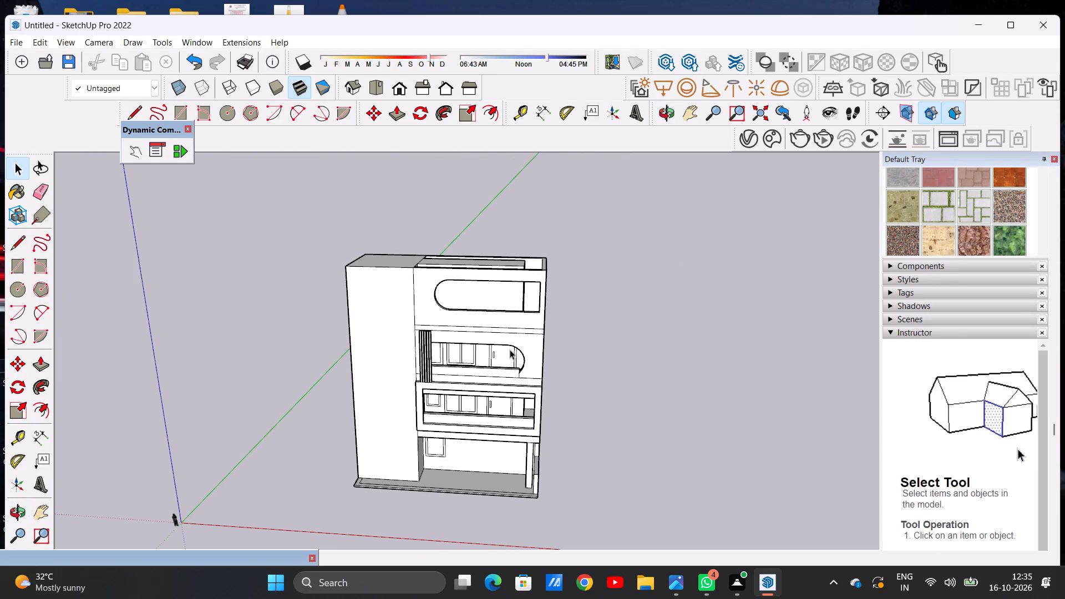
pyautogui.moveTo(526, 342); pyautogui.dragTo(558, 330, button='middle')
pyautogui.scroll(5, 549, 286)
pyautogui.moveTo(542, 306); pyautogui.dragTo(374, 323, button='middle')
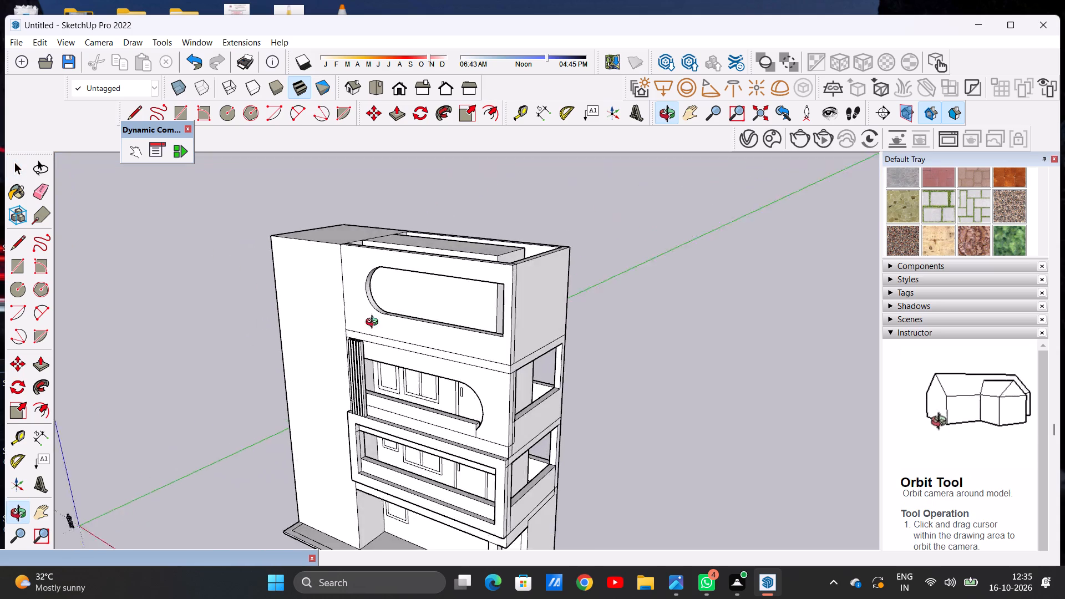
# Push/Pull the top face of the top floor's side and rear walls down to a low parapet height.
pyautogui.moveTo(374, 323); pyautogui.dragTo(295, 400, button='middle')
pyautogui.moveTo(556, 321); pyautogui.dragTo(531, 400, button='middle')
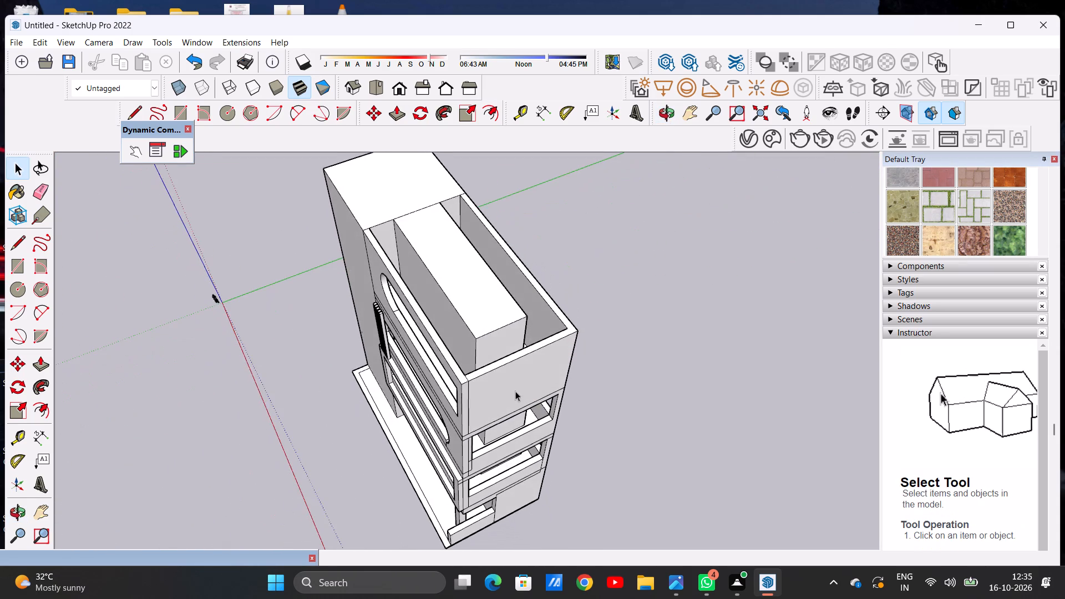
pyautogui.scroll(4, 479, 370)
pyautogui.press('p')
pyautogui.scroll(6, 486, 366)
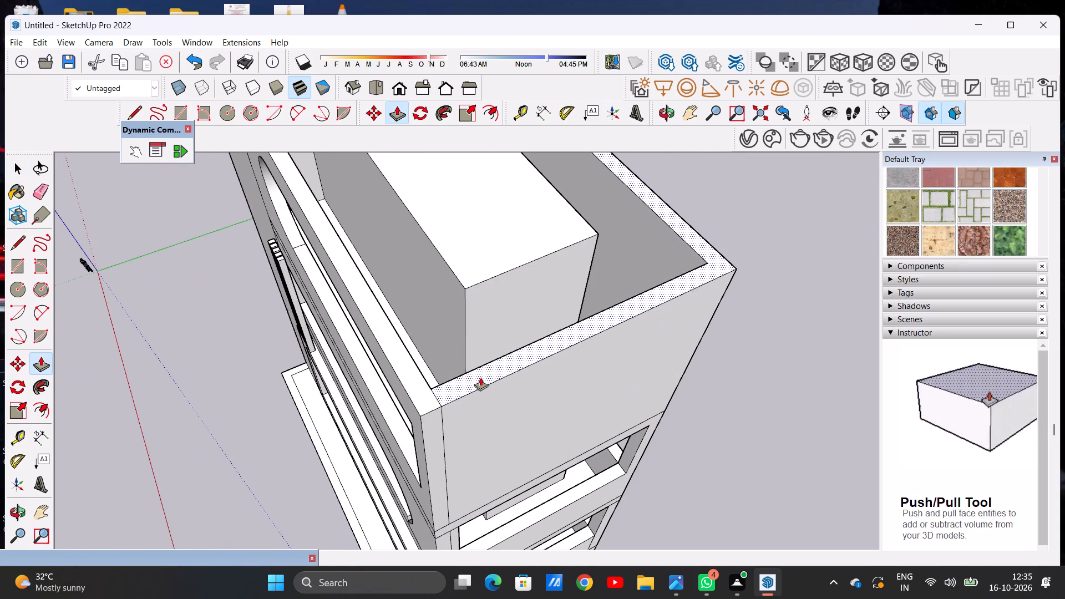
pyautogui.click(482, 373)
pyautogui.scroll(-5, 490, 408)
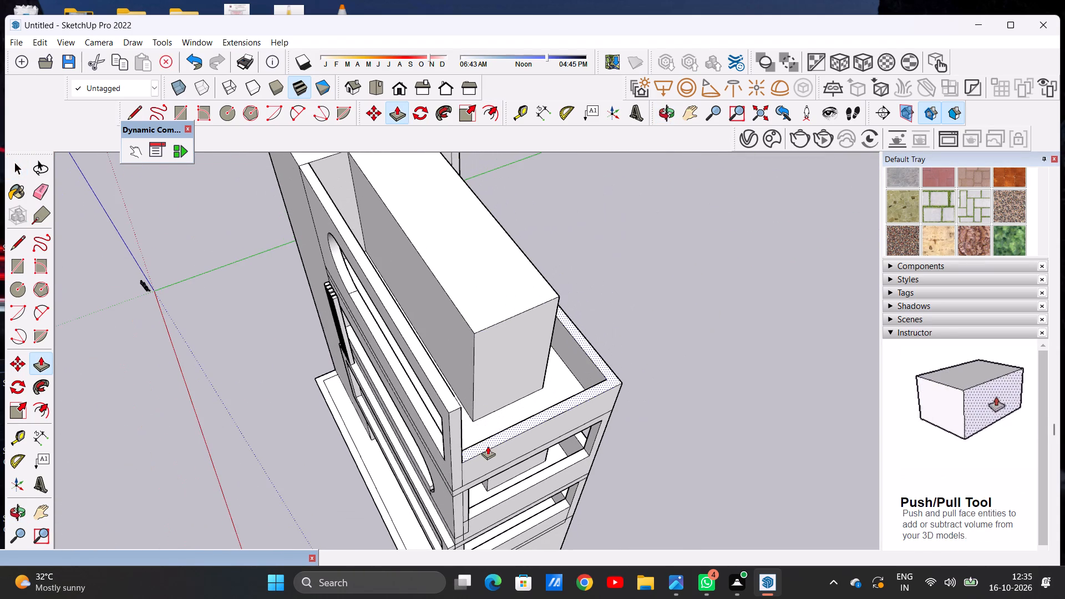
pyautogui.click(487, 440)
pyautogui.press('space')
# Examine the top floor's lowered walls, rooftop block and round-ended opening from the front, side, above and below.
pyautogui.moveTo(500, 453); pyautogui.dragTo(485, 424, button='middle')
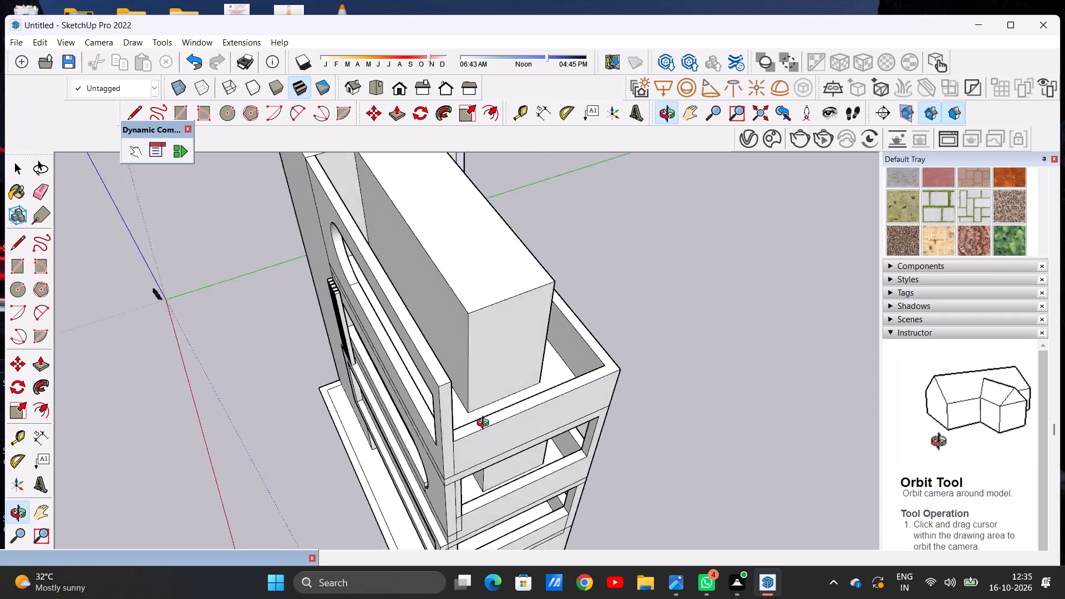
pyautogui.moveTo(485, 424); pyautogui.dragTo(569, 323, button='middle')
pyautogui.scroll(-4, 523, 328)
pyautogui.moveTo(453, 340); pyautogui.dragTo(476, 337, button='middle')
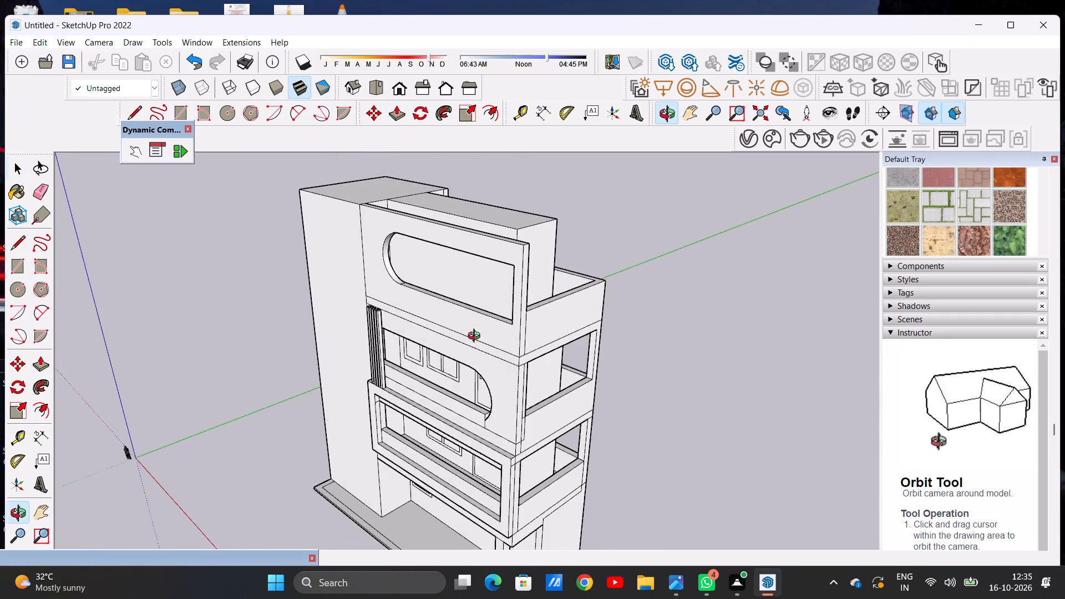
pyautogui.moveTo(476, 337); pyautogui.dragTo(653, 310, button='middle')
pyautogui.scroll(-4, 451, 354)
pyautogui.moveTo(532, 392); pyautogui.dragTo(308, 384, button='middle')
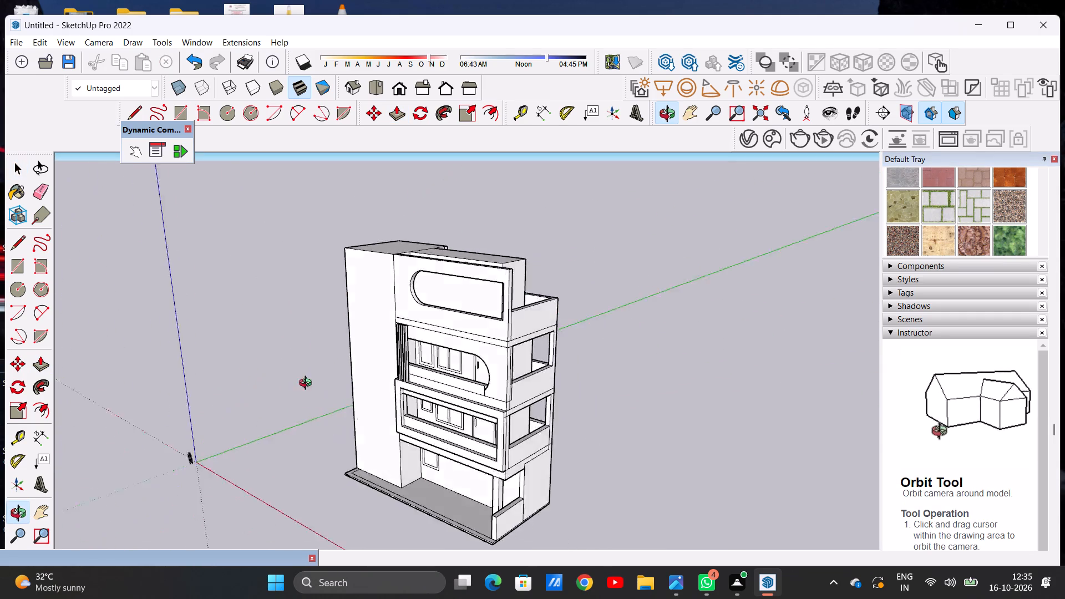
pyautogui.moveTo(308, 384); pyautogui.dragTo(70, 387, button='middle')
pyautogui.moveTo(432, 383); pyautogui.dragTo(488, 410, button='middle')
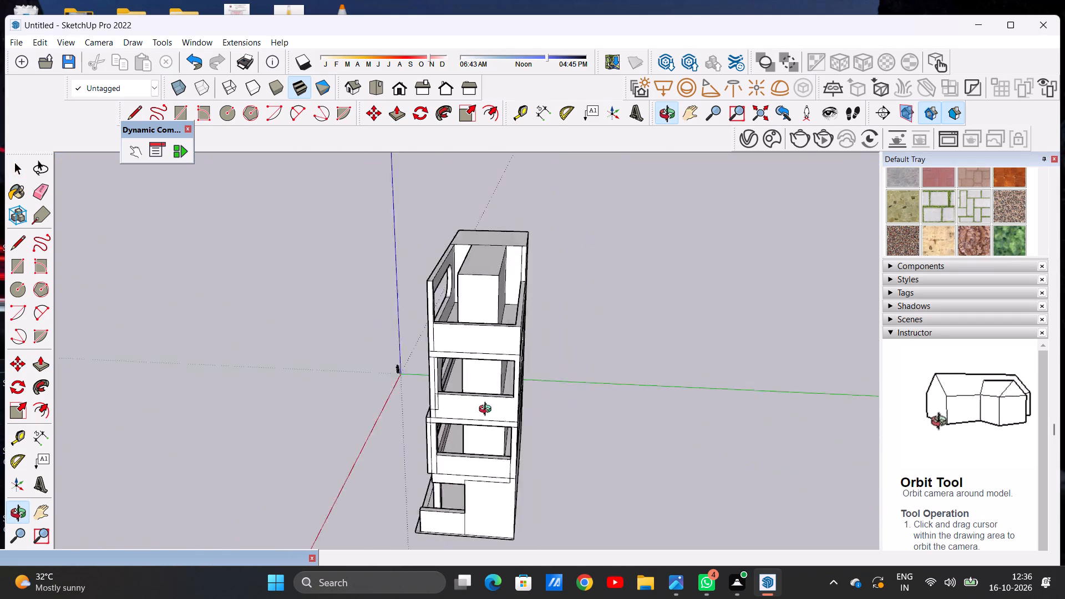
pyautogui.moveTo(488, 410); pyautogui.dragTo(640, 400, button='middle')
pyautogui.scroll(-4, 549, 387)
pyautogui.moveTo(444, 400); pyautogui.dragTo(717, 368, button='middle')
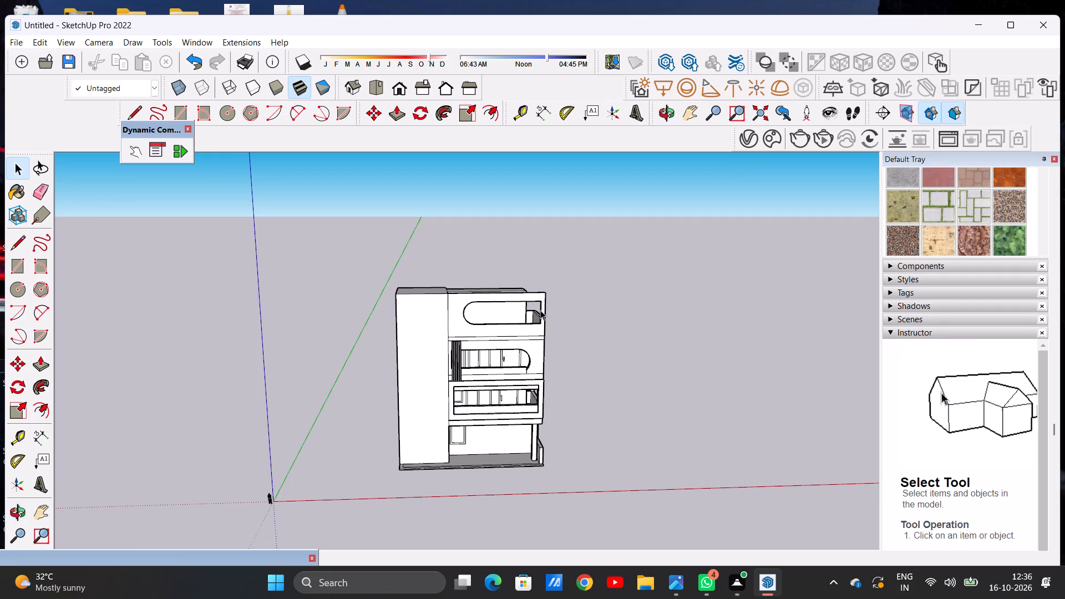
pyautogui.scroll(6, 533, 310)
pyautogui.scroll(6, 469, 304)
pyautogui.moveTo(569, 336); pyautogui.dragTo(531, 350, button='middle')
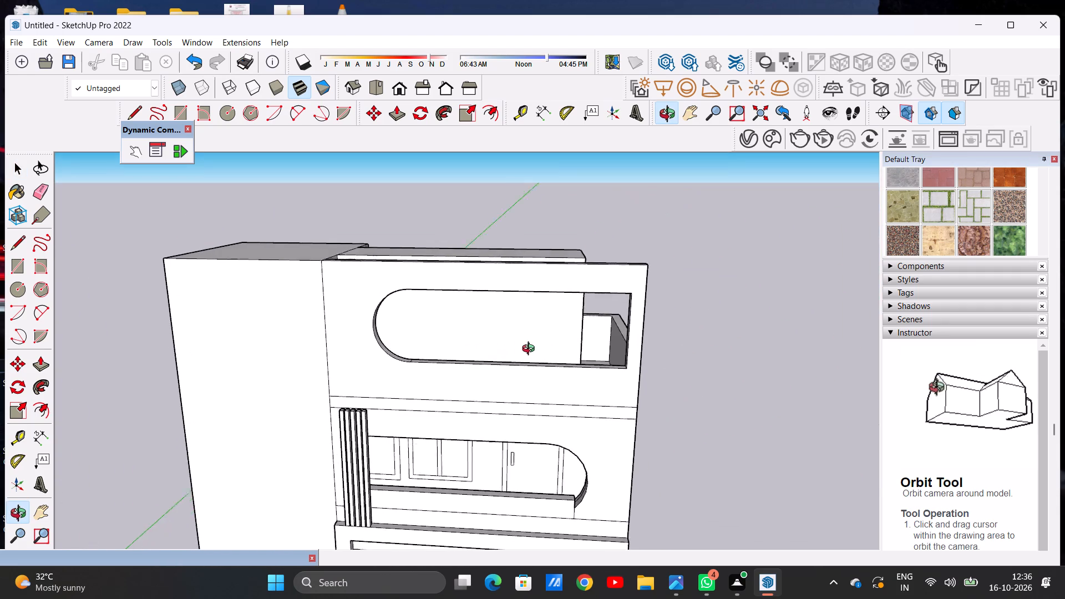
pyautogui.moveTo(531, 350); pyautogui.dragTo(542, 325, button='middle')
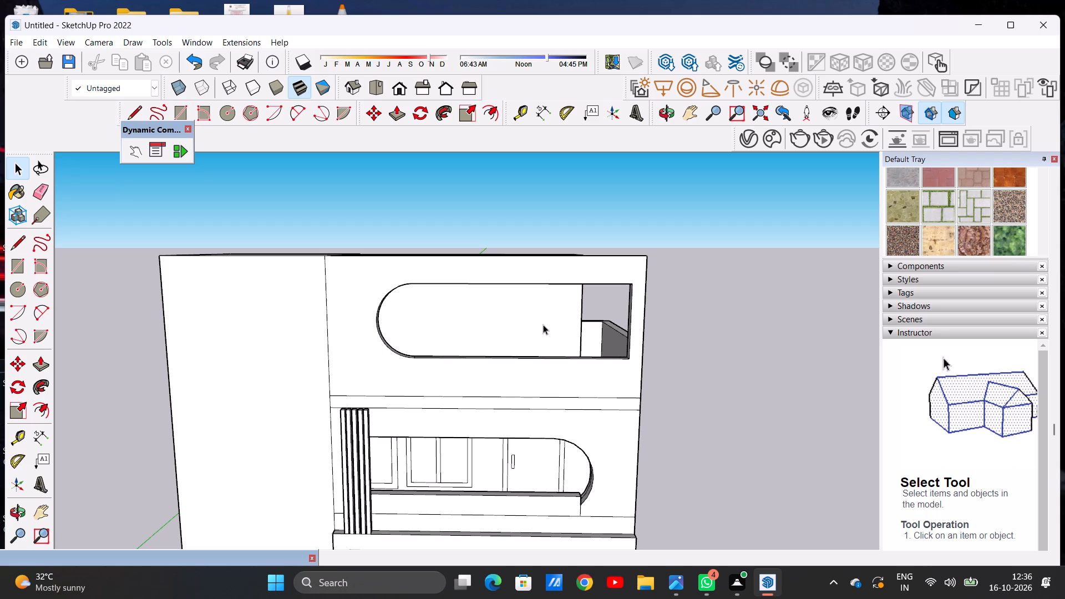
pyautogui.moveTo(595, 334); pyautogui.dragTo(549, 334, button='middle')
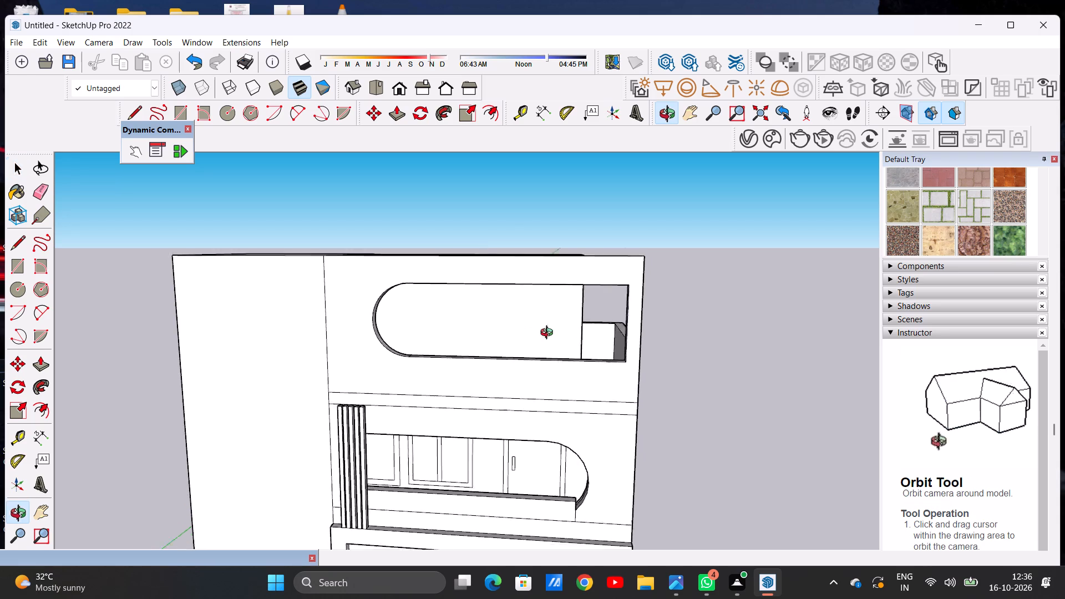
pyautogui.moveTo(549, 334); pyautogui.dragTo(576, 307, button='middle')
pyautogui.scroll(2, 470, 305)
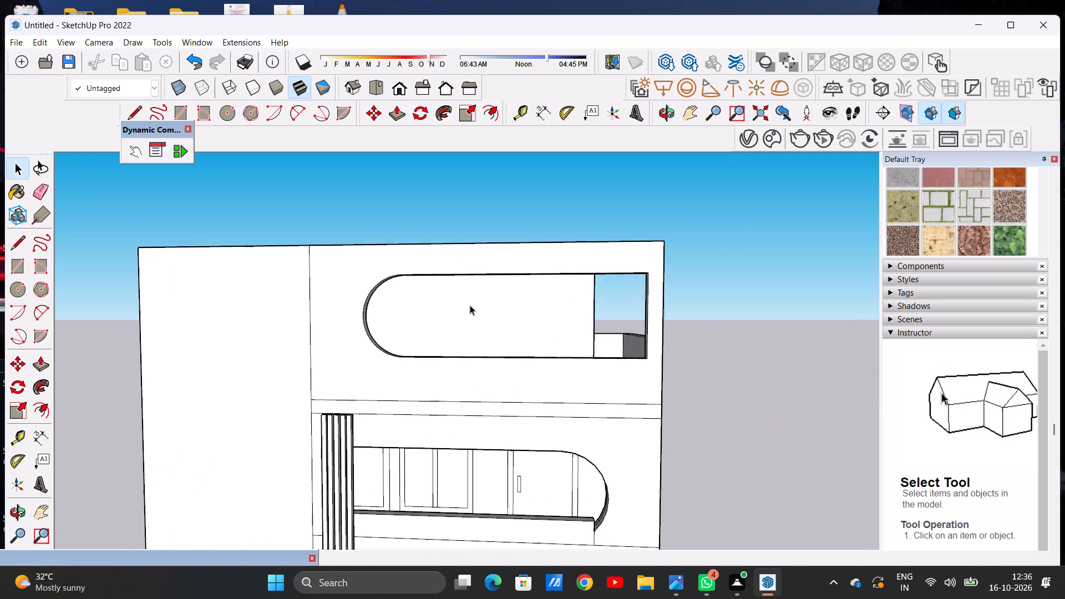
pyautogui.scroll(13, 470, 305)
pyautogui.scroll(-1, 456, 304)
pyautogui.scroll(1, 456, 304)
pyautogui.scroll(-1, 456, 304)
pyautogui.scroll(1, 456, 304)
pyautogui.scroll(-14, 456, 304)
pyautogui.moveTo(633, 315); pyautogui.dragTo(260, 387, button='middle')
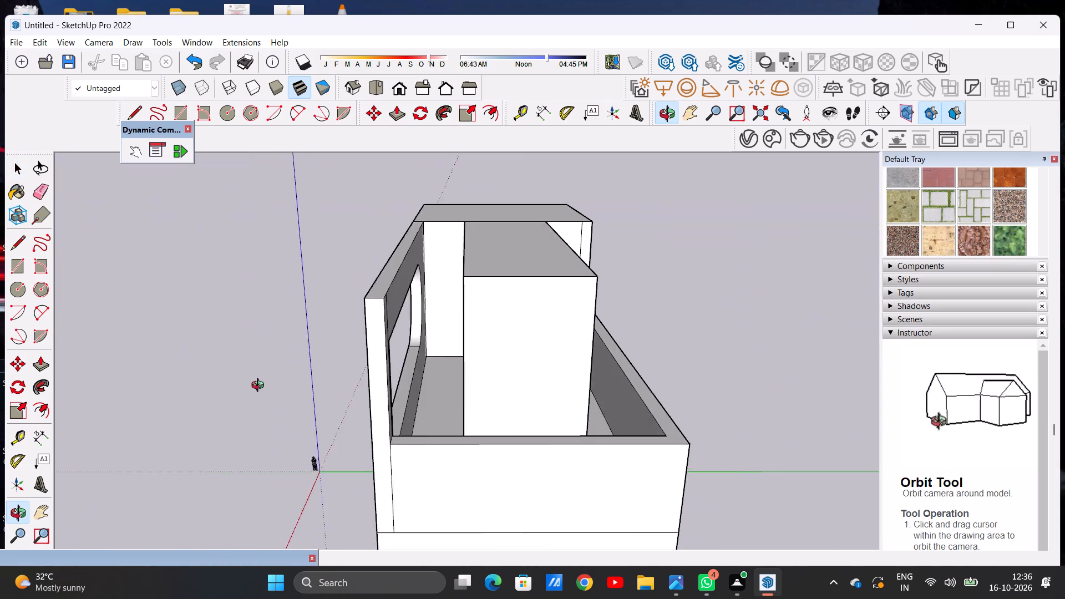
pyautogui.moveTo(260, 387); pyautogui.dragTo(658, 311, button='middle')
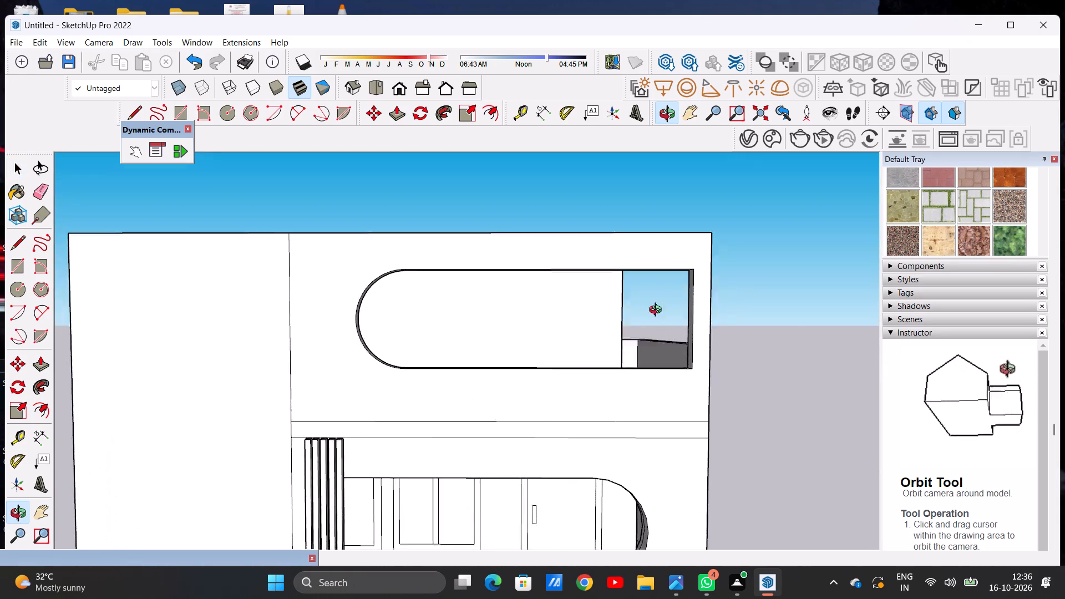
pyautogui.moveTo(658, 311); pyautogui.dragTo(655, 227, button='middle')
pyautogui.moveTo(524, 313); pyautogui.dragTo(520, 260, button='middle')
pyautogui.moveTo(511, 277); pyautogui.dragTo(511, 323, button='middle')
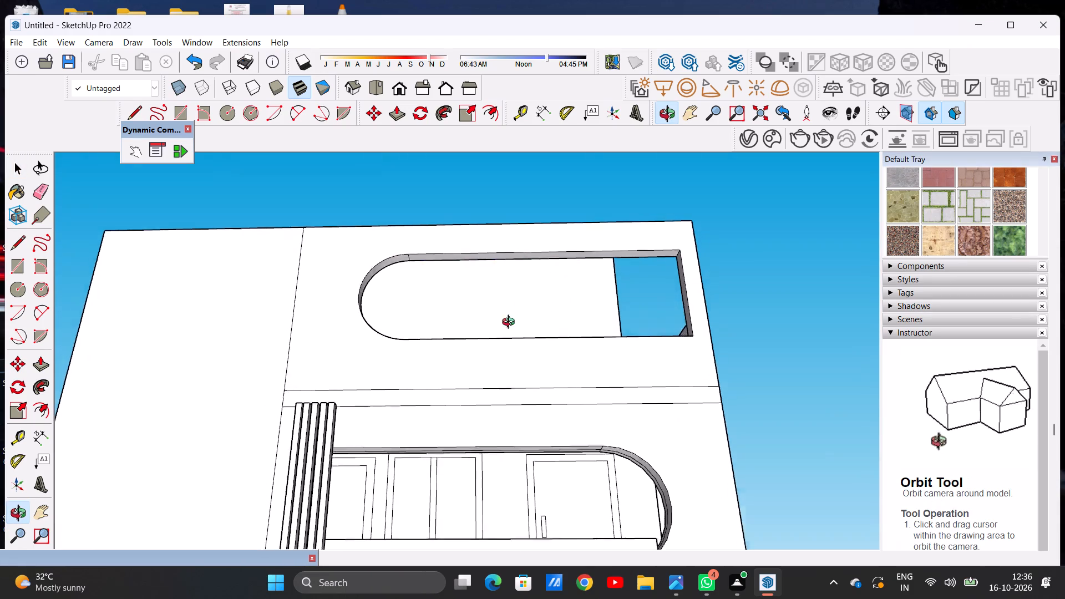
pyautogui.moveTo(511, 323); pyautogui.dragTo(481, 491, button='middle')
pyautogui.moveTo(445, 252); pyautogui.dragTo(490, 427, button='middle')
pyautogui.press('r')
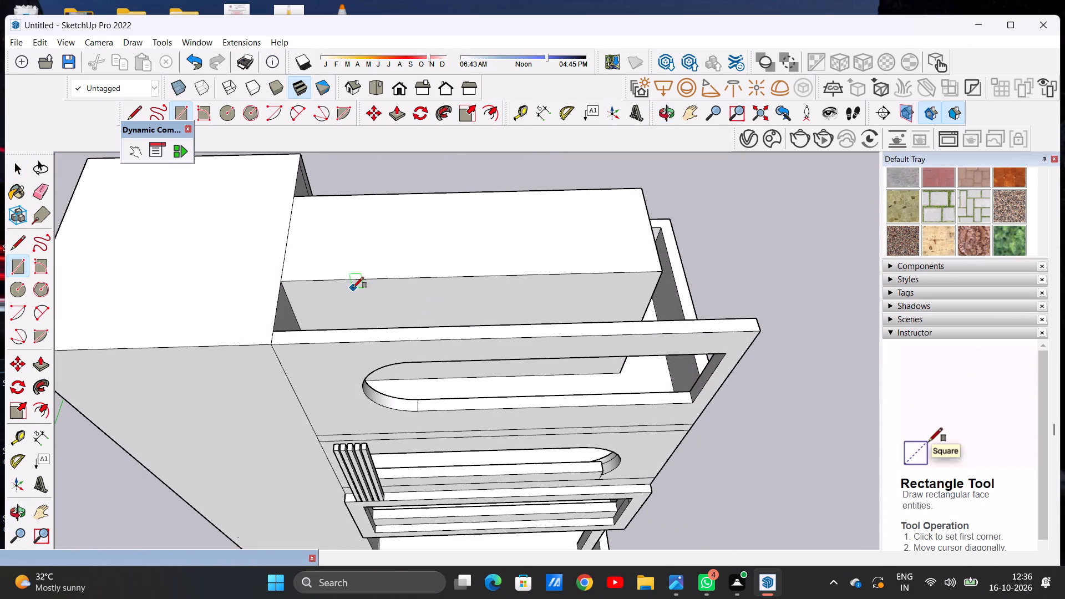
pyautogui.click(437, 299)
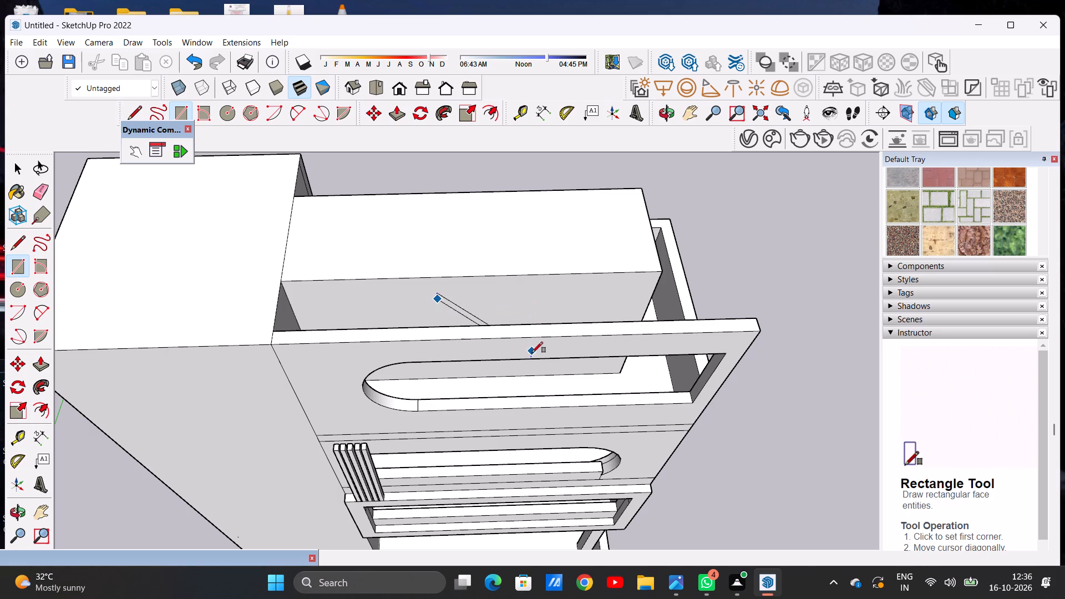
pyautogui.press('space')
# Undo the wall lowering, the round-ended opening with its outline, and the top floor's enclosing walls, back to the bare rooftop block.
pyautogui.scroll(-6, 484, 334)
pyautogui.moveTo(478, 382); pyautogui.dragTo(476, 297, button='middle')
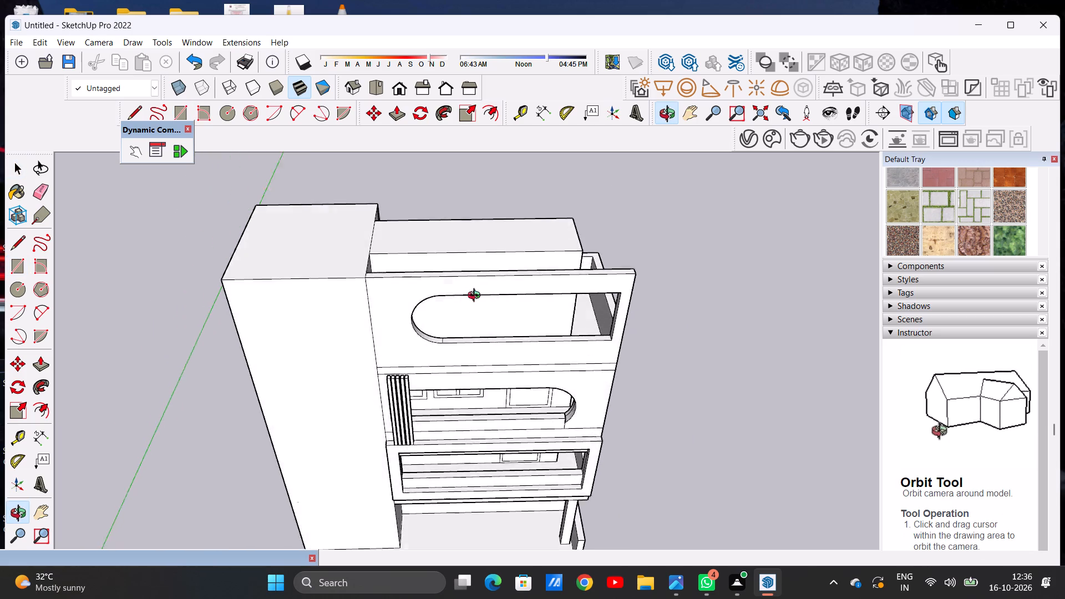
pyautogui.moveTo(476, 297); pyautogui.dragTo(490, 200, button='middle')
pyautogui.scroll(4, 501, 256)
pyautogui.scroll(-6, 389, 303)
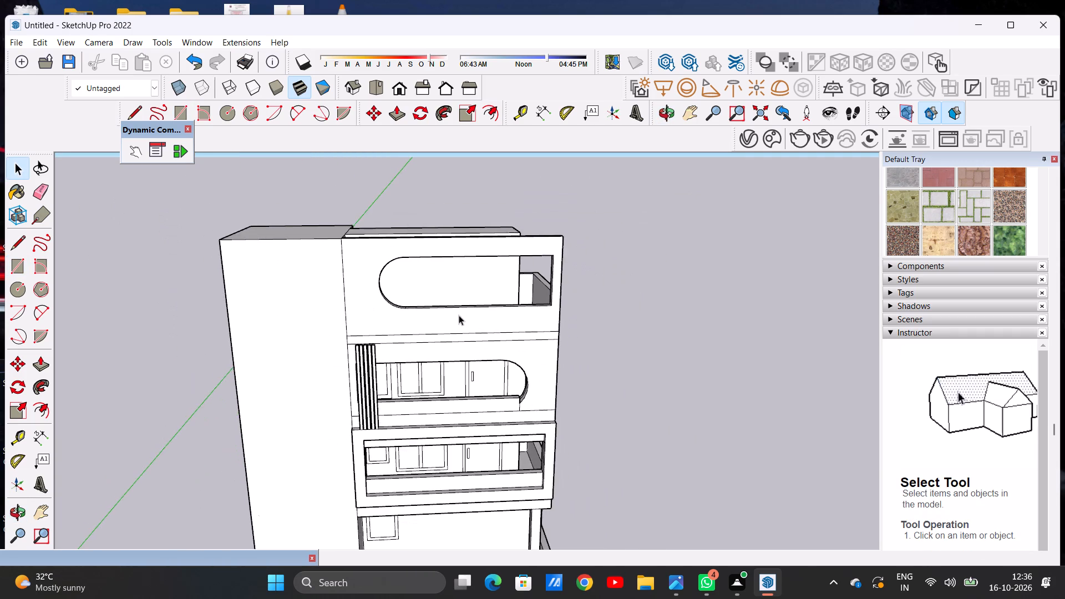
pyautogui.moveTo(459, 315); pyautogui.dragTo(455, 307, button='middle')
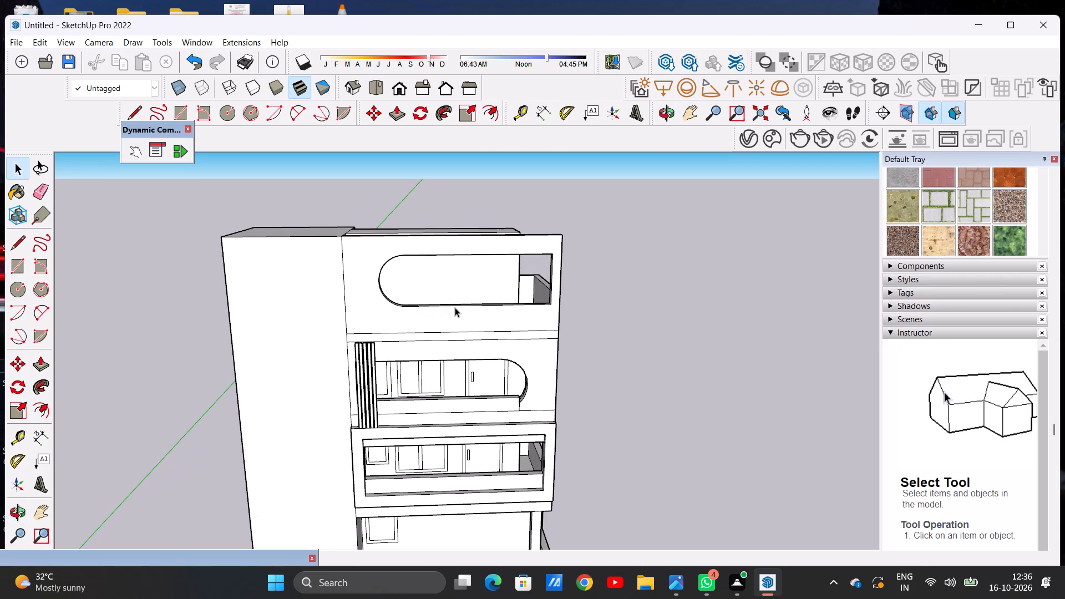
pyautogui.scroll(10, 439, 275)
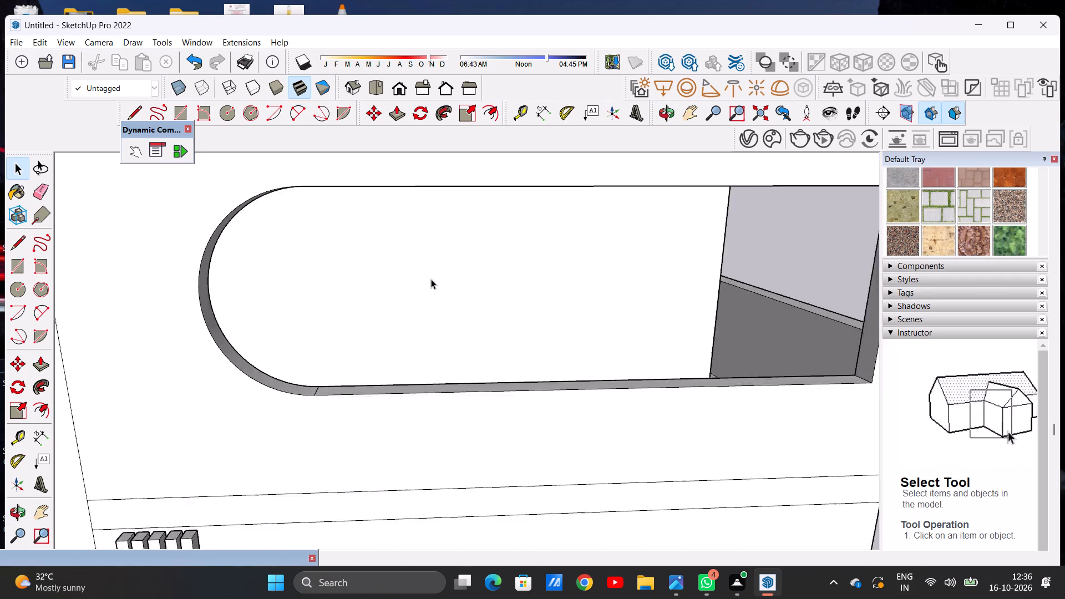
pyautogui.scroll(6, 431, 279)
pyautogui.scroll(-5, 331, 301)
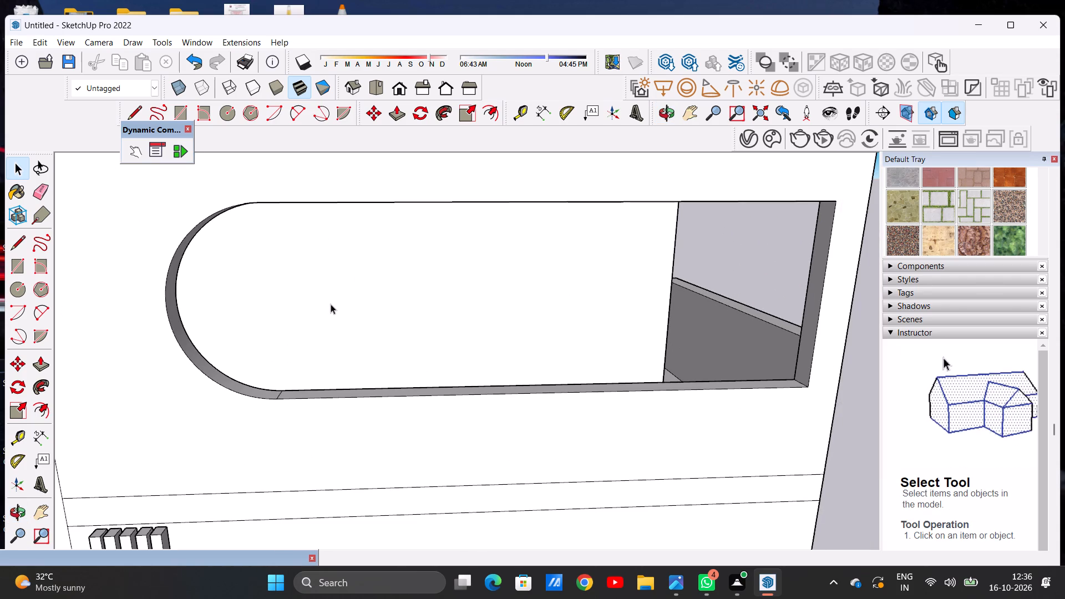
pyautogui.hotkey('ctrl', 'z')
pyautogui.hotkey('ctrl', 'z')
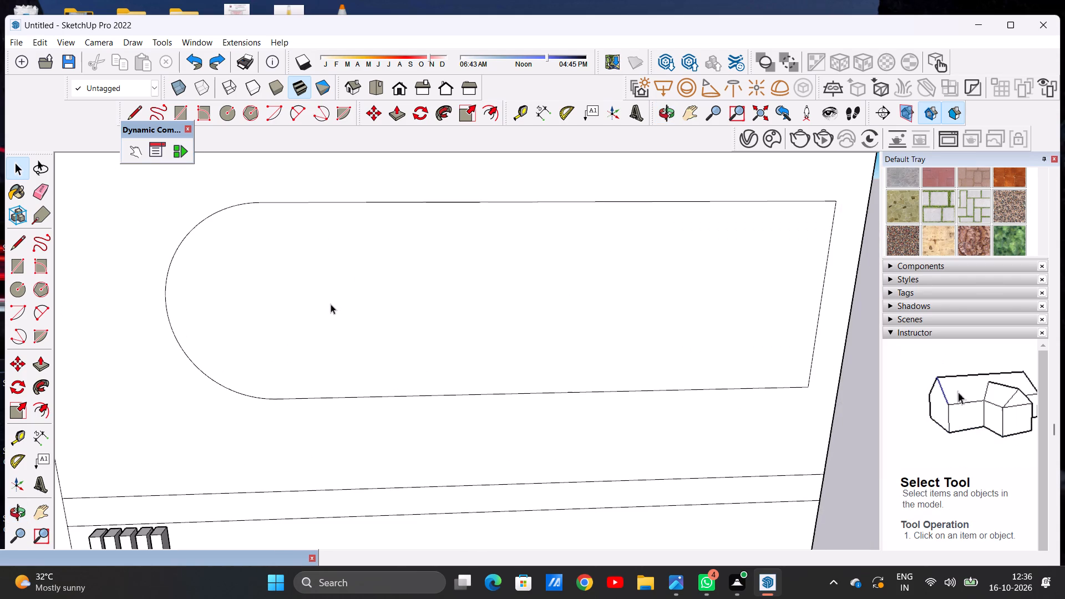
pyautogui.hotkey('ctrl', 'z')
pyautogui.hotkey('ctrl', 'z')
pyautogui.hotkey('ctrl', 'z')
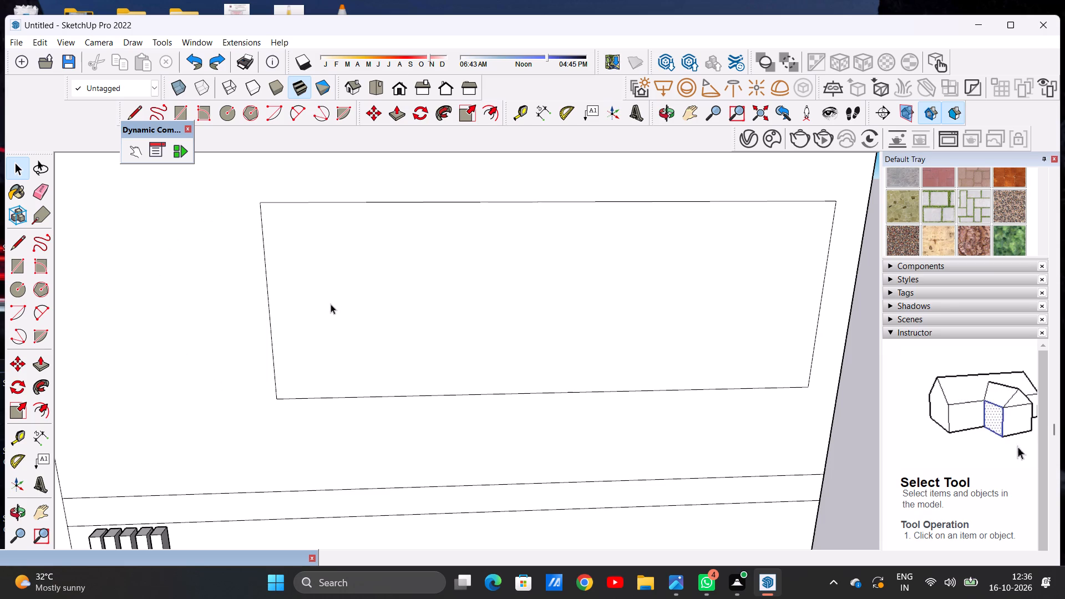
pyautogui.hotkey('ctrl', 'z')
pyautogui.hotkey('ctrl', 'z')
pyautogui.scroll(-13, 331, 304)
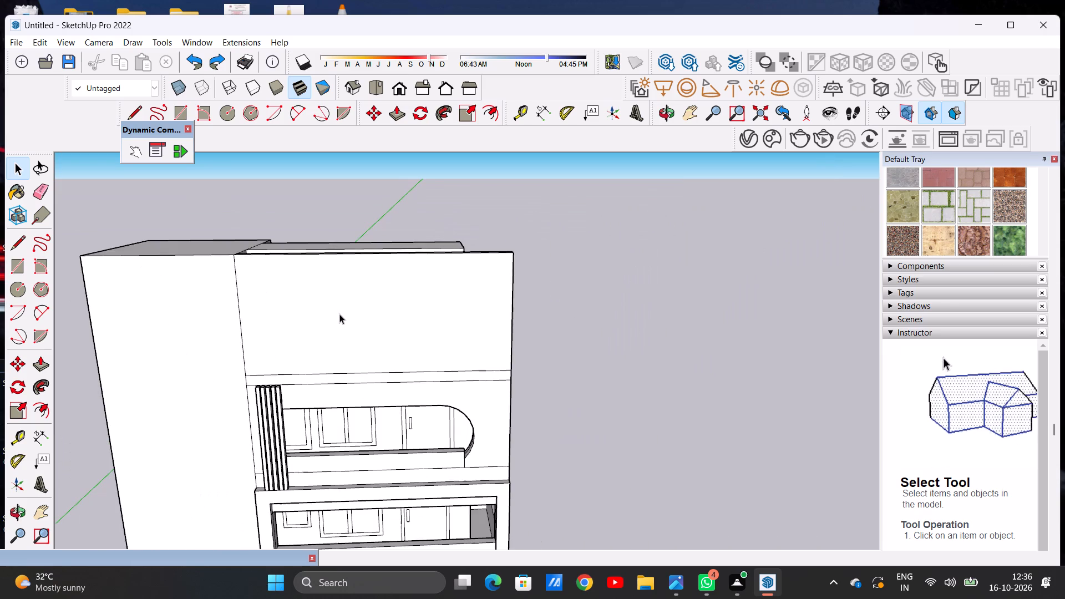
pyautogui.hotkey('ctrl', 'z')
# Draw an upright window rectangle on the rooftop block's front face, near its upper corner beside the tall solid tower.
pyautogui.scroll(4, 350, 326)
pyautogui.moveTo(383, 353); pyautogui.dragTo(383, 346, button='middle')
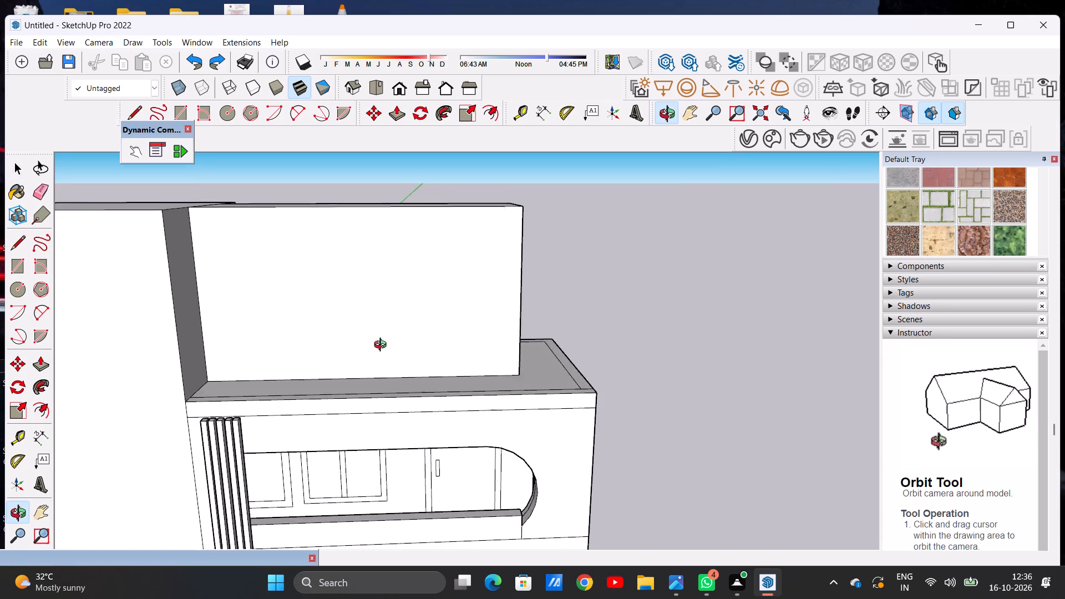
pyautogui.moveTo(383, 346); pyautogui.dragTo(377, 325, button='middle')
pyautogui.middleClick(377, 325)
pyautogui.press('r')
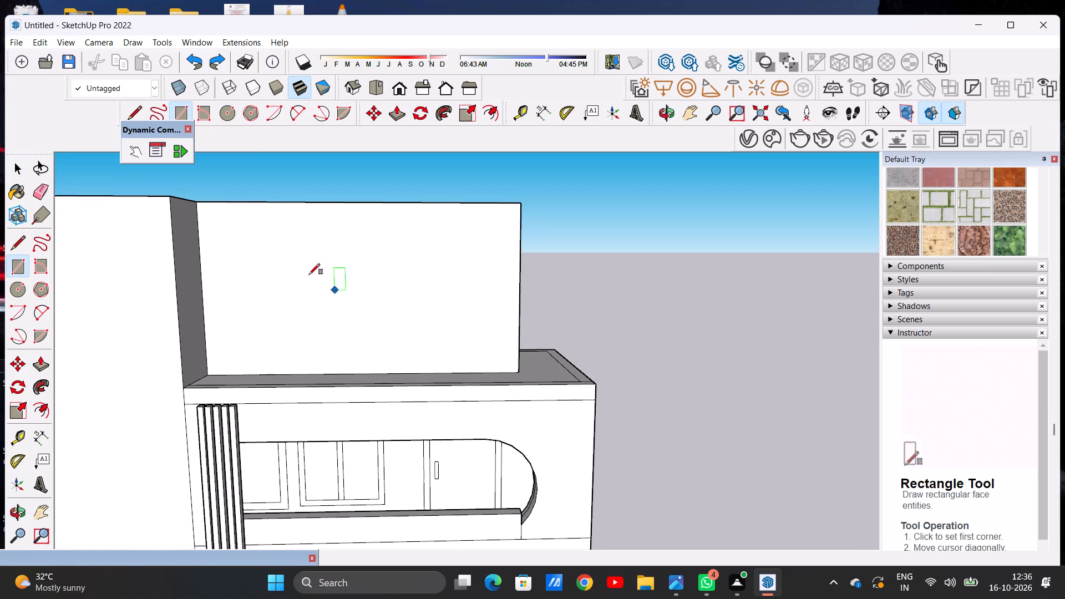
pyautogui.scroll(2, 245, 246)
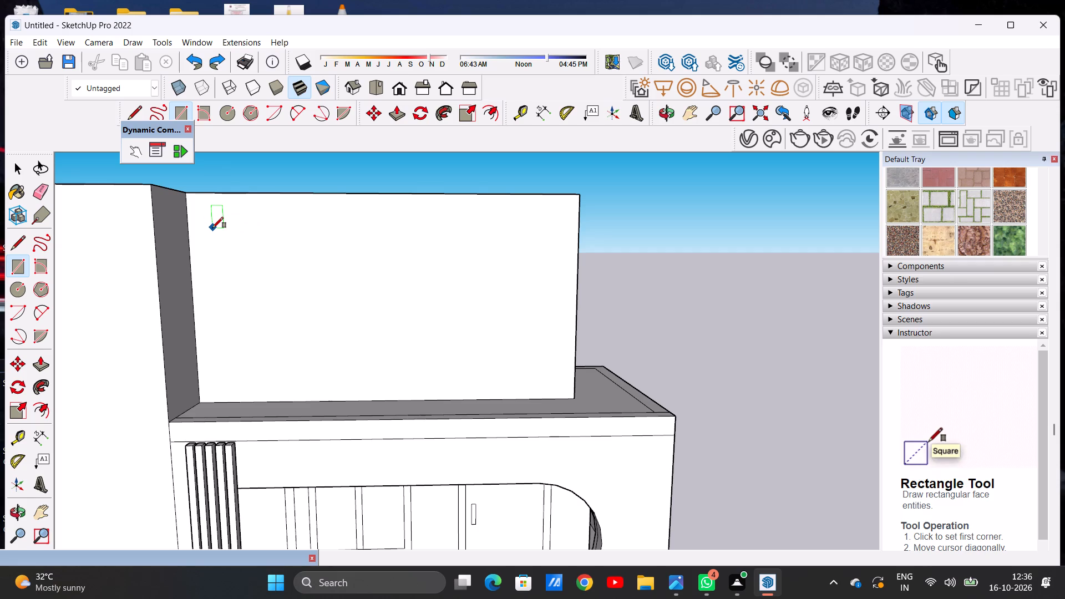
pyautogui.click(211, 224)
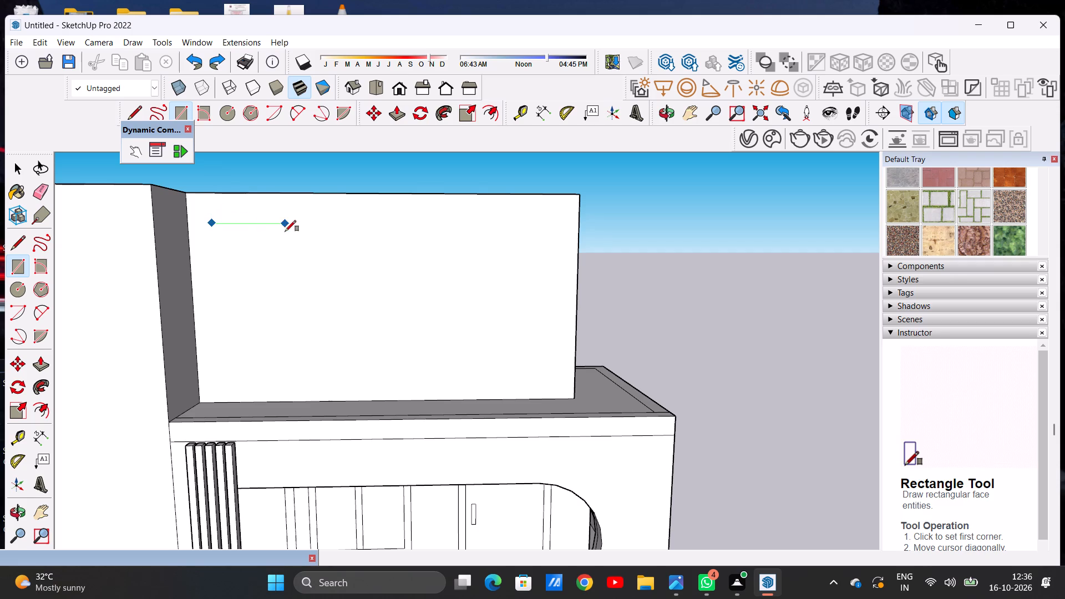
pyautogui.click(286, 338)
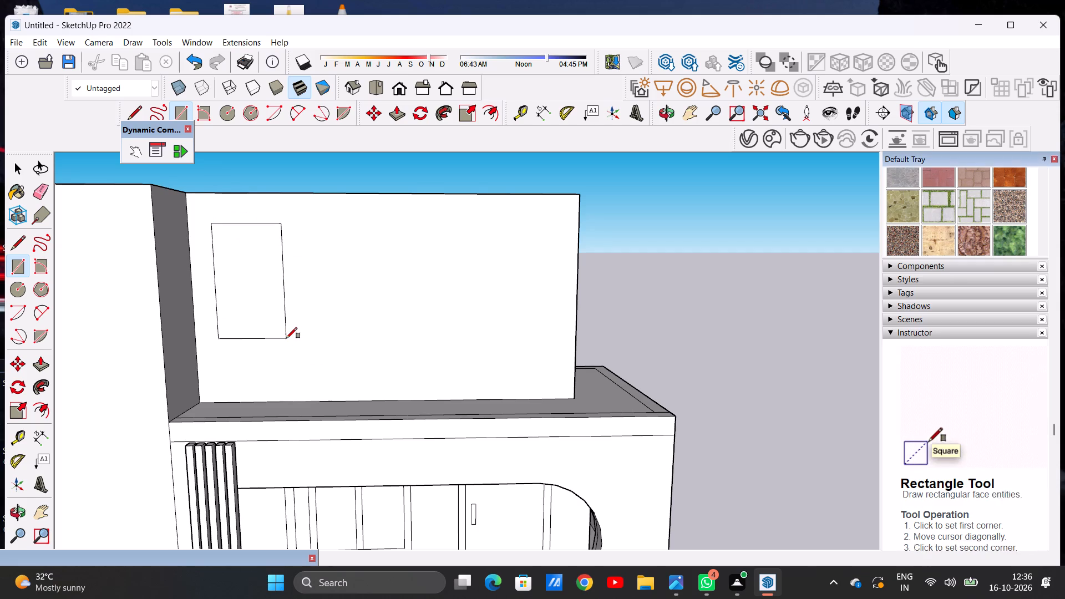
pyautogui.press('space')
# Offset the upright window rectangle's outline slightly inward on the rooftop block's front face to form a frame.
pyautogui.write('OF')
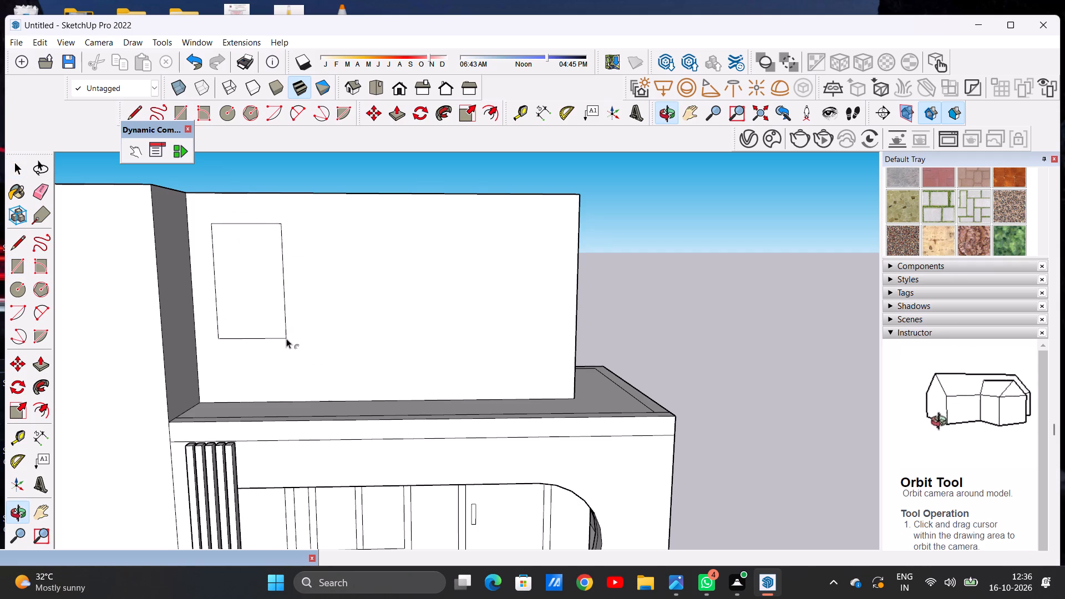
pyautogui.click(263, 230)
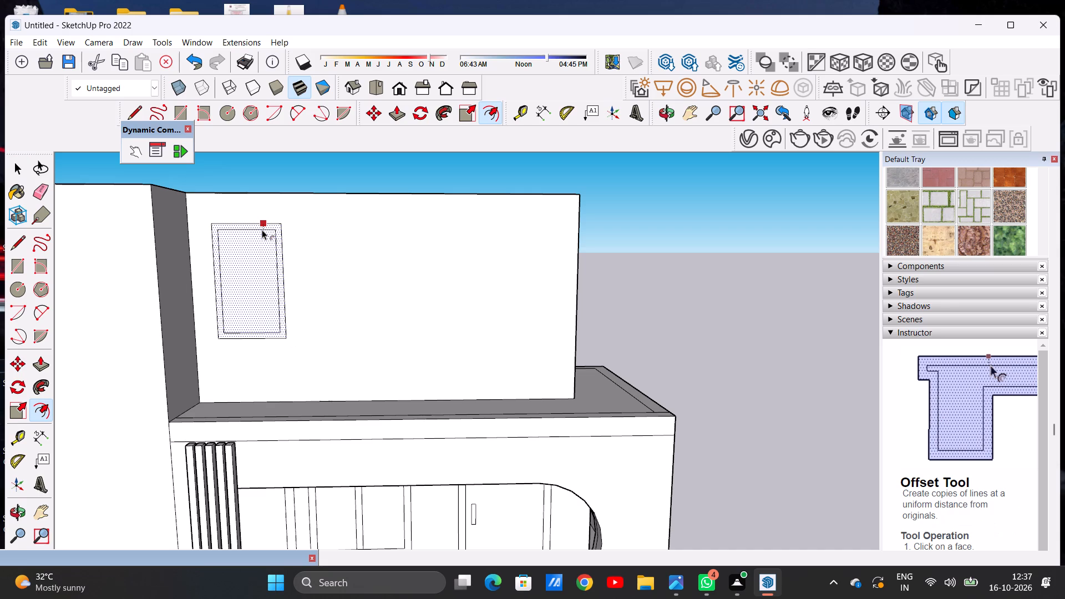
pyautogui.click(262, 230)
pyautogui.press('space')
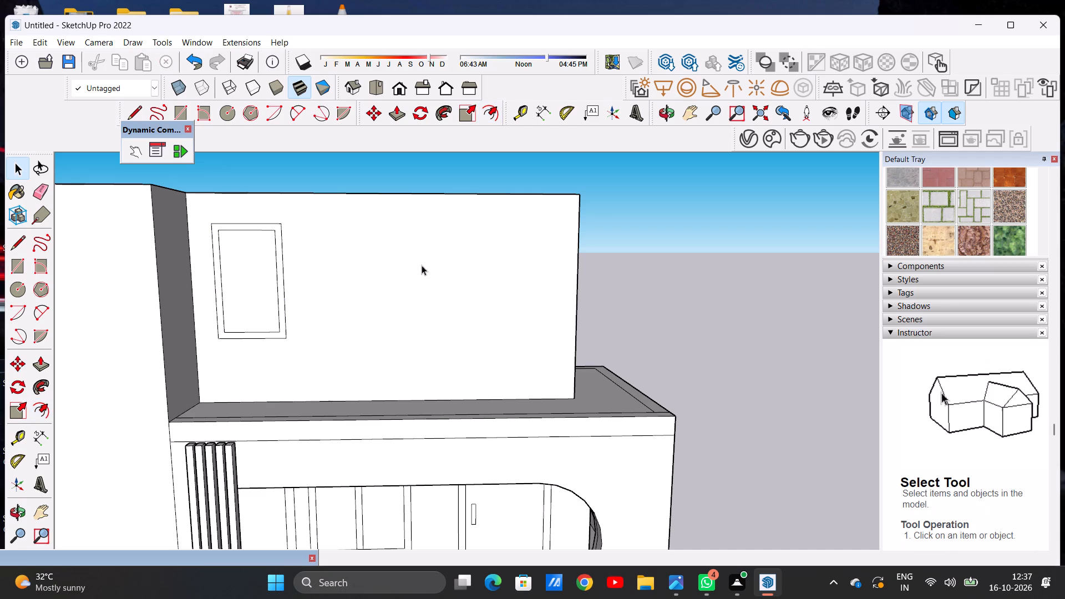
# Draw a wider, nearly square window rectangle on the rooftop block's front face, beside the framed upright window.
pyautogui.scroll(-2, 466, 291)
pyautogui.scroll(1, 412, 307)
pyautogui.press('r')
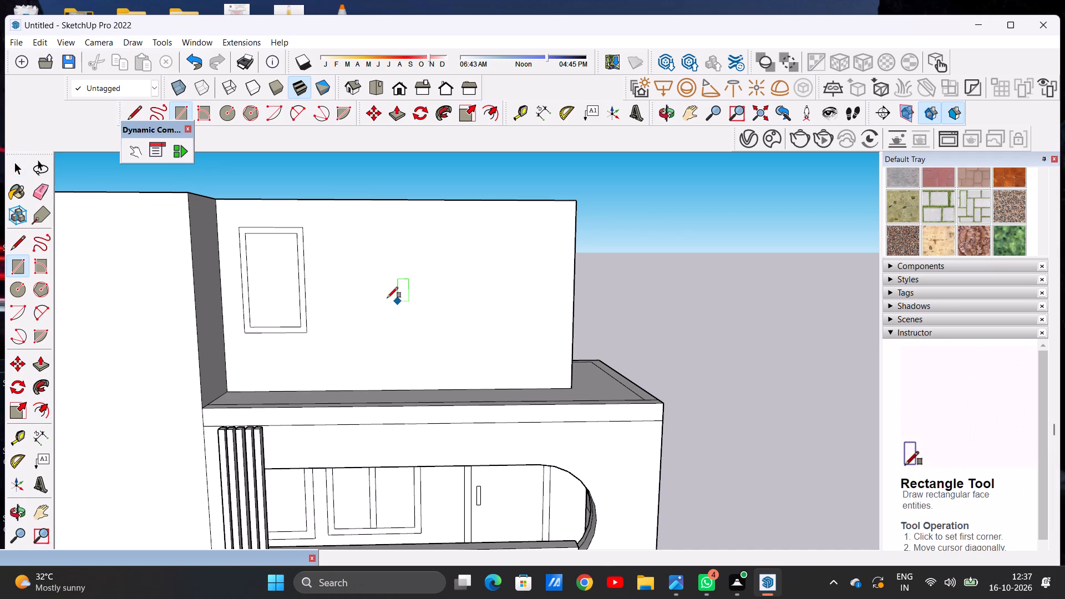
pyautogui.click(323, 221)
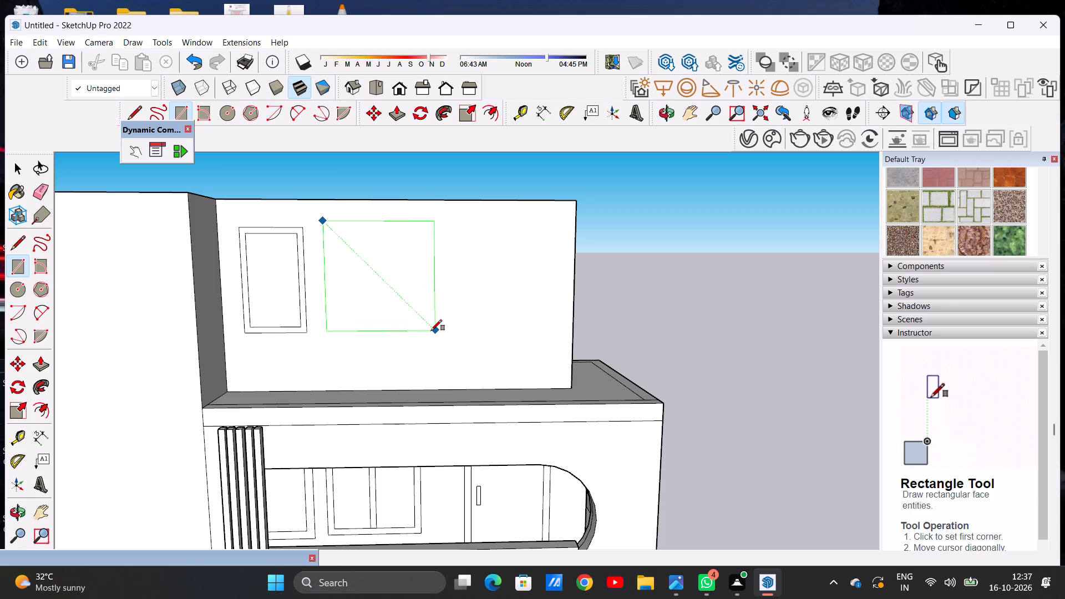
pyautogui.click(425, 333)
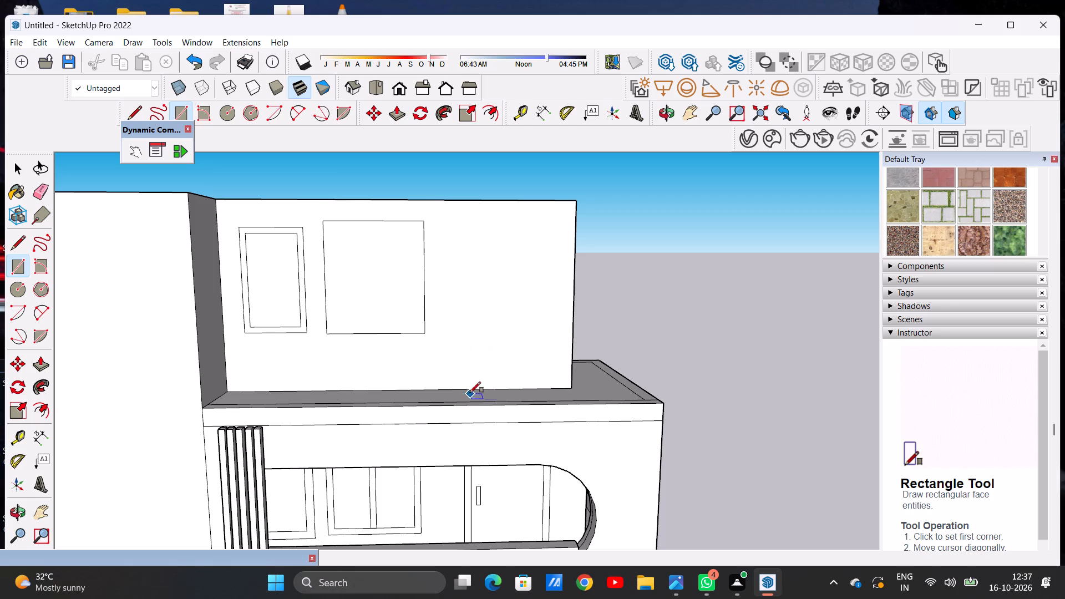
# Draw a tall door rectangle rising from the front face's base near its free end, and offset its outline inward as a frame.
pyautogui.click(464, 387)
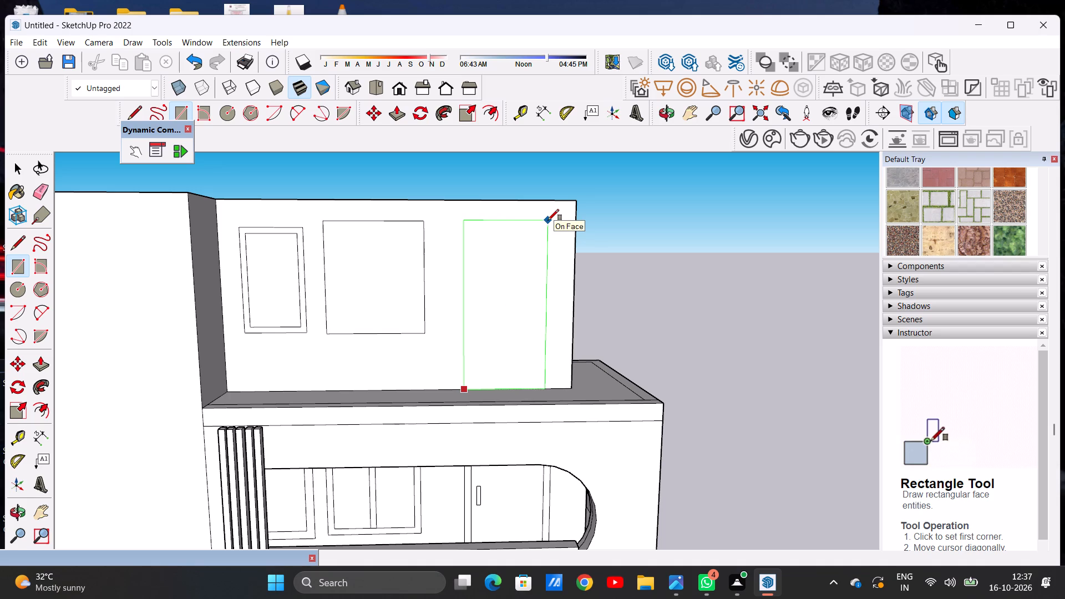
pyautogui.click(548, 220)
pyautogui.press('space')
pyautogui.scroll(-6, 401, 296)
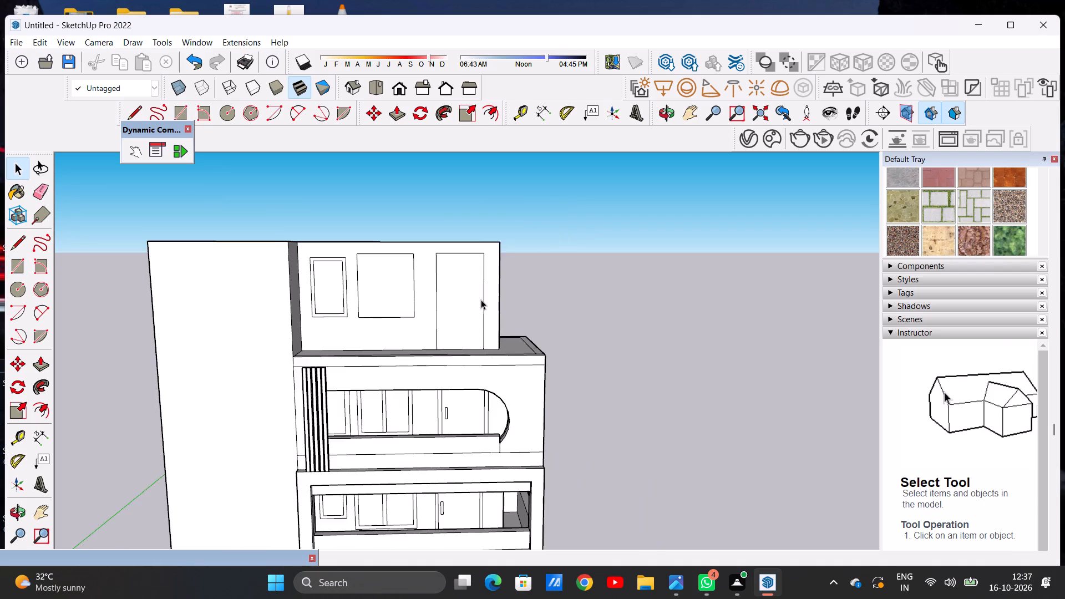
pyautogui.scroll(3, 481, 299)
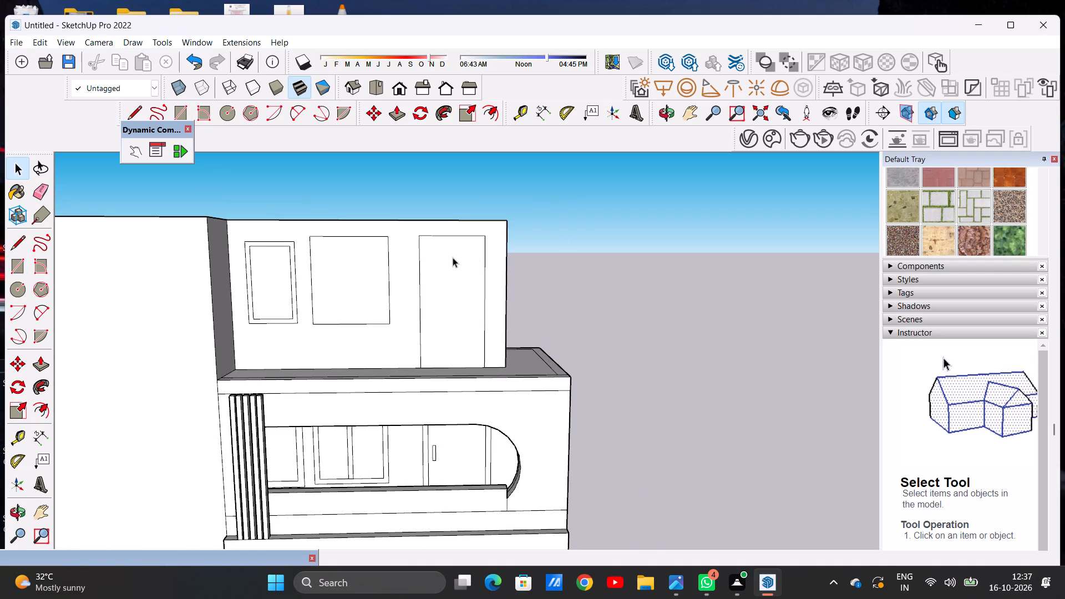
pyautogui.press('o')
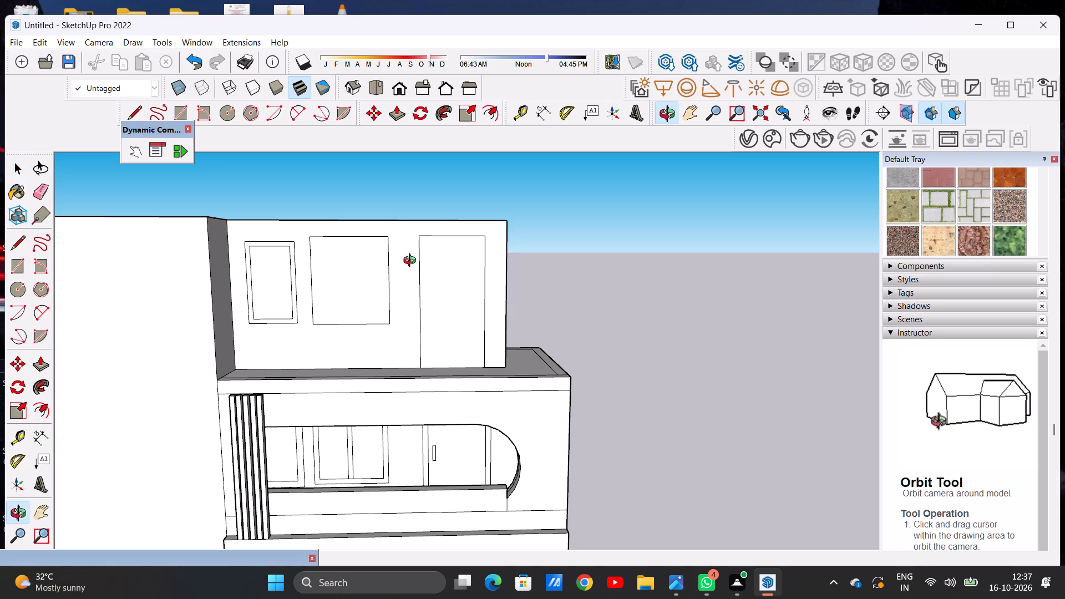
pyautogui.press('f')
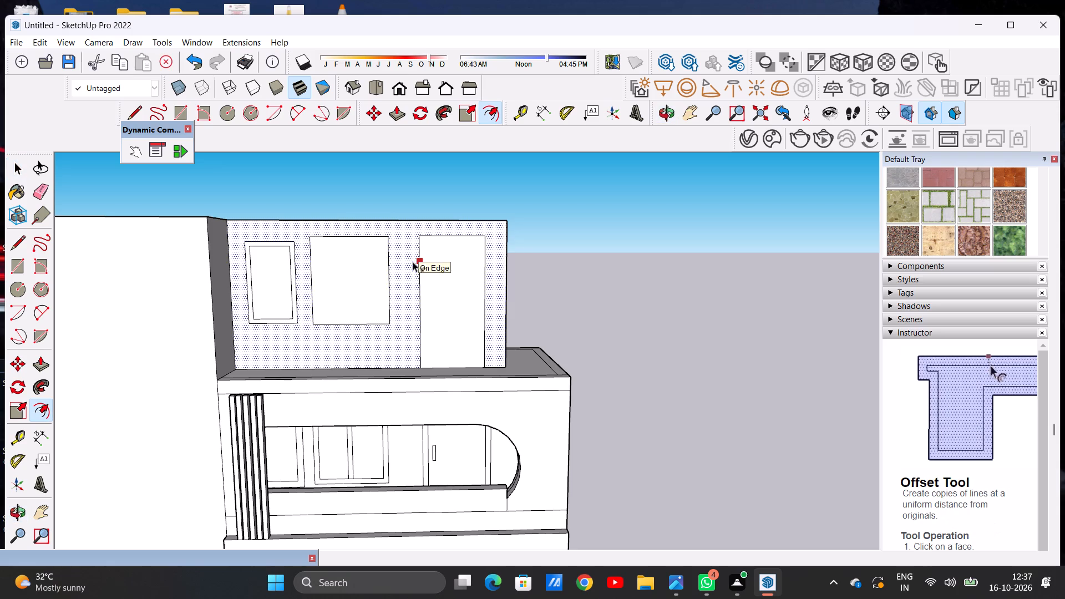
pyautogui.click(438, 252)
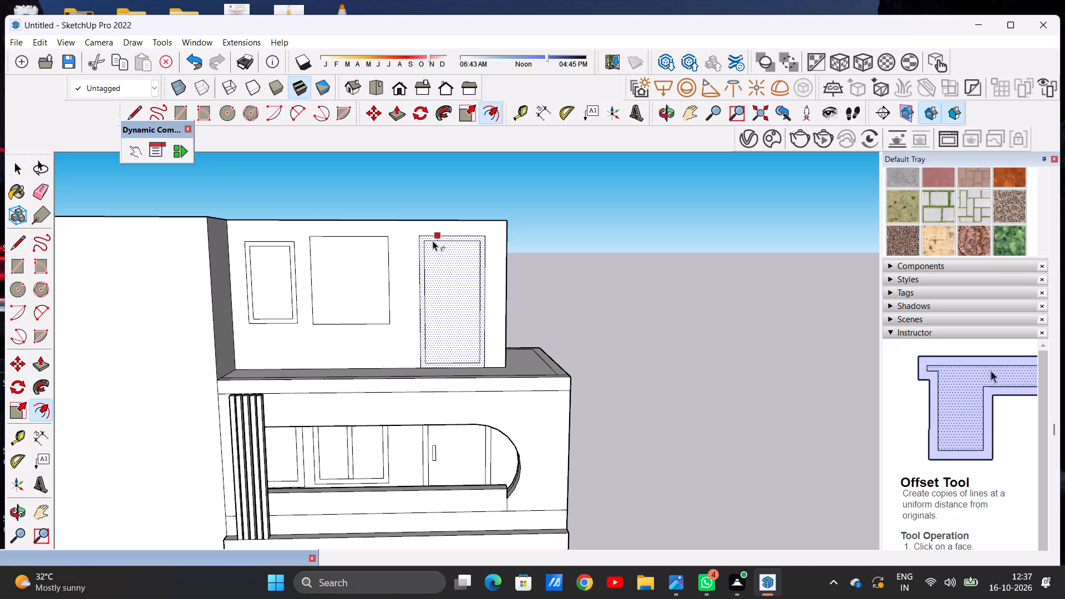
pyautogui.click(433, 241)
pyautogui.press('space')
# Draw a slim upright handle rectangle on the rooftop door panel, near the frame edge closest to the windows.
pyautogui.press('r')
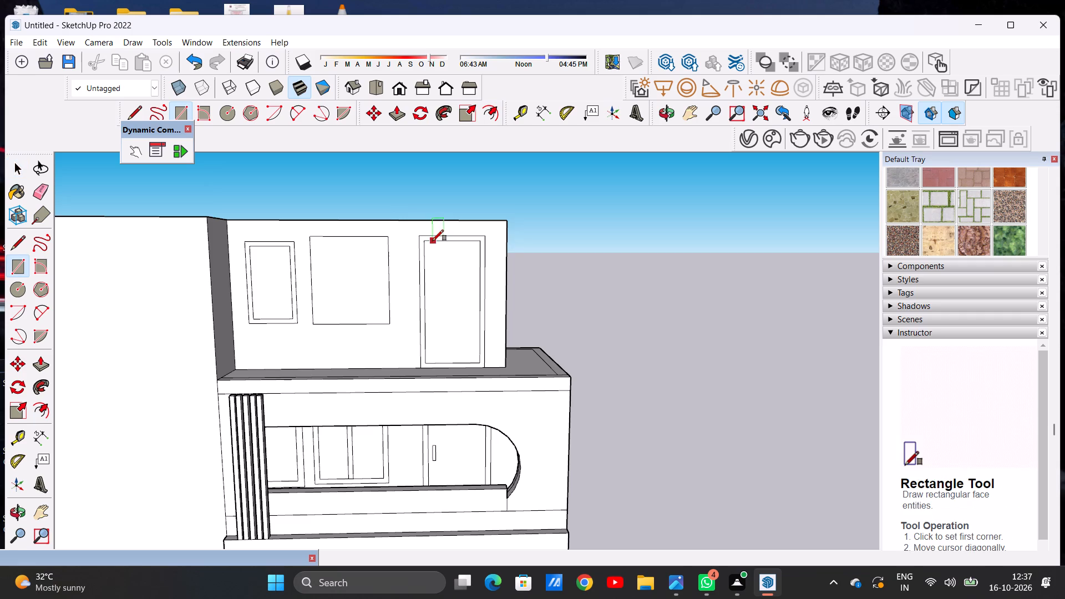
pyautogui.scroll(2, 439, 286)
pyautogui.click(427, 285)
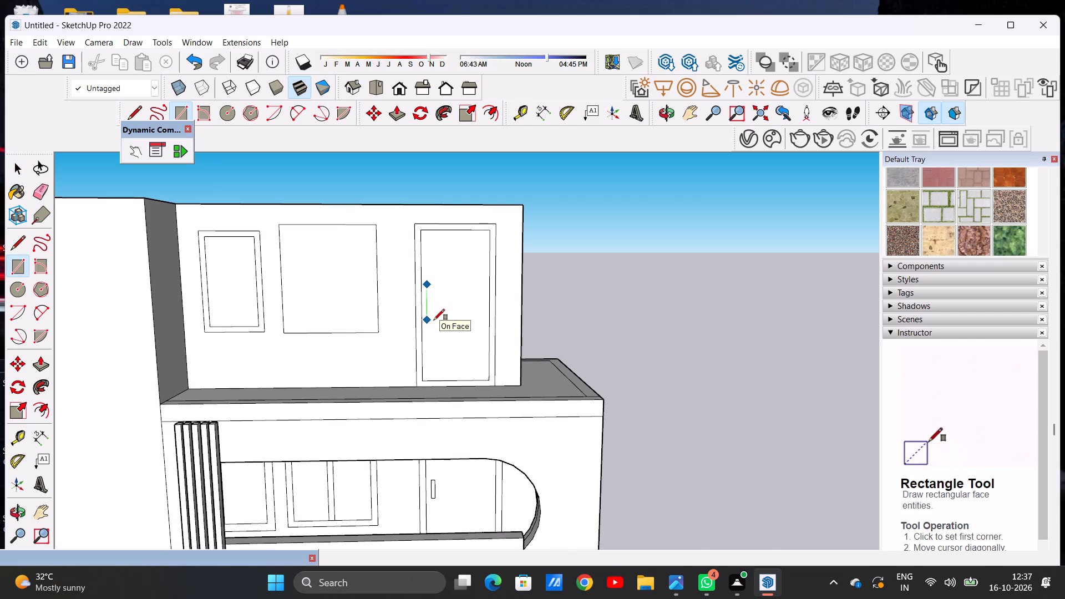
pyautogui.scroll(6, 434, 320)
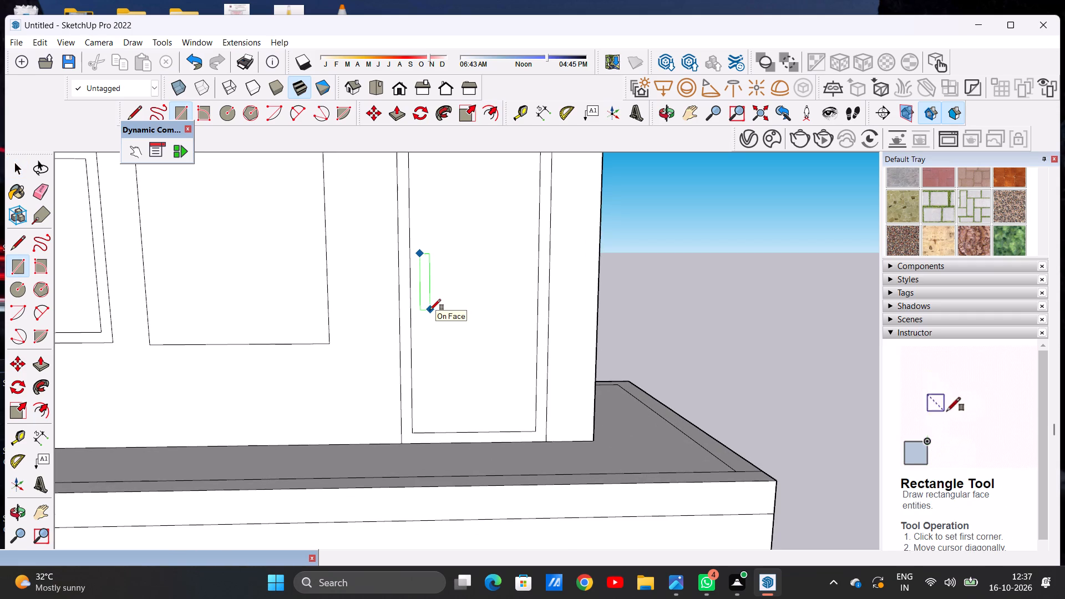
pyautogui.click(430, 310)
pyautogui.press('space')
pyautogui.scroll(-11, 432, 262)
pyautogui.scroll(2, 363, 231)
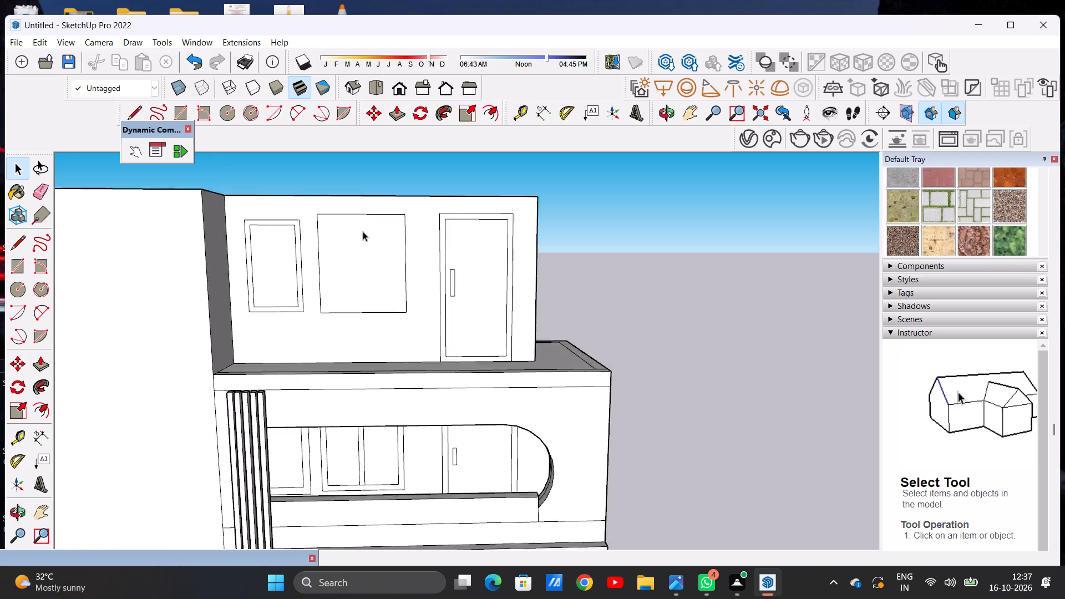
# Offset the wide middle window's outline inward to form a frame matching the neighbouring window's.
pyautogui.scroll(4, 363, 231)
pyautogui.press('p')
pyautogui.press('BackSpace')
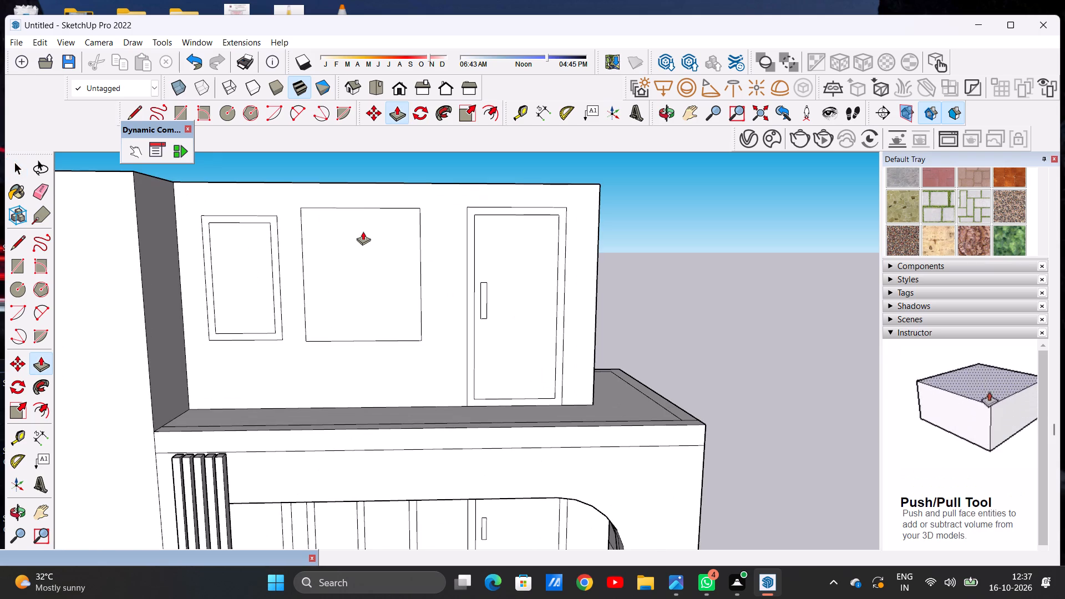
pyautogui.write('OF')
pyautogui.scroll(4, 363, 231)
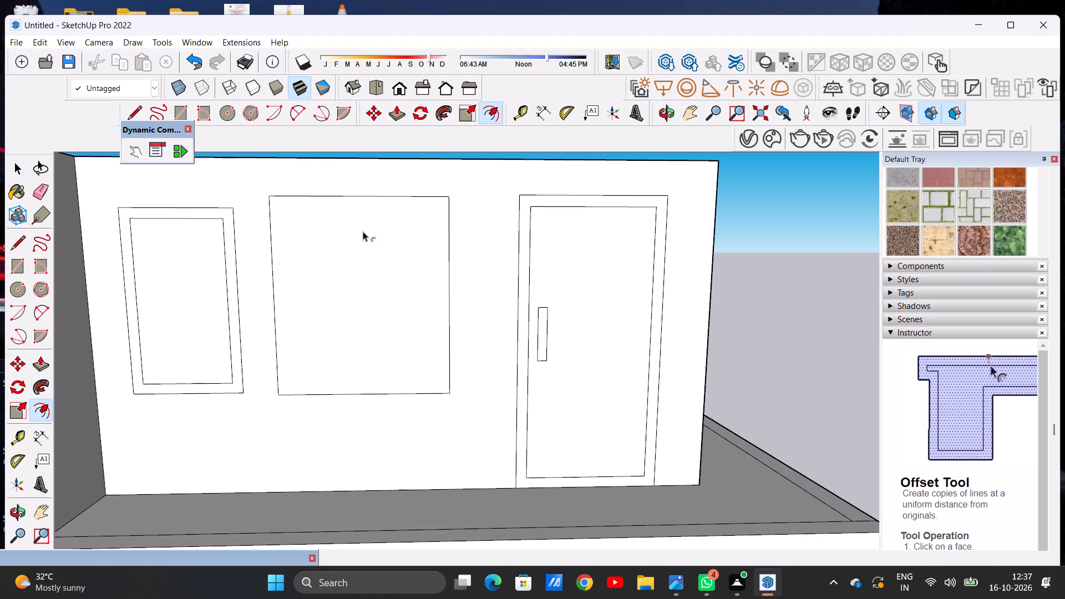
pyautogui.click(349, 211)
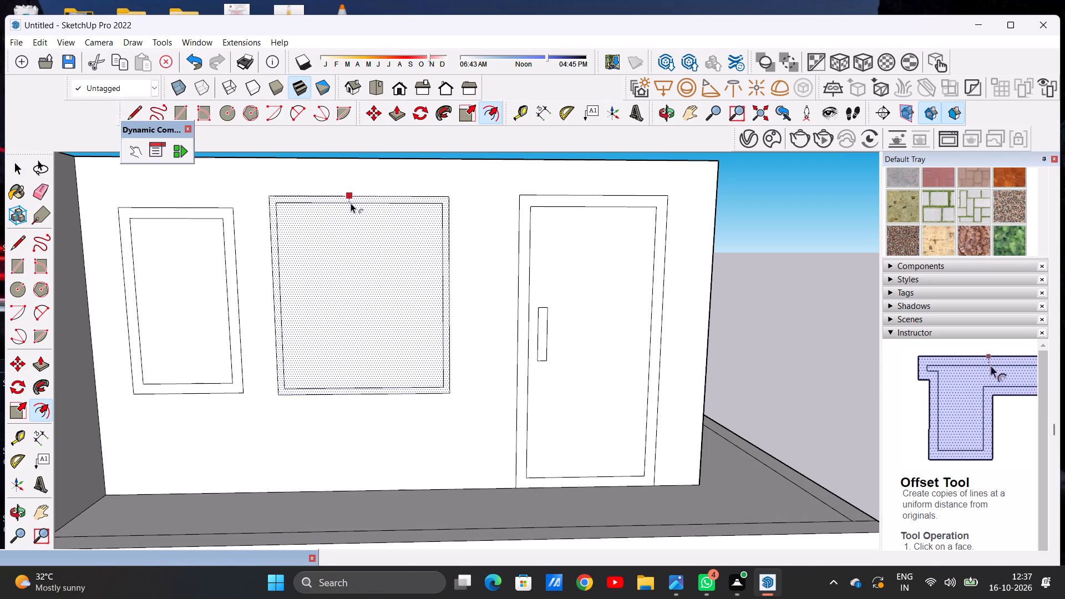
pyautogui.click(354, 207)
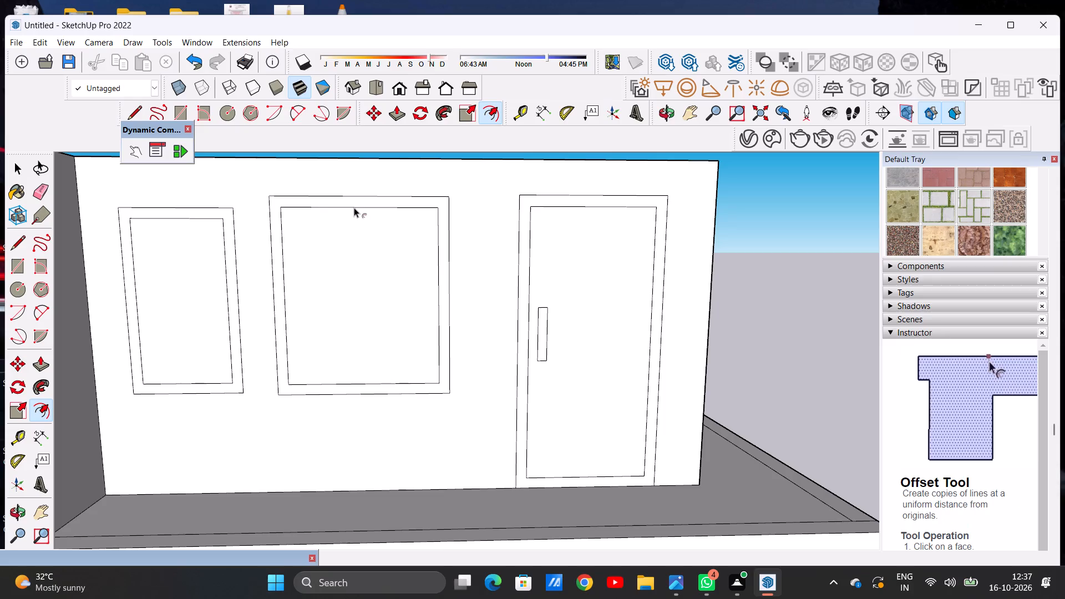
pyautogui.press('space')
# Draw two closely spaced vertical lines down the middle of the wide window's inner pane to form a mullion.
pyautogui.write('L')
pyautogui.scroll(6, 355, 209)
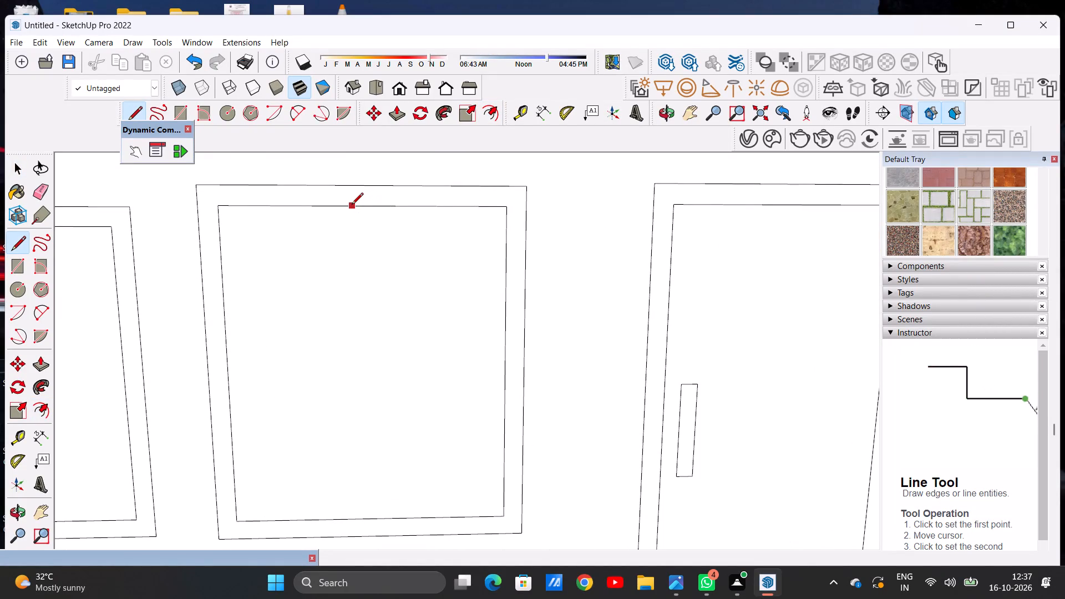
pyautogui.click(352, 205)
pyautogui.scroll(-13, 360, 242)
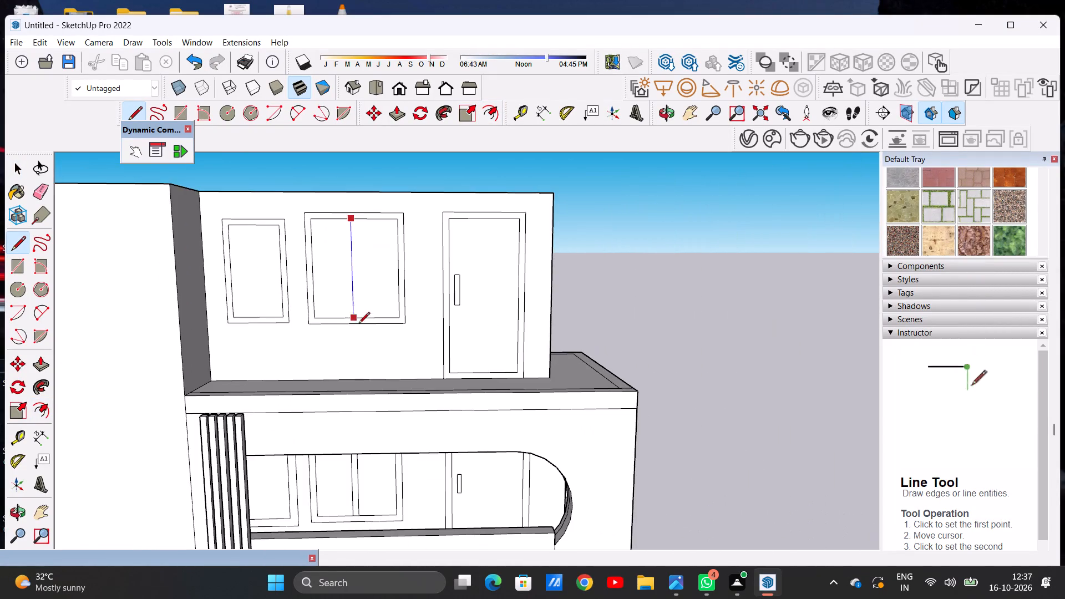
pyautogui.scroll(10, 361, 334)
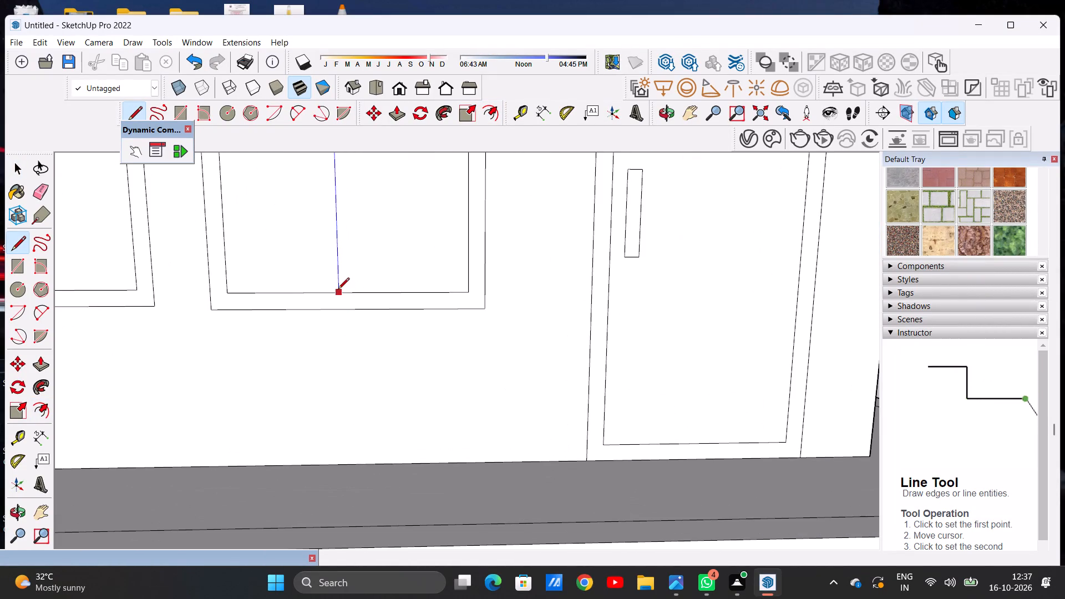
pyautogui.click(338, 290)
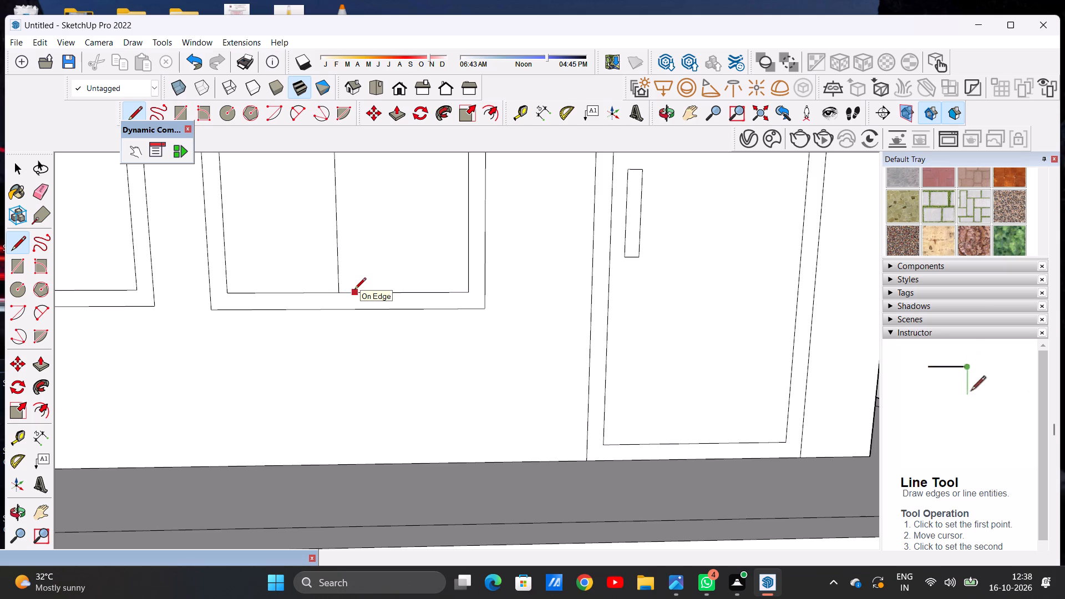
pyautogui.click(353, 289)
pyautogui.scroll(-15, 357, 270)
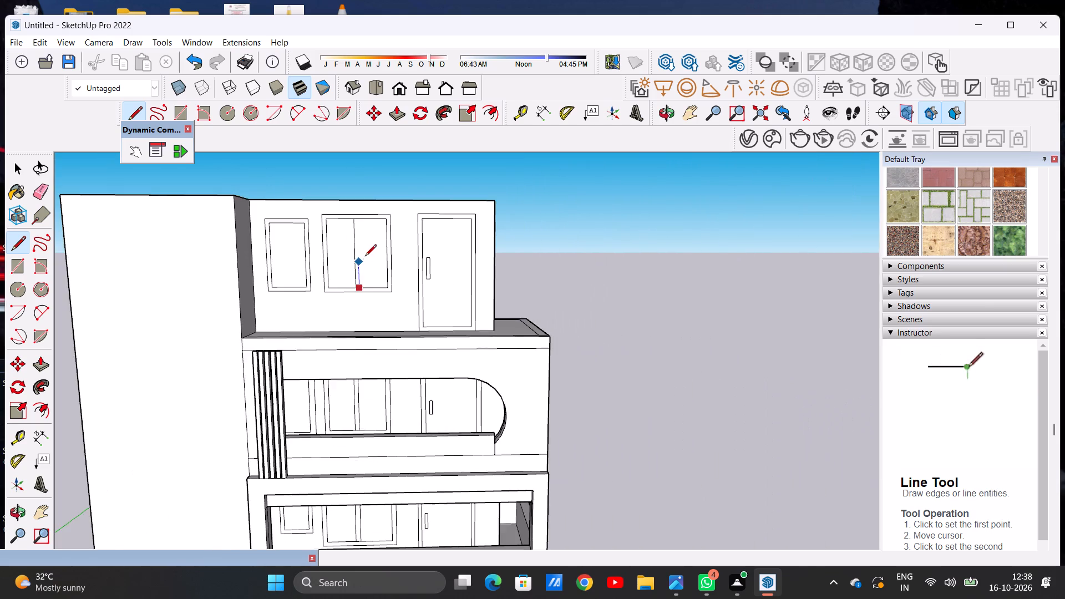
pyautogui.scroll(10, 366, 233)
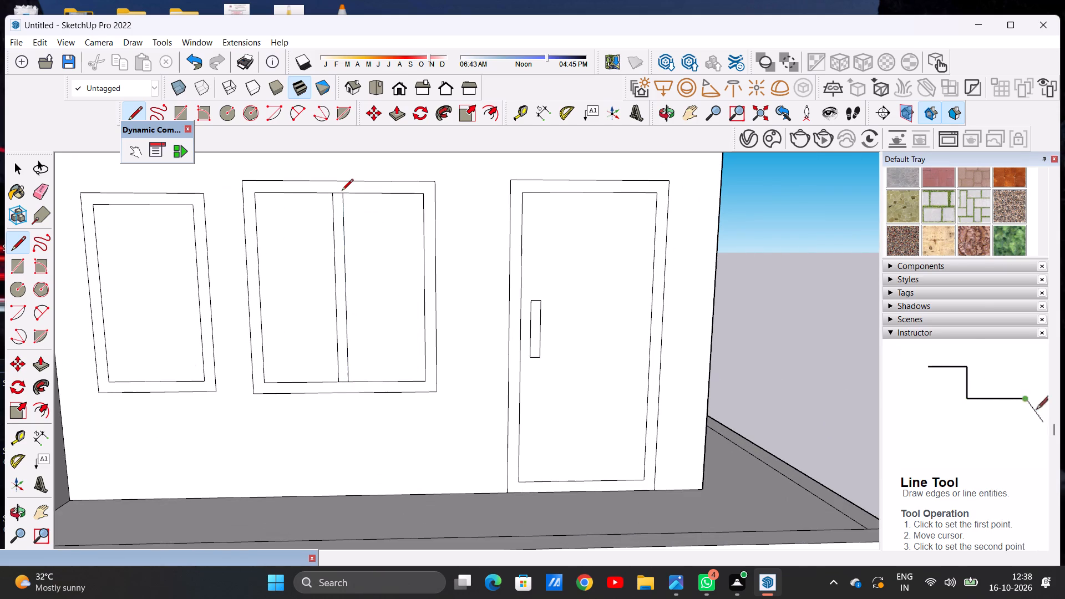
pyautogui.click(342, 191)
pyautogui.press('space')
# Push/Pull the top floor's front border strip upward into a solid wall standing in front of the rooftop block.
pyautogui.scroll(-19, 376, 296)
pyautogui.moveTo(424, 307); pyautogui.dragTo(424, 334, button='middle')
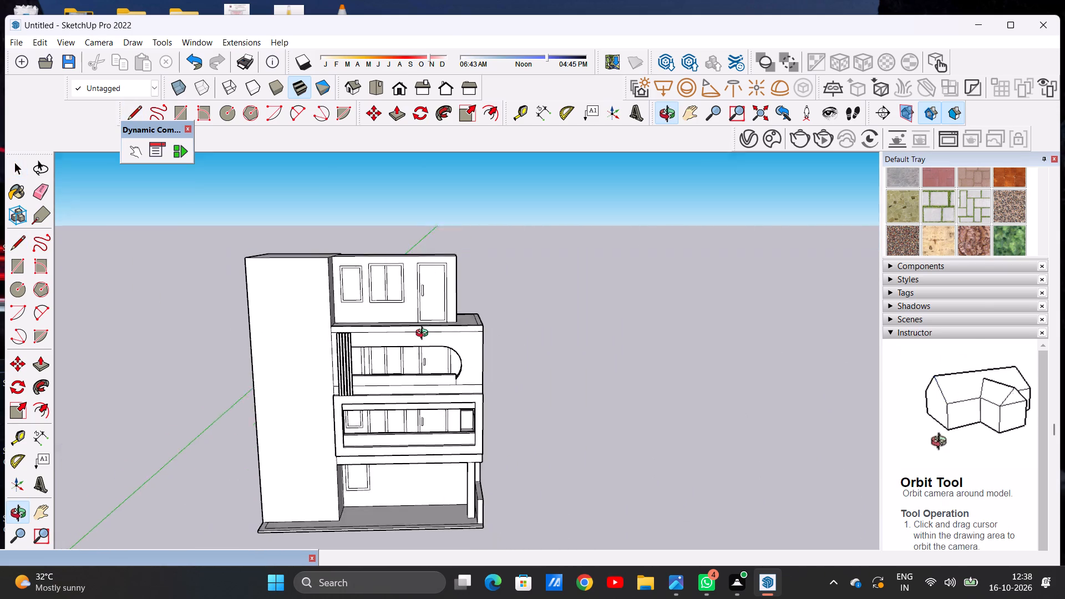
pyautogui.moveTo(424, 334); pyautogui.dragTo(415, 429, button='middle')
pyautogui.moveTo(495, 361); pyautogui.dragTo(440, 382, button='middle')
pyautogui.scroll(5, 463, 355)
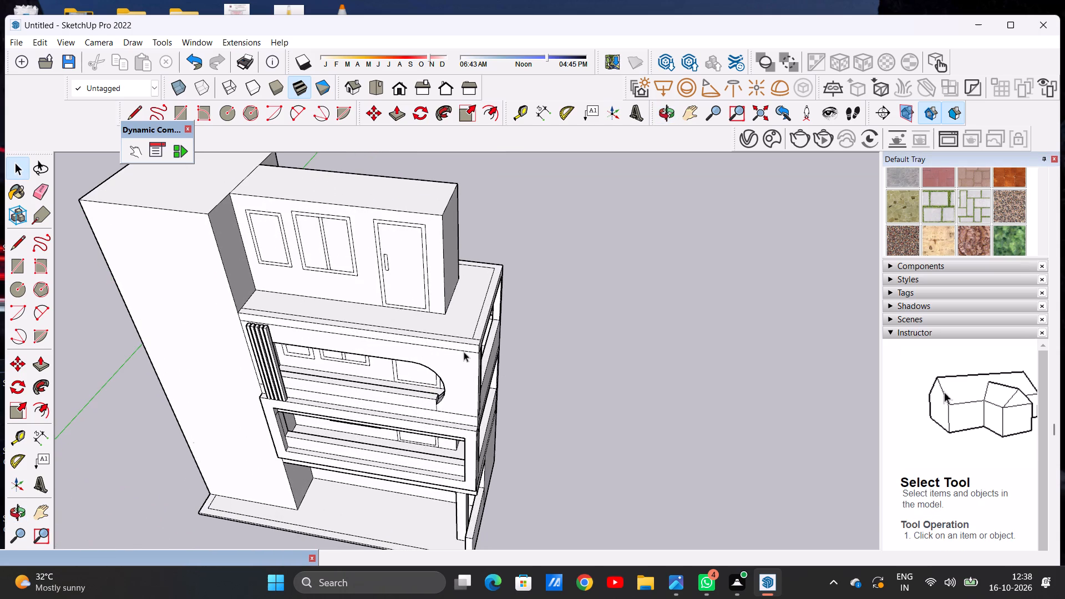
pyautogui.press('p')
pyautogui.scroll(2, 467, 345)
pyautogui.scroll(-1, 467, 345)
pyautogui.scroll(7, 467, 345)
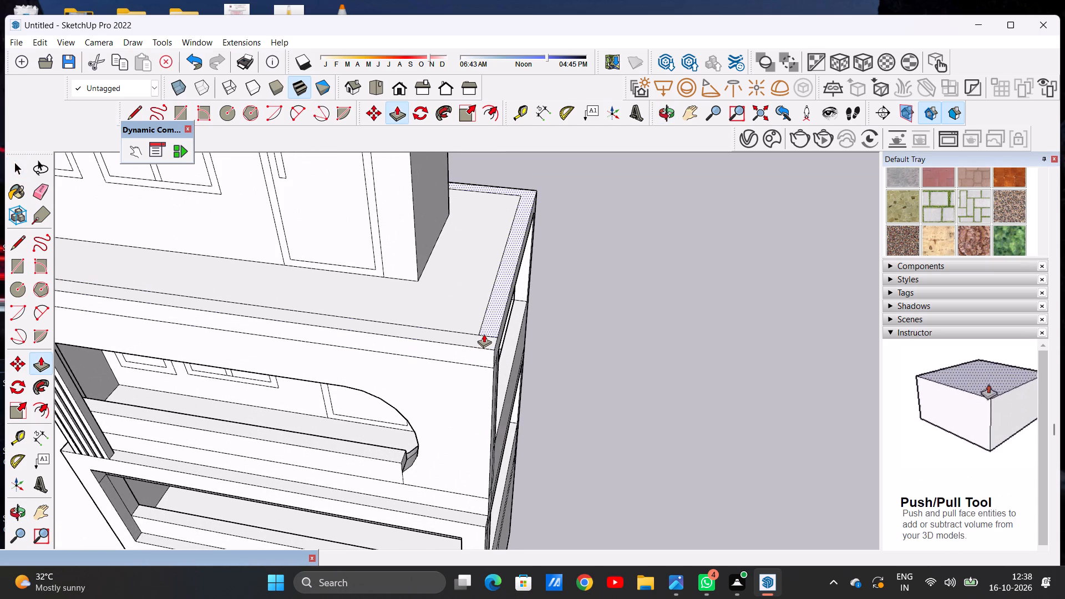
pyautogui.scroll(6, 496, 336)
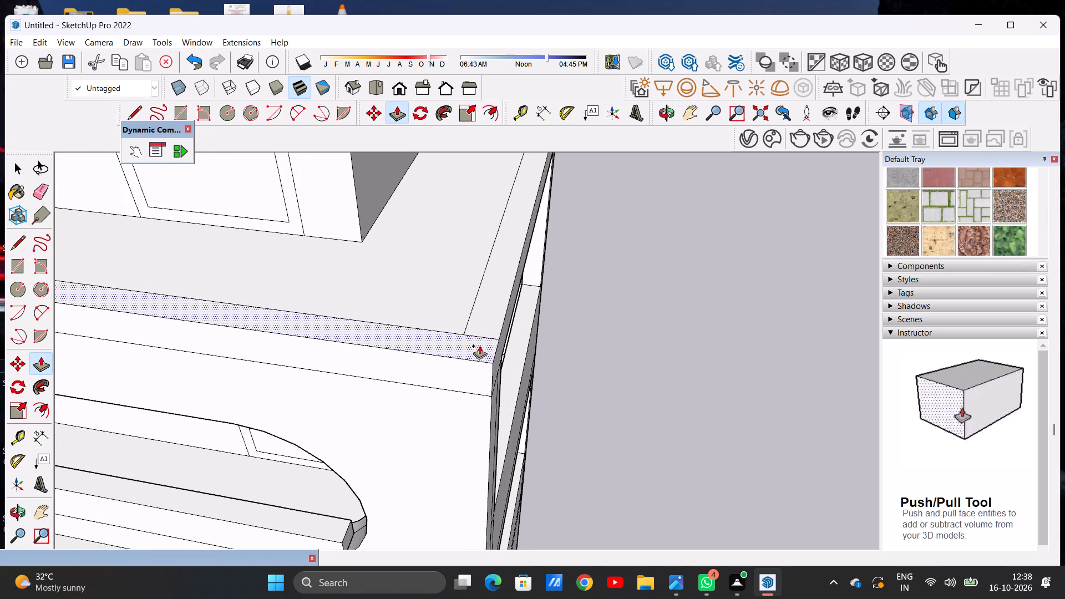
pyautogui.click(479, 346)
pyautogui.scroll(-20, 536, 238)
pyautogui.scroll(-1, 536, 238)
pyautogui.scroll(10, 484, 184)
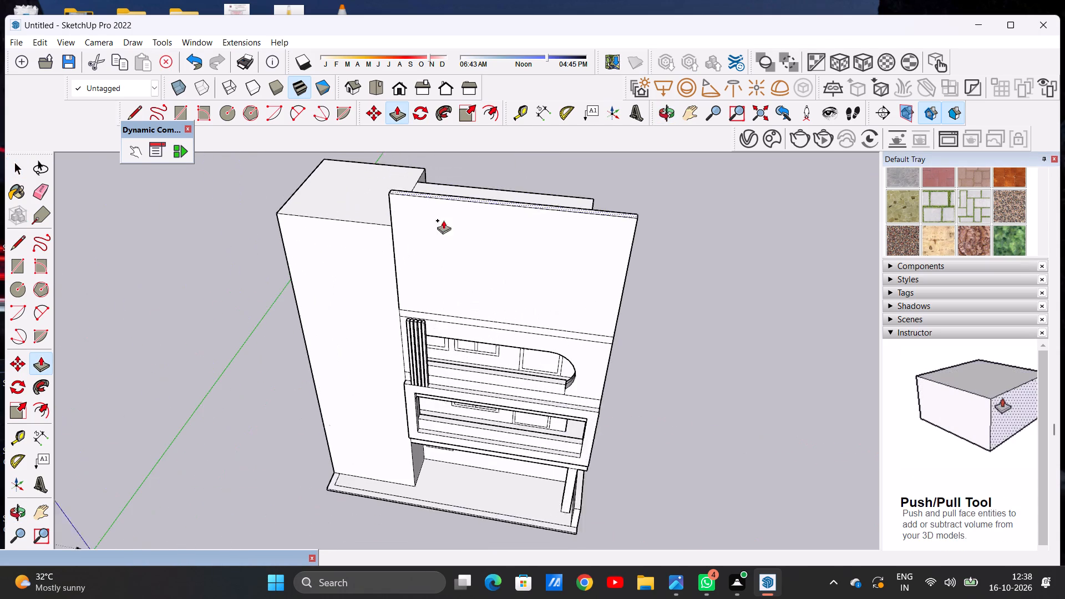
pyautogui.click(387, 228)
# Push/Pull the top floor's side and rear border strip up to the same height as the new front wall.
pyautogui.scroll(-4, 494, 289)
pyautogui.moveTo(542, 309); pyautogui.dragTo(385, 321, button='middle')
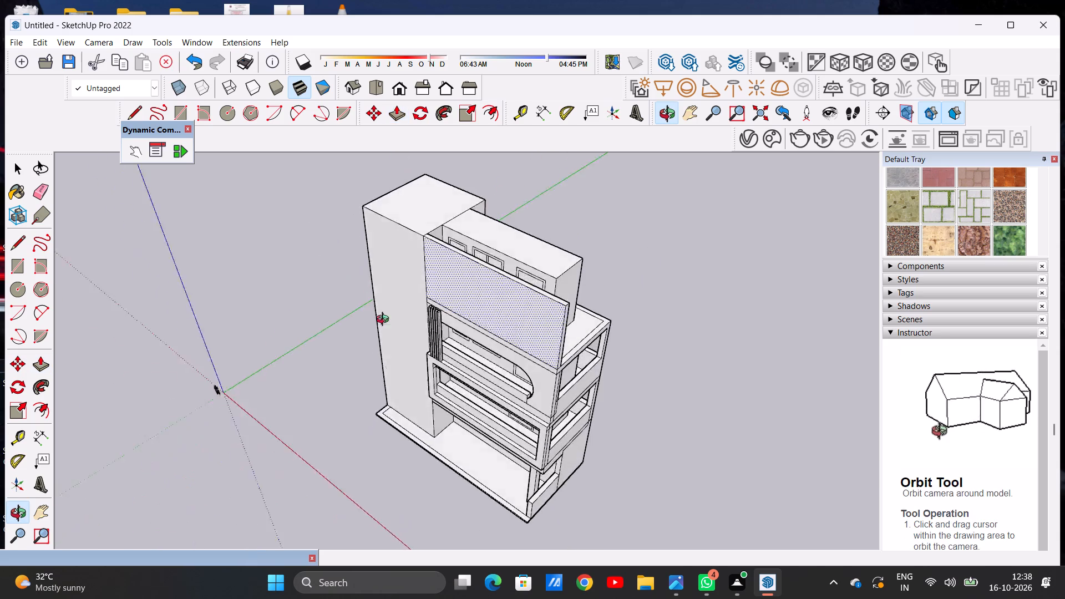
pyautogui.moveTo(385, 321); pyautogui.dragTo(340, 340, button='middle')
pyautogui.scroll(17, 580, 355)
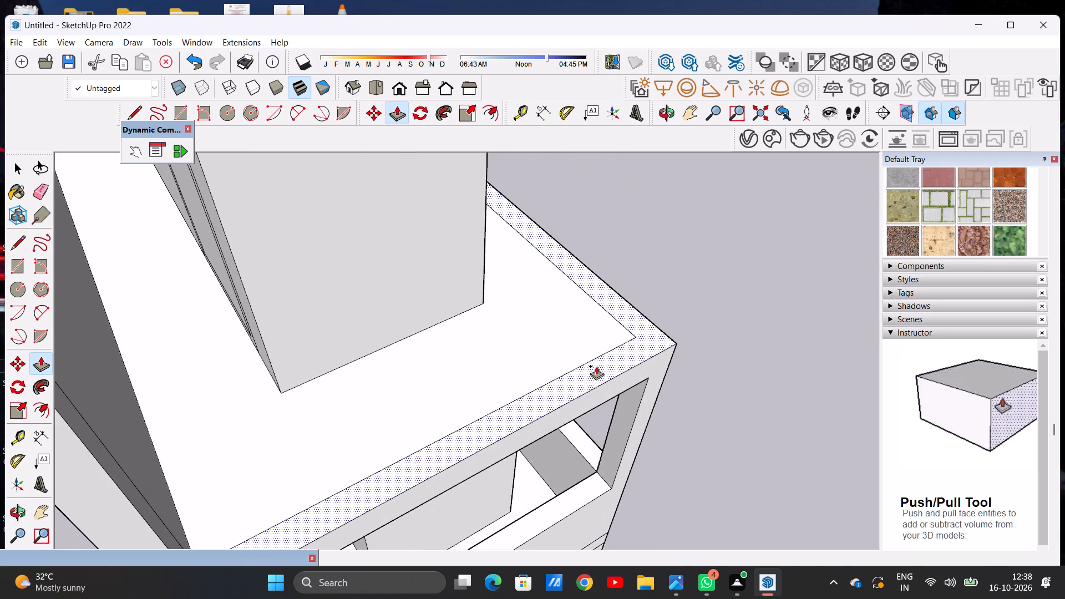
pyautogui.click(596, 366)
pyautogui.scroll(-12, 601, 332)
pyautogui.scroll(6, 479, 280)
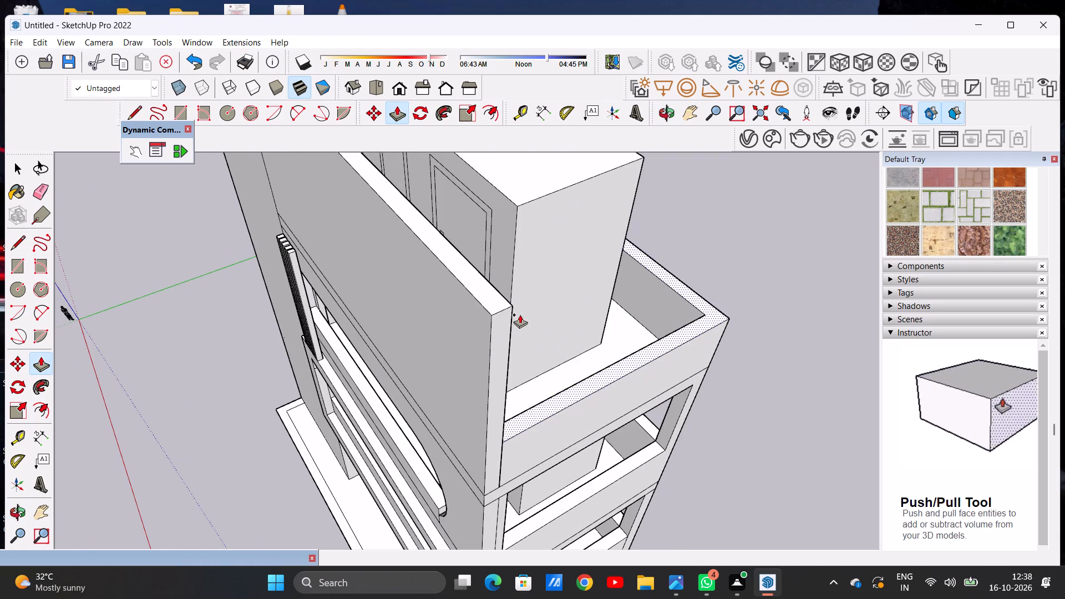
pyautogui.click(515, 303)
pyautogui.press('space')
pyautogui.scroll(-8, 423, 317)
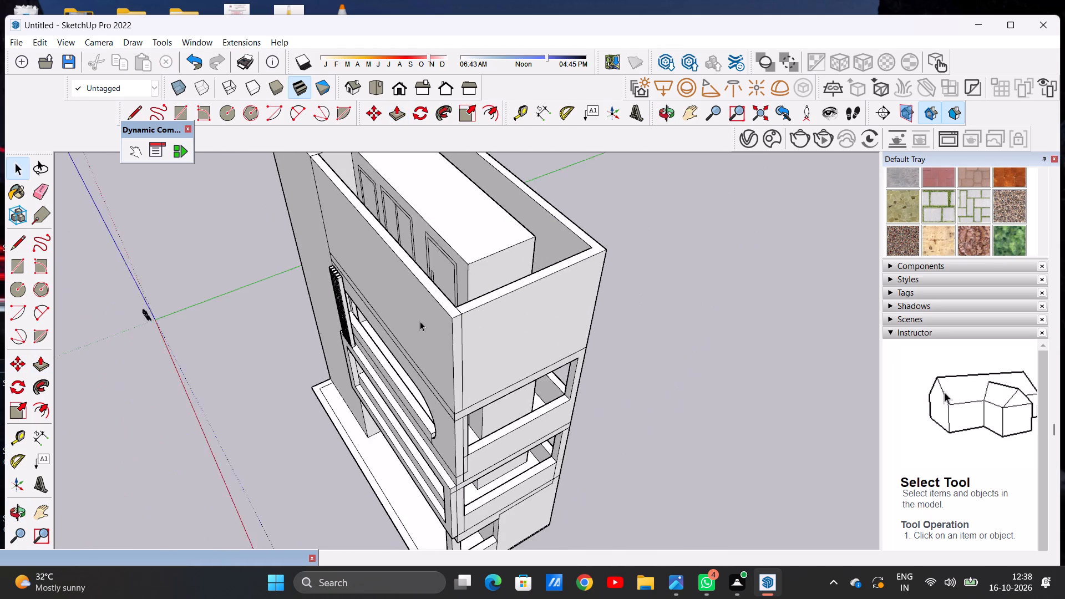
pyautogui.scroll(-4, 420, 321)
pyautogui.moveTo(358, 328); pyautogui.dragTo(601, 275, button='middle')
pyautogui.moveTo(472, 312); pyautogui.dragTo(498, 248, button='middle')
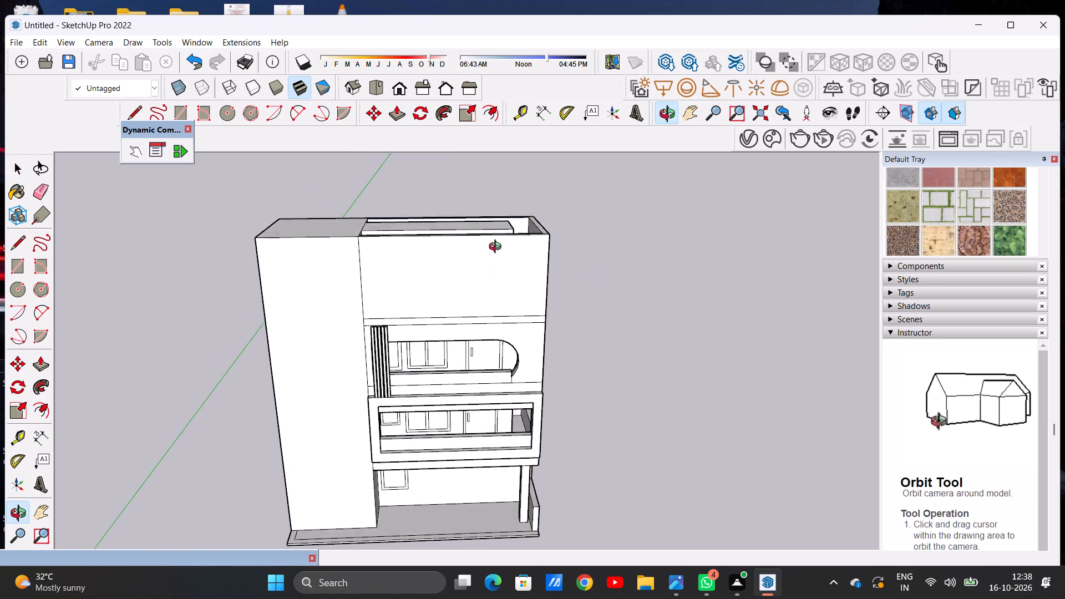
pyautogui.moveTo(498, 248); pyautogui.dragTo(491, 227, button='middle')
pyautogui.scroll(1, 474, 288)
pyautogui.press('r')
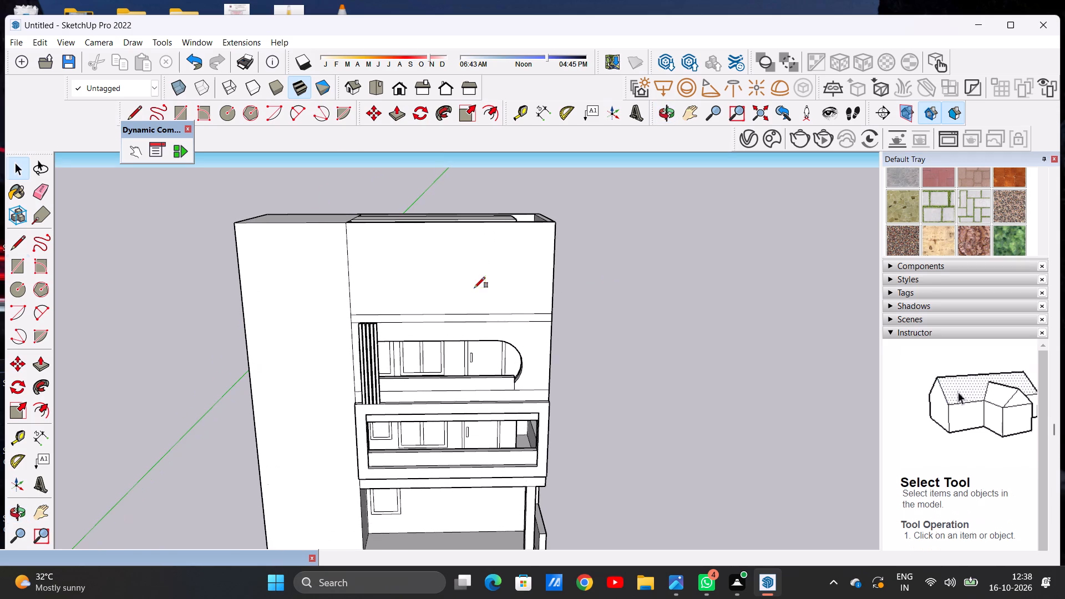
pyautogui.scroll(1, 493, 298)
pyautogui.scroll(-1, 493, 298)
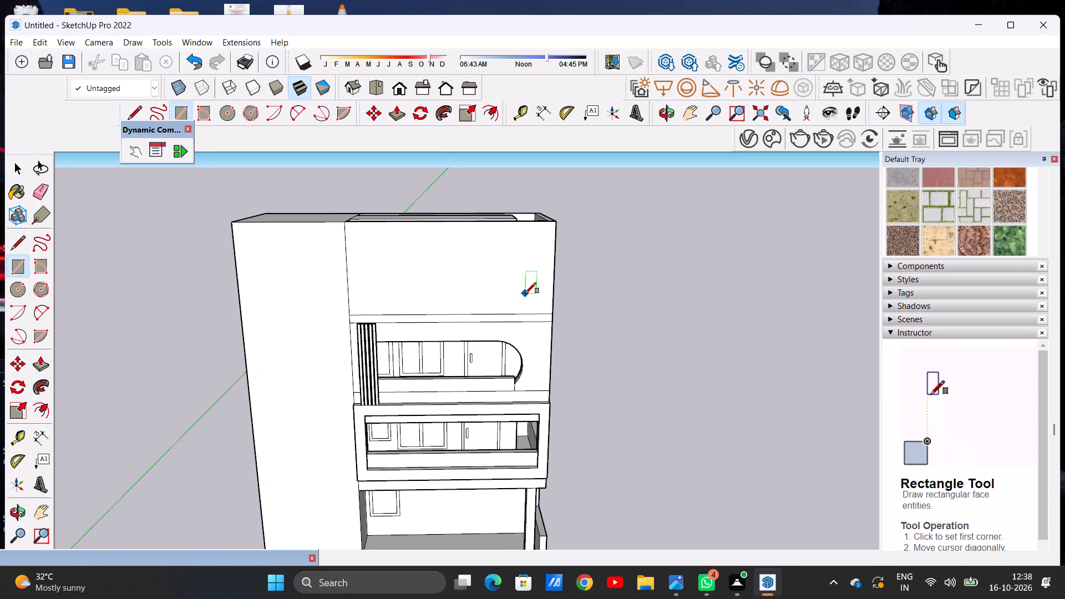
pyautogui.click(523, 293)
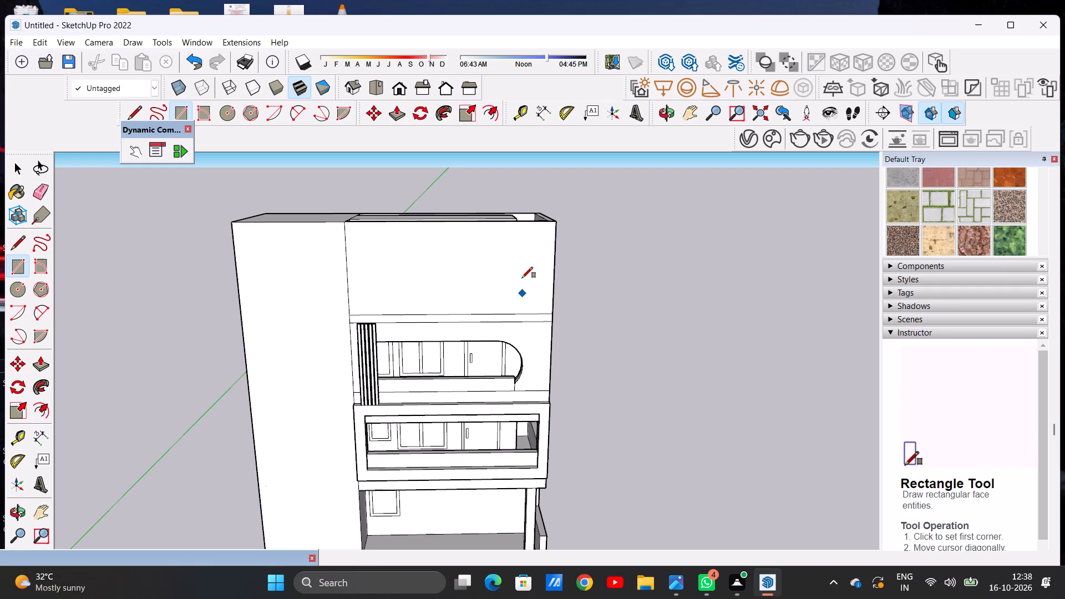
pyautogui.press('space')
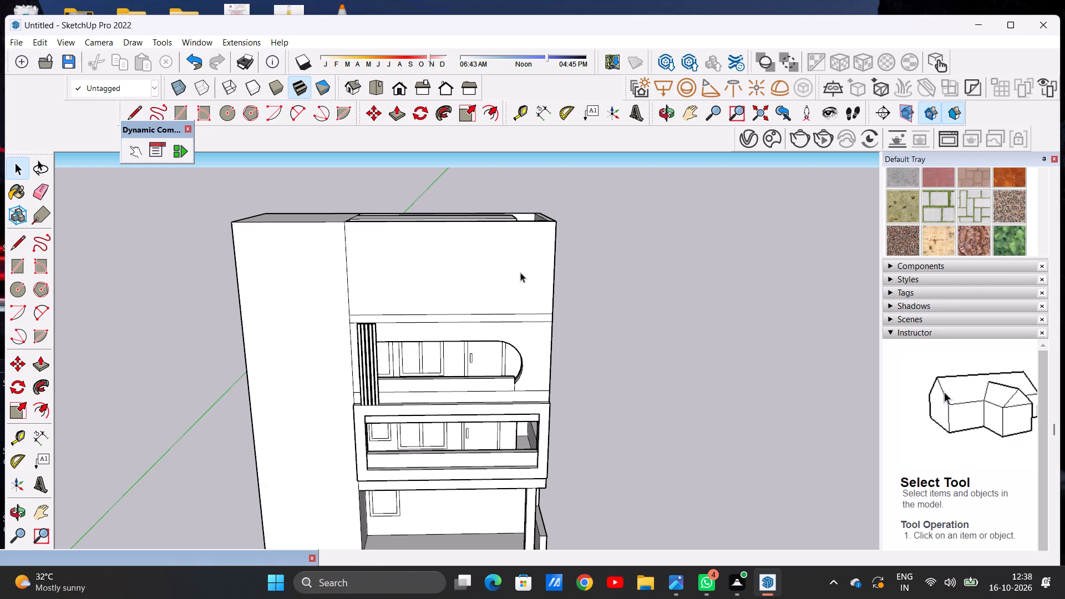
# Draw a wide horizontal rectangle on the top floor's front wall, above the balcony with the rounded opening.
pyautogui.press('r')
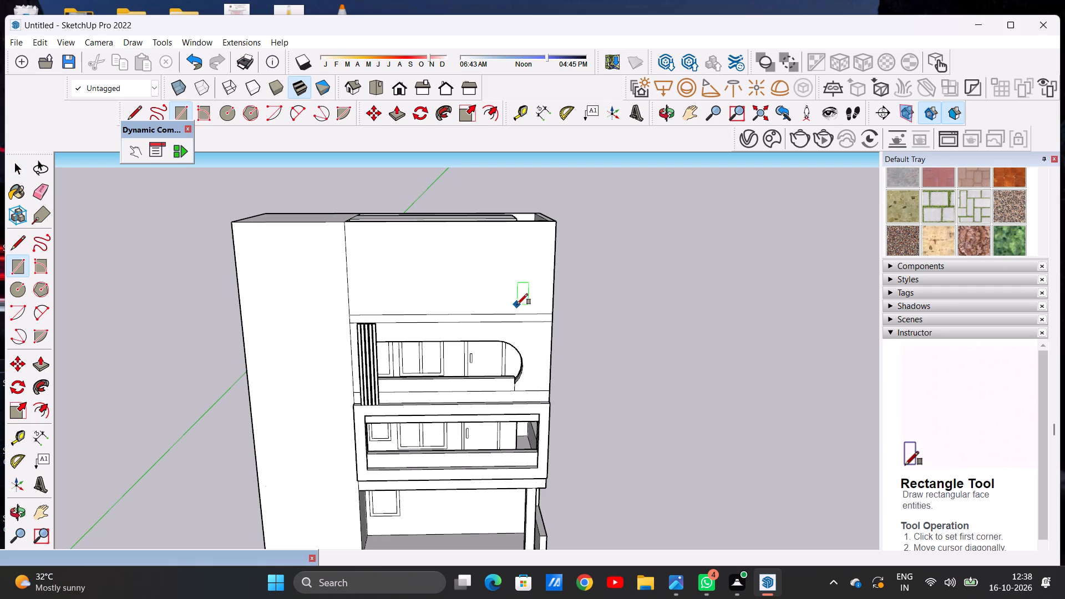
pyautogui.click(520, 298)
pyautogui.click(521, 248)
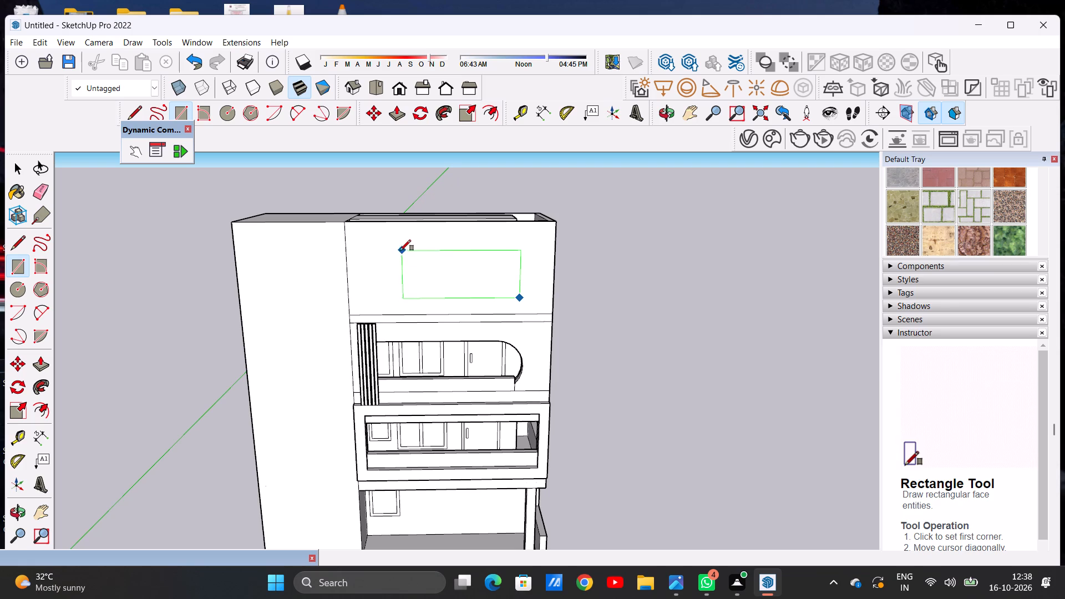
pyautogui.click(399, 251)
pyautogui.press('space')
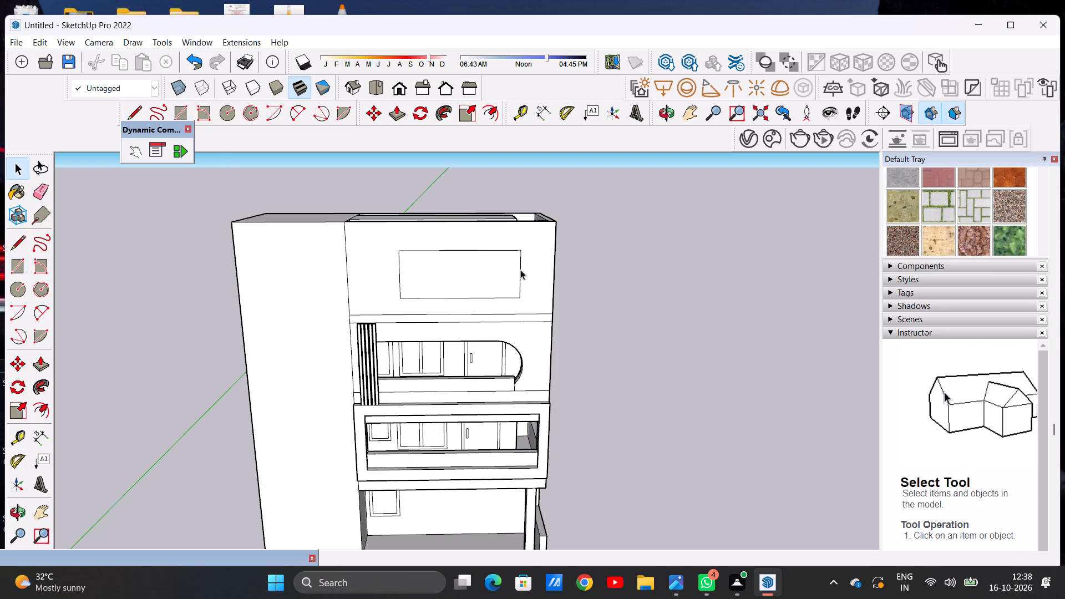
# Draw lines that add a narrow, full-height strip along the right side of the front wall's rectangle.
pyautogui.scroll(6, 519, 270)
pyautogui.scroll(-10, 516, 271)
pyautogui.scroll(1, 521, 286)
pyautogui.scroll(-1, 521, 286)
pyautogui.scroll(7, 521, 286)
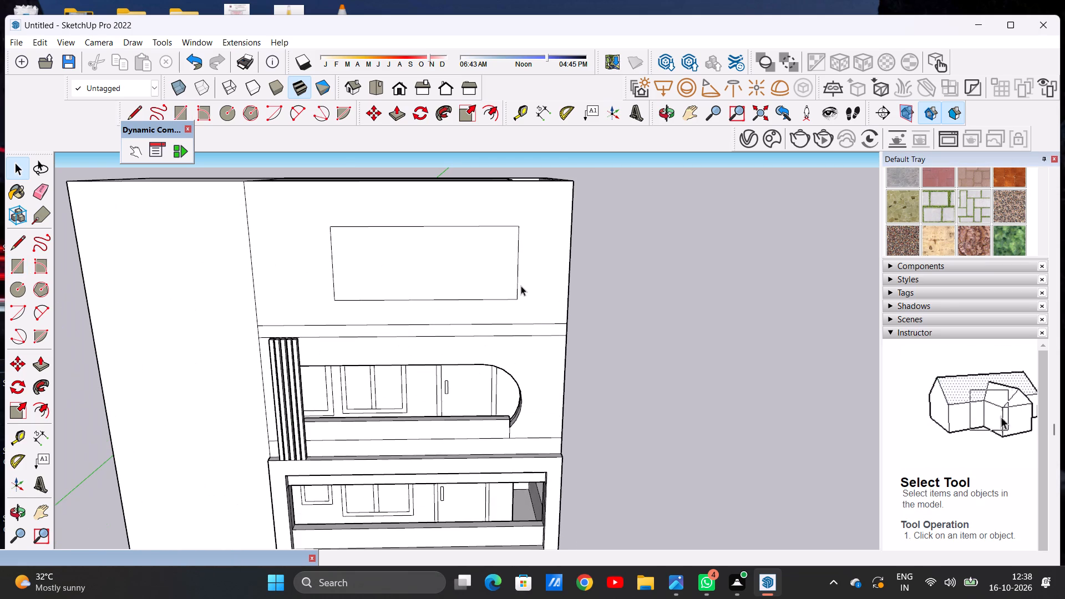
pyautogui.press('l')
pyautogui.scroll(7, 524, 307)
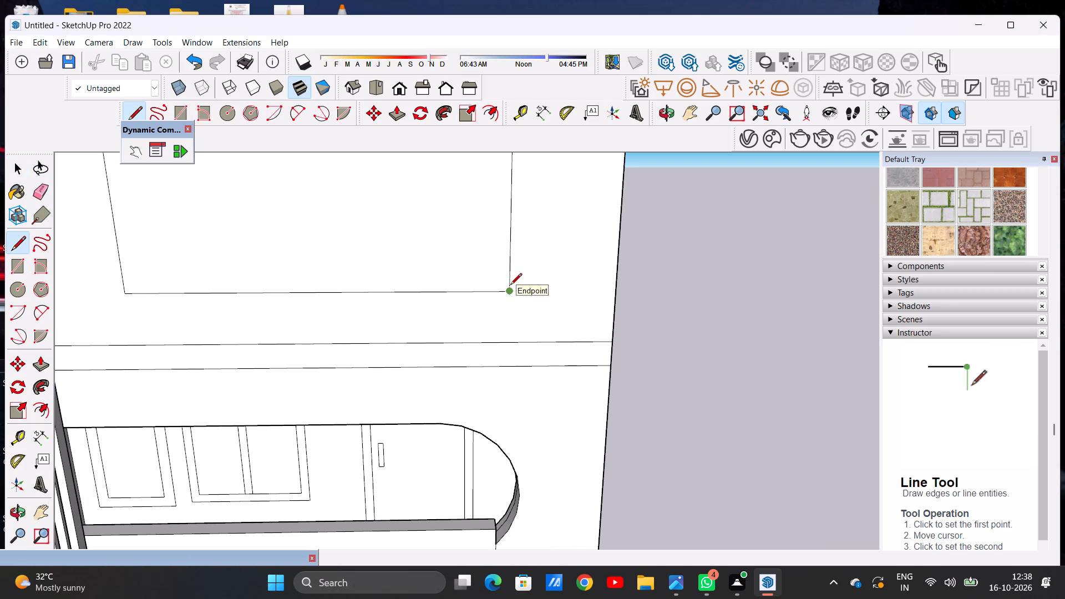
pyautogui.click(509, 291)
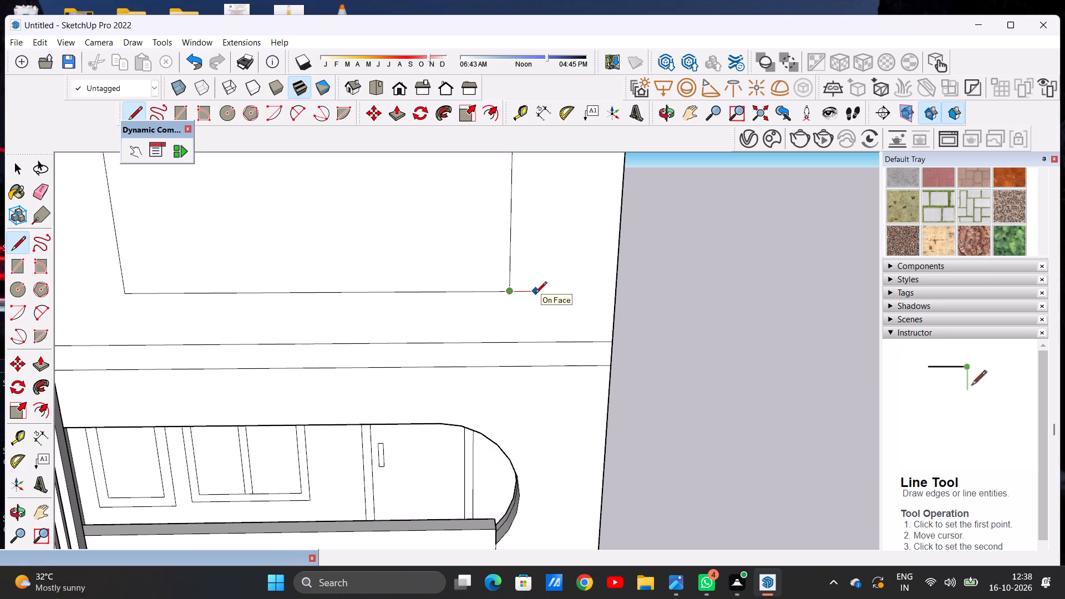
pyautogui.click(535, 294)
pyautogui.scroll(-11, 531, 285)
pyautogui.scroll(9, 535, 247)
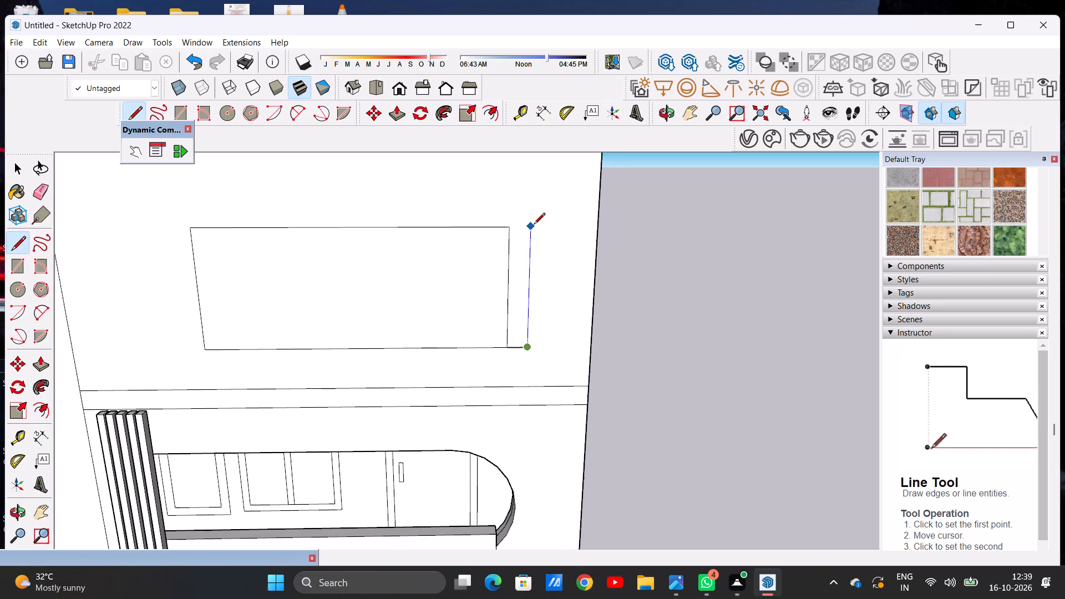
pyautogui.scroll(2, 534, 229)
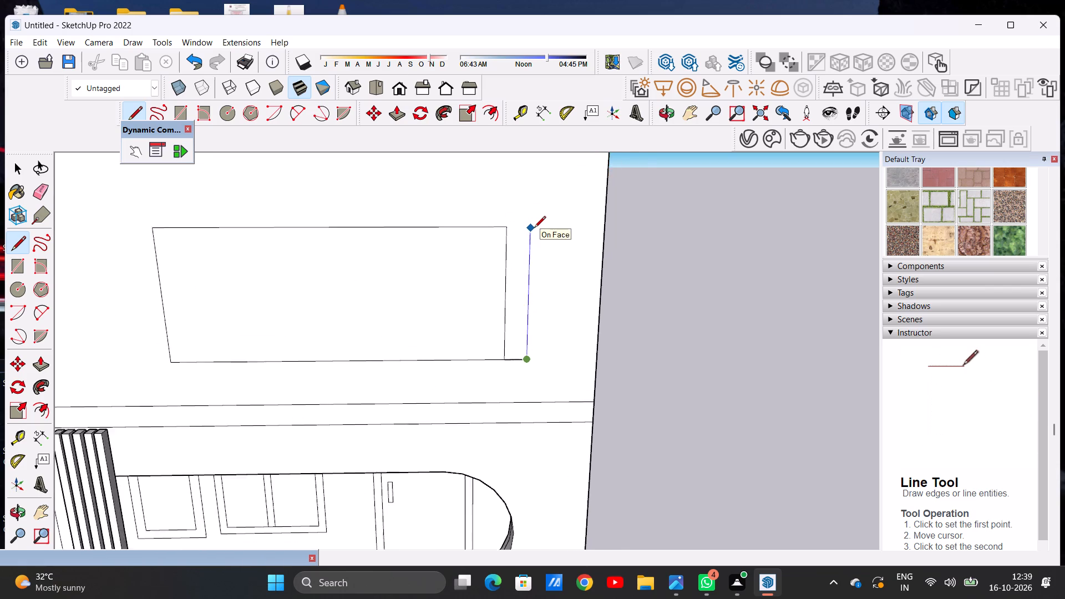
pyautogui.scroll(3, 534, 229)
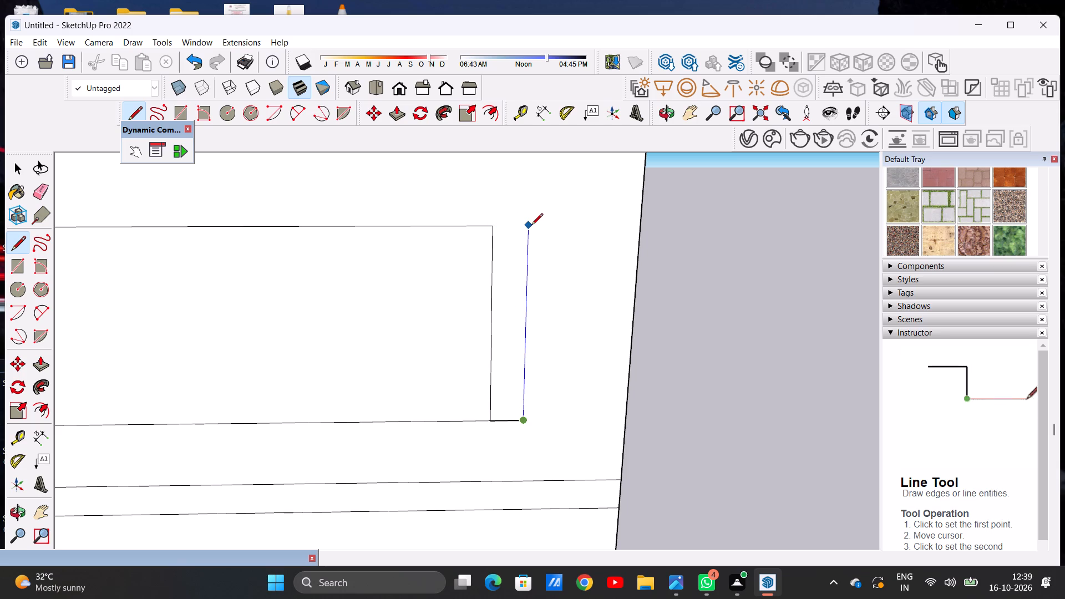
pyautogui.press('space')
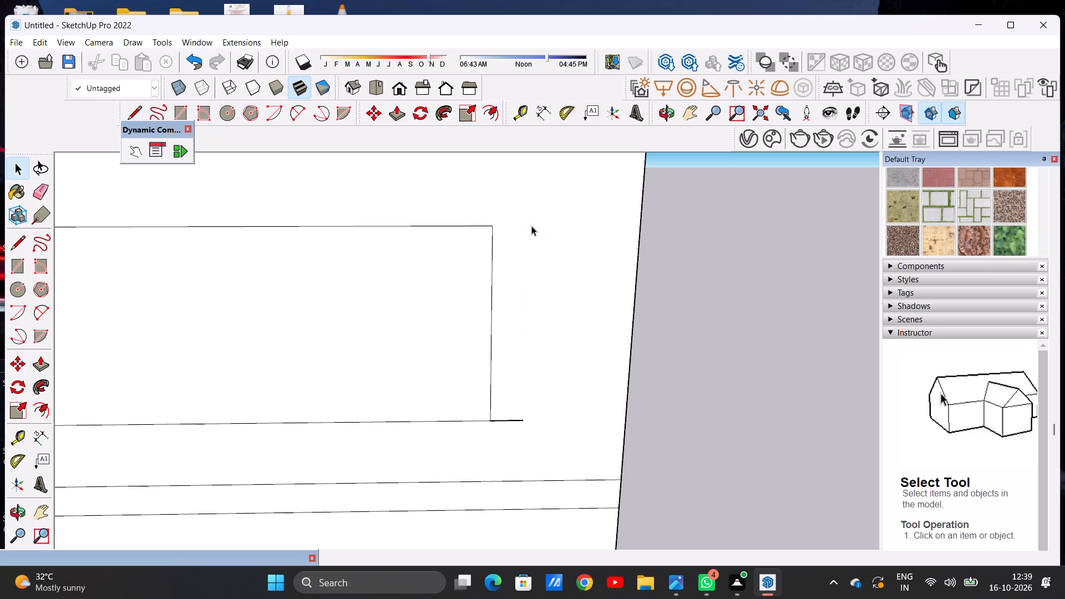
pyautogui.write('L')
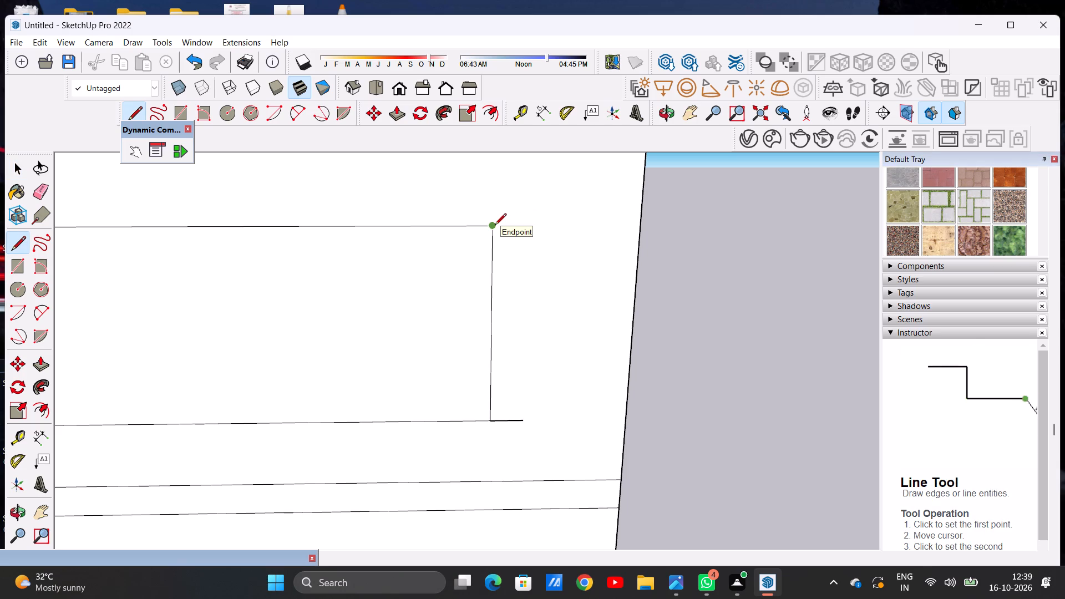
pyautogui.click(495, 226)
pyautogui.click(530, 225)
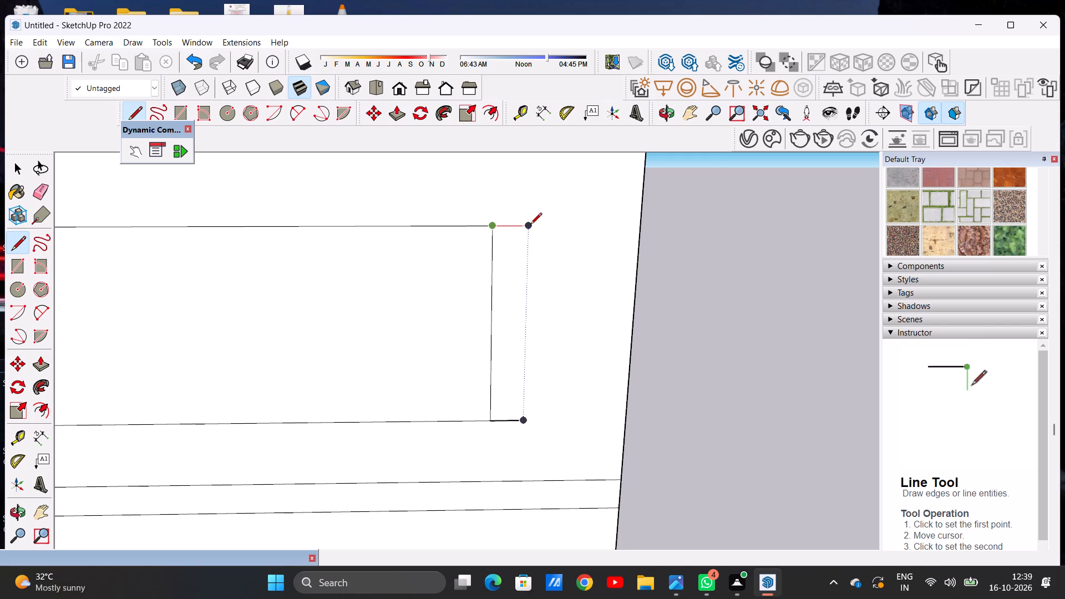
pyautogui.click(524, 419)
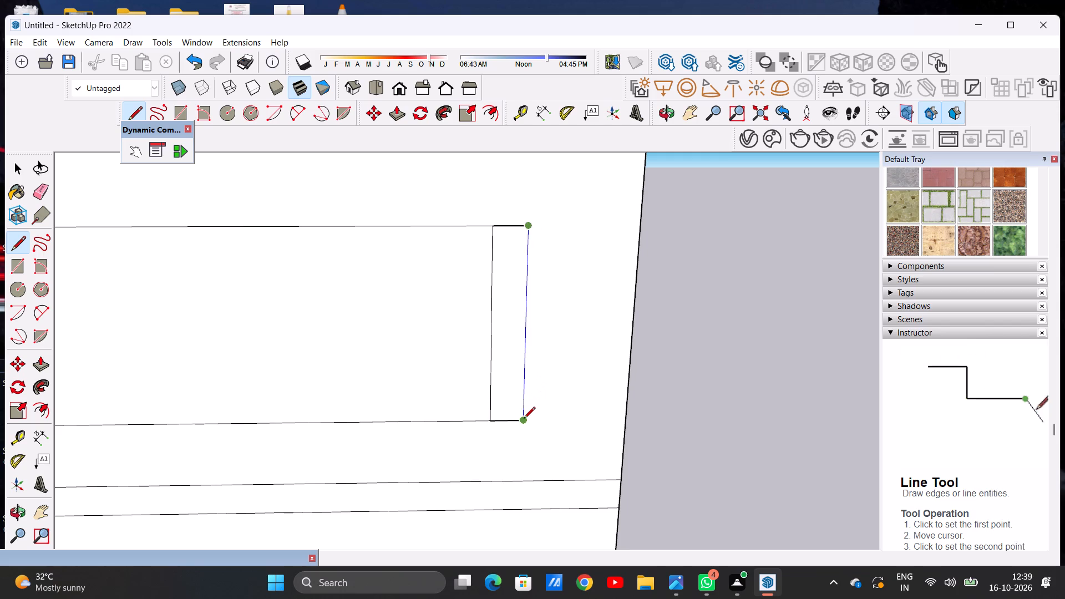
pyautogui.press('space')
# Erase the inner vertical edge separating the rectangle from its added strip.
pyautogui.press('e')
pyautogui.moveTo(500, 366); pyautogui.dragTo(471, 357)
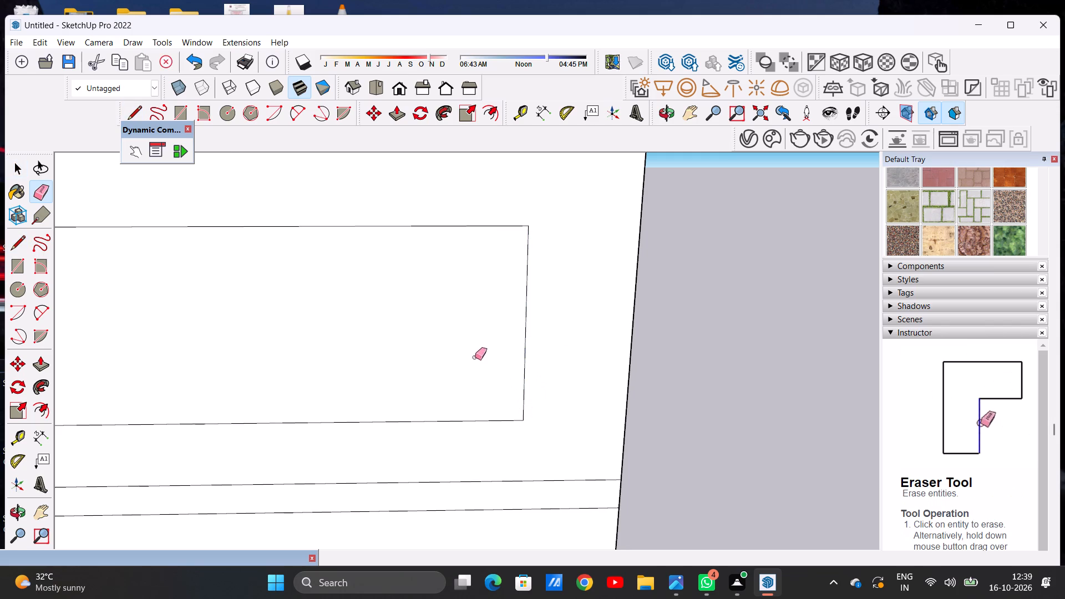
# Draw a half-circle 2-point arc of about 6' 11" radius bulging outward from the rectangle's left edge.
pyautogui.scroll(-13, 559, 359)
pyautogui.moveTo(404, 351); pyautogui.dragTo(469, 344, button='middle')
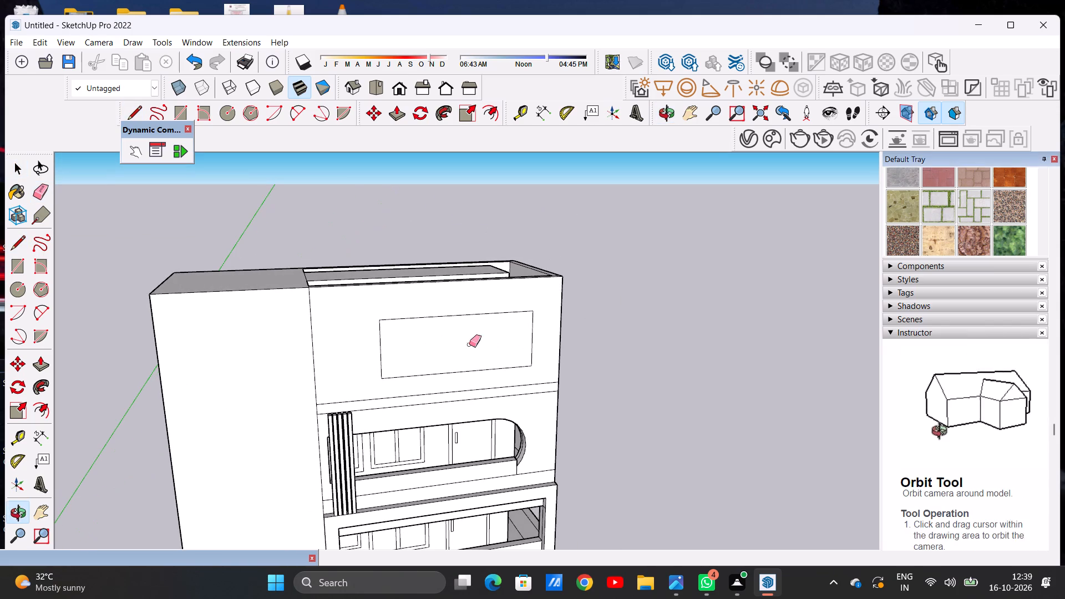
pyautogui.click(291, 110)
pyautogui.scroll(2, 388, 392)
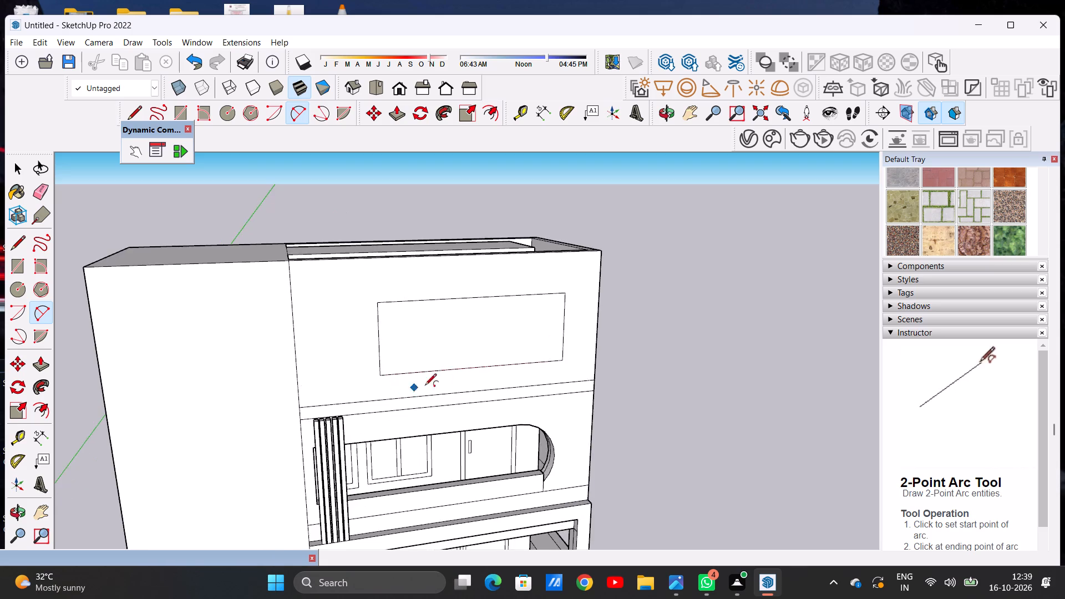
pyautogui.moveTo(437, 385); pyautogui.dragTo(354, 381, button='middle')
pyautogui.scroll(5, 358, 293)
pyautogui.click(357, 299)
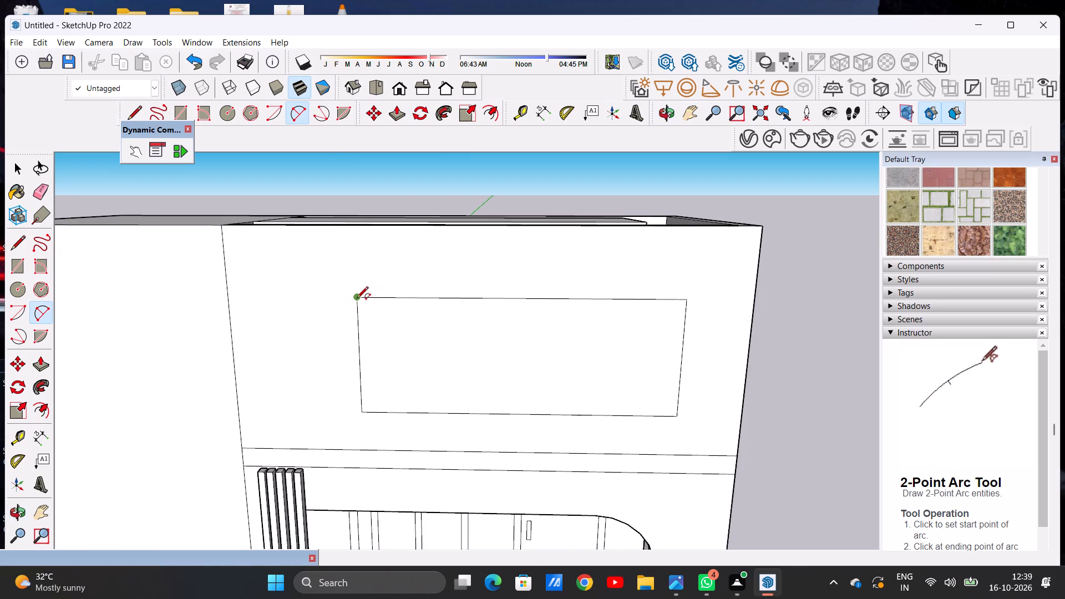
pyautogui.click(365, 412)
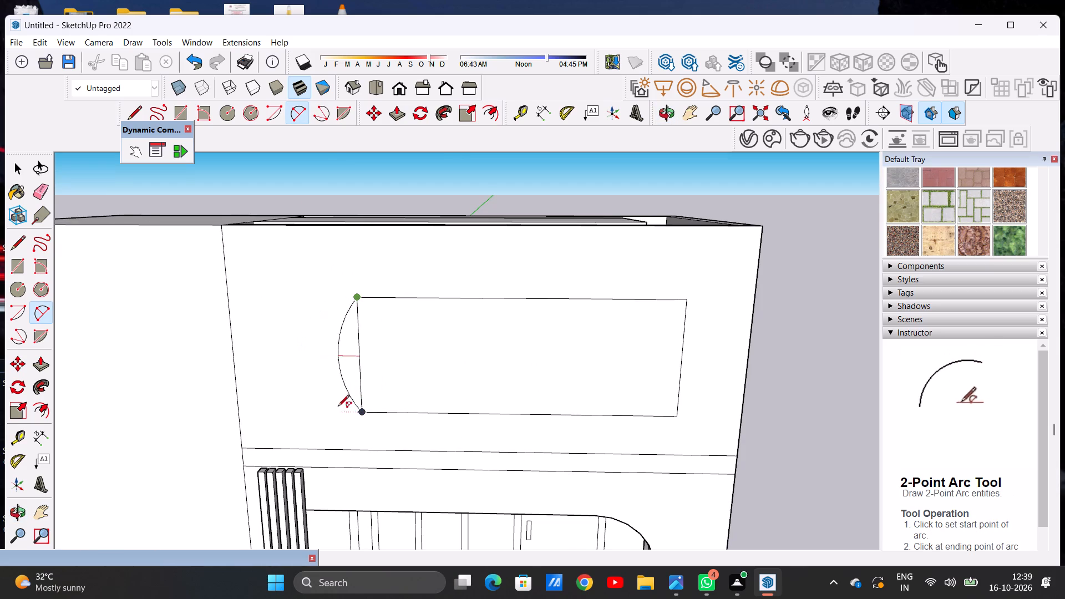
pyautogui.click(306, 385)
pyautogui.press('space')
# Set the half-circle arc's segments to 60.
pyautogui.scroll(7, 324, 390)
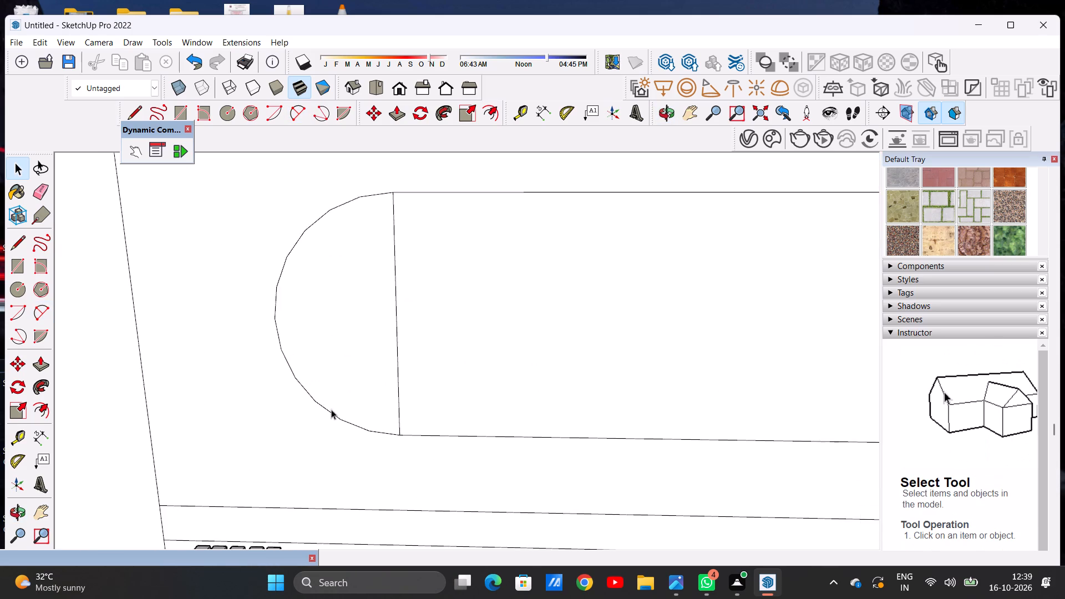
pyautogui.scroll(3, 331, 409)
pyautogui.click(344, 422)
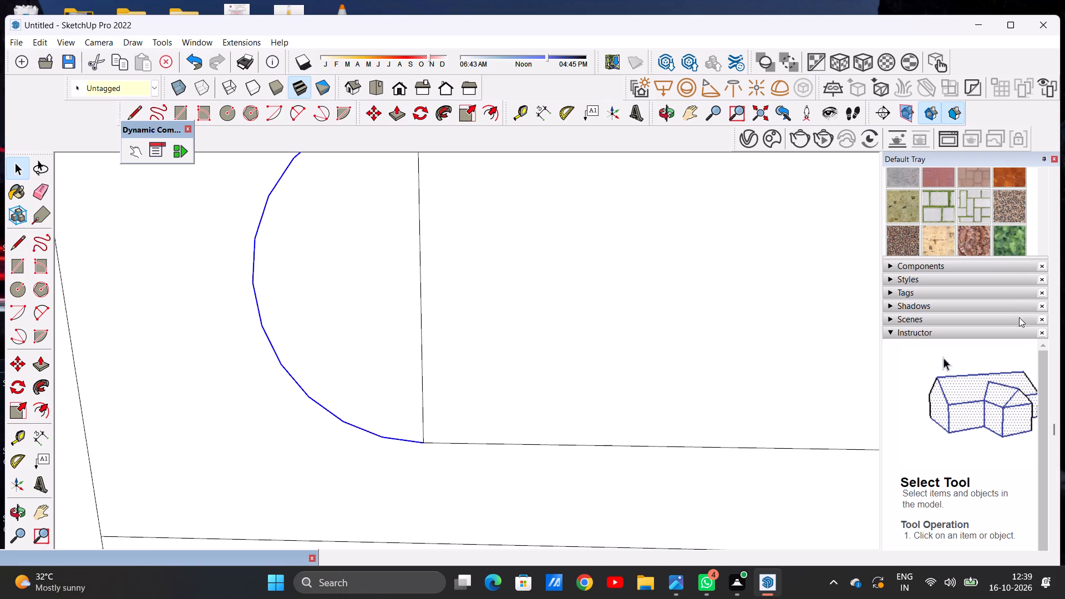
pyautogui.scroll(4, 1019, 317)
pyautogui.scroll(-1, 986, 312)
pyautogui.scroll(5, 986, 312)
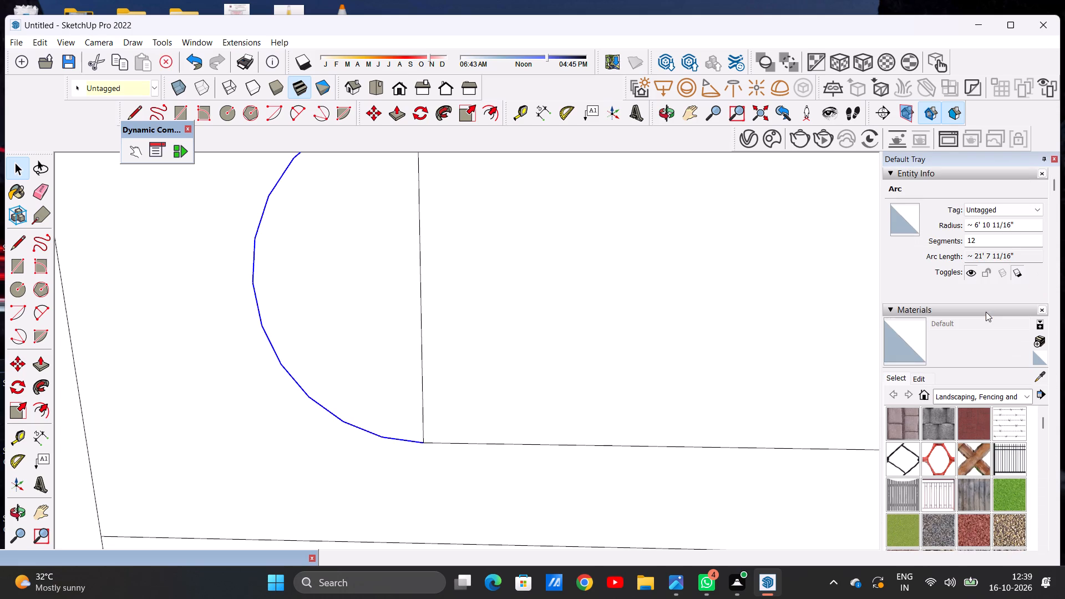
pyautogui.moveTo(987, 238); pyautogui.dragTo(961, 238)
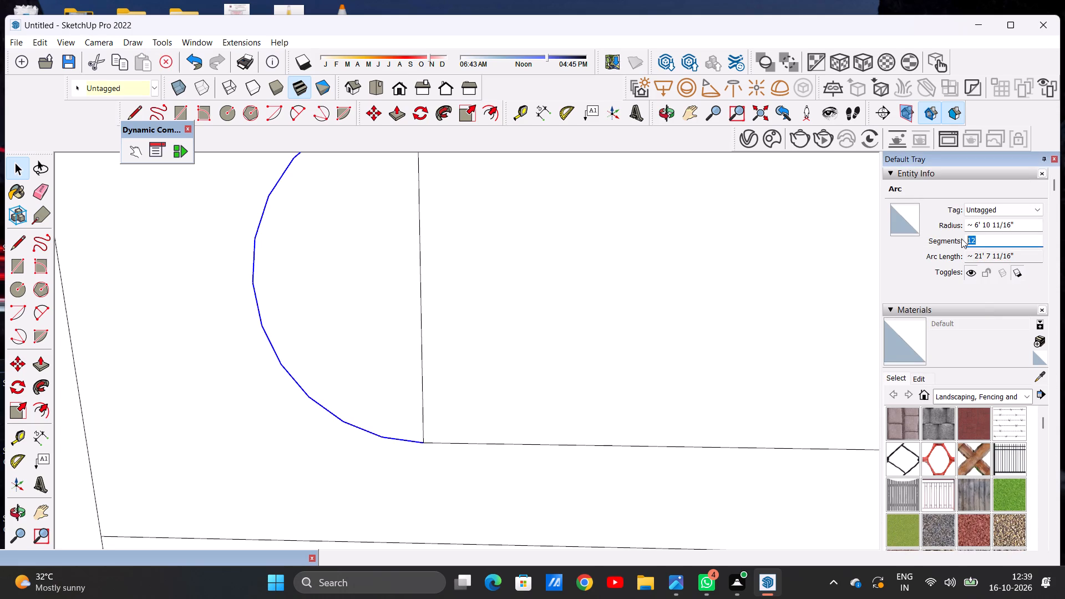
pyautogui.write('60')
pyautogui.press('Return')
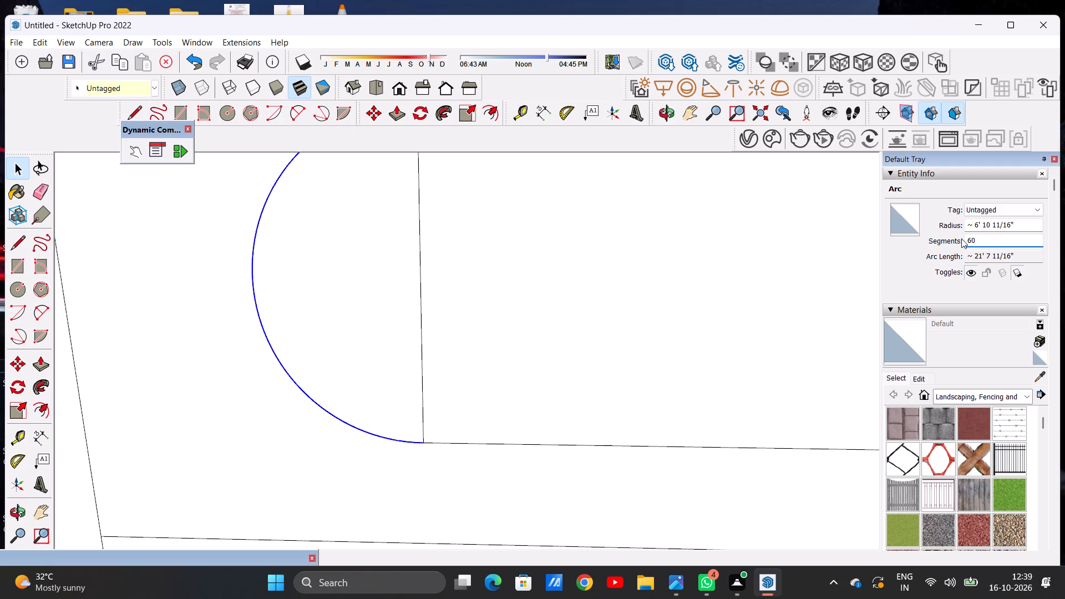
pyautogui.press('space')
pyautogui.scroll(-20, 590, 317)
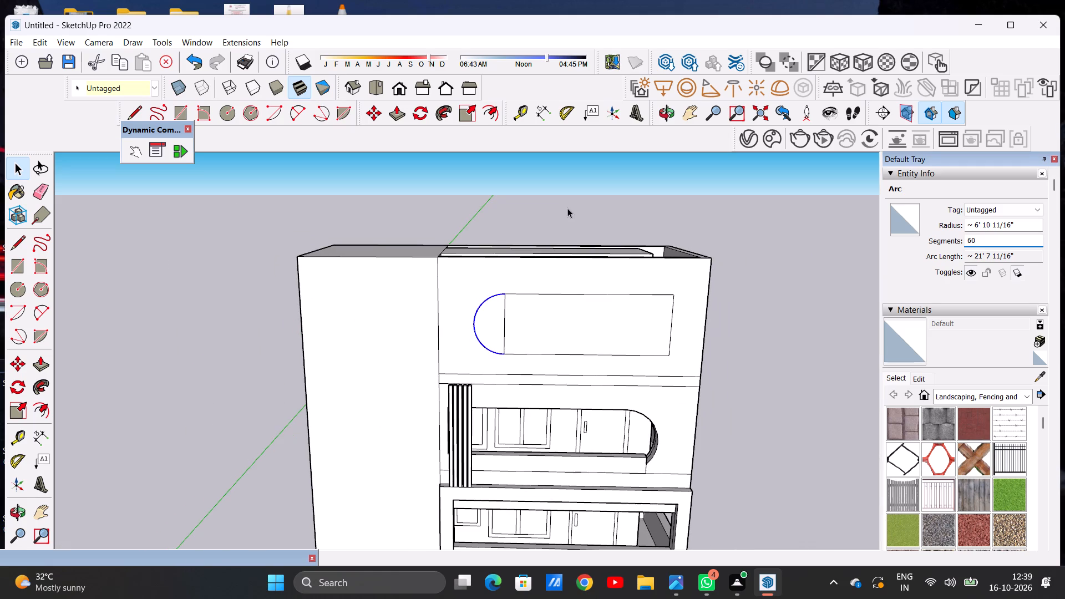
pyautogui.click(567, 206)
# Erase the straight vertical edge between the half-circle and the rectangle to merge them into one outline.
pyautogui.scroll(9, 506, 340)
pyautogui.press('e')
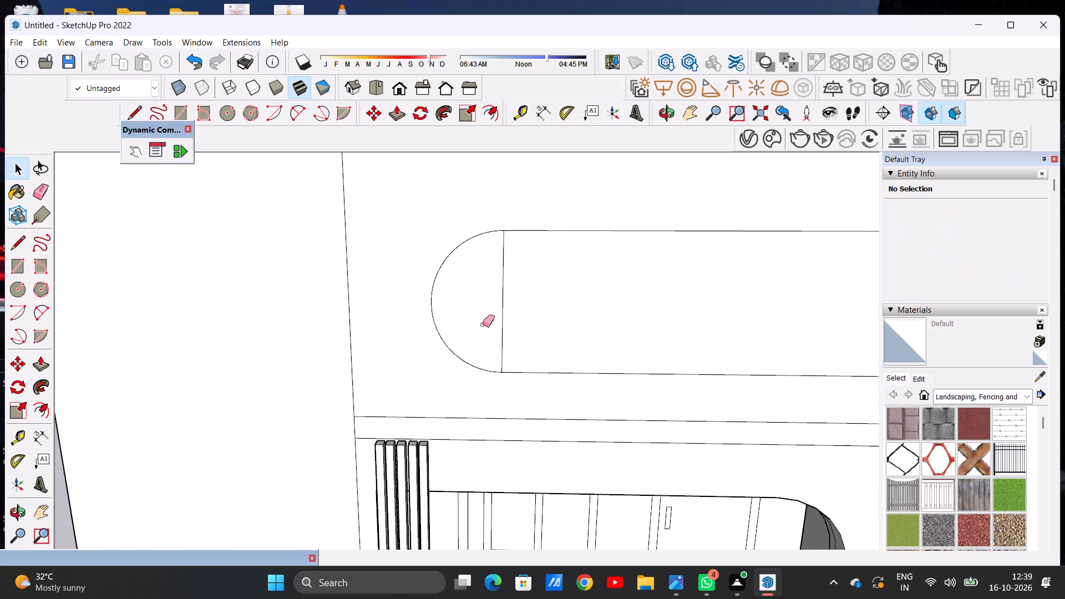
pyautogui.moveTo(483, 324); pyautogui.dragTo(514, 318)
pyautogui.press('space')
# Push/Pull the round-ended shape back through the full thickness of the top floor's front wall to cut an opening.
pyautogui.scroll(-13, 471, 363)
pyautogui.moveTo(598, 323); pyautogui.dragTo(472, 380, button='middle')
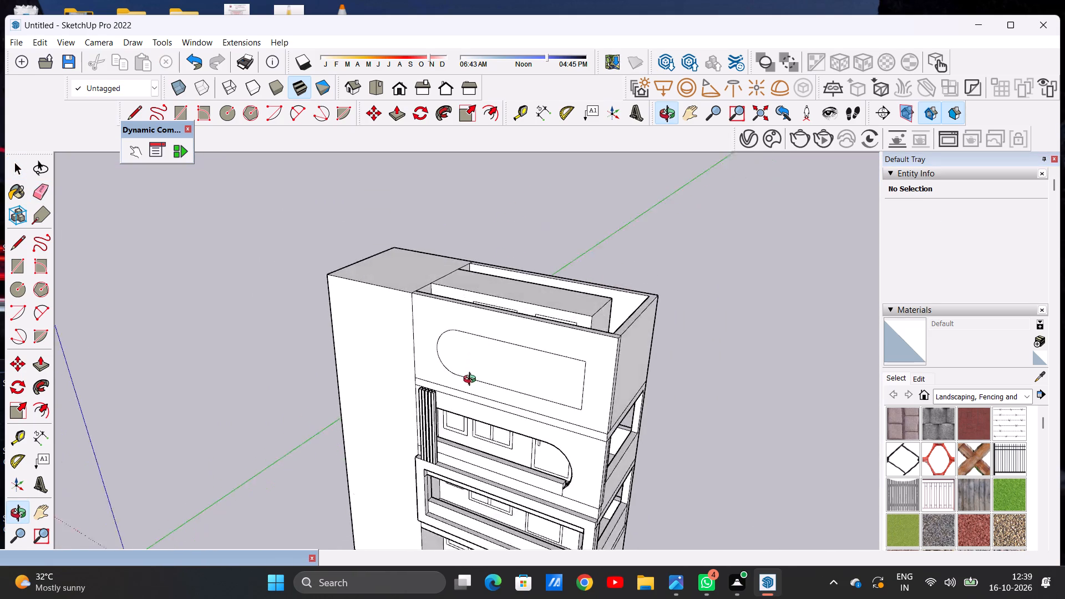
pyautogui.moveTo(472, 380); pyautogui.dragTo(469, 429, button='middle')
pyautogui.scroll(5, 551, 410)
pyautogui.press('p')
pyautogui.scroll(5, 571, 392)
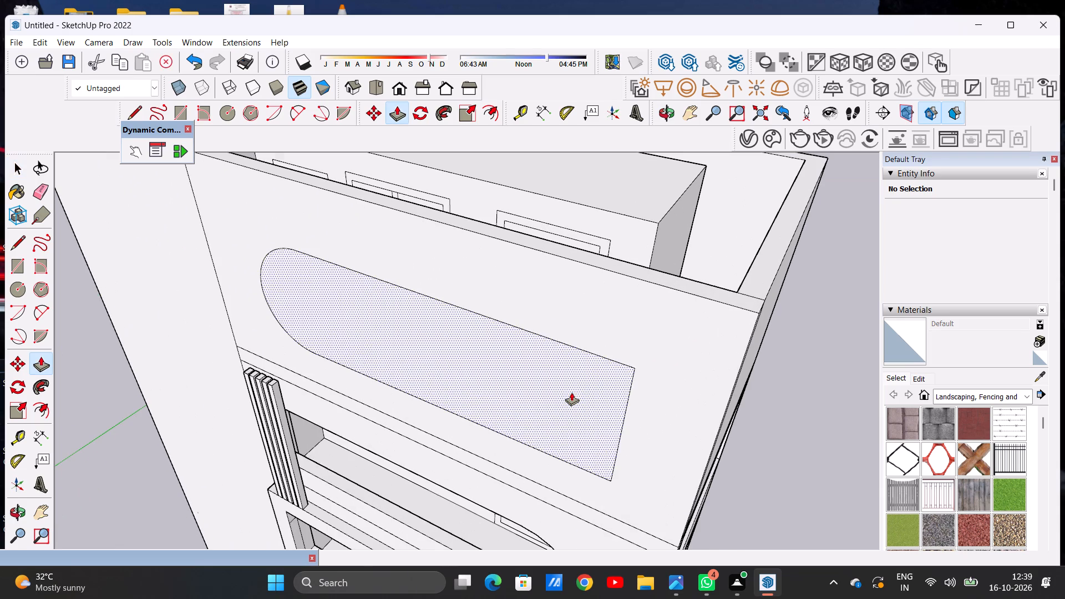
pyautogui.scroll(1, 571, 392)
pyautogui.click(571, 392)
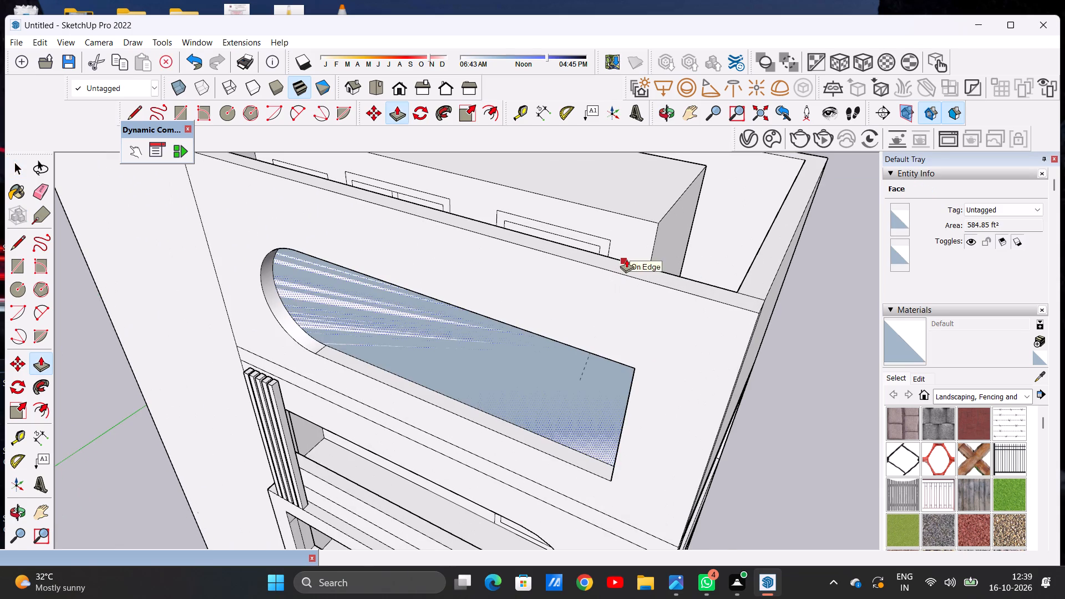
pyautogui.click(626, 259)
pyautogui.press('space')
pyautogui.scroll(-8, 517, 396)
pyautogui.moveTo(504, 407); pyautogui.dragTo(528, 391, button='middle')
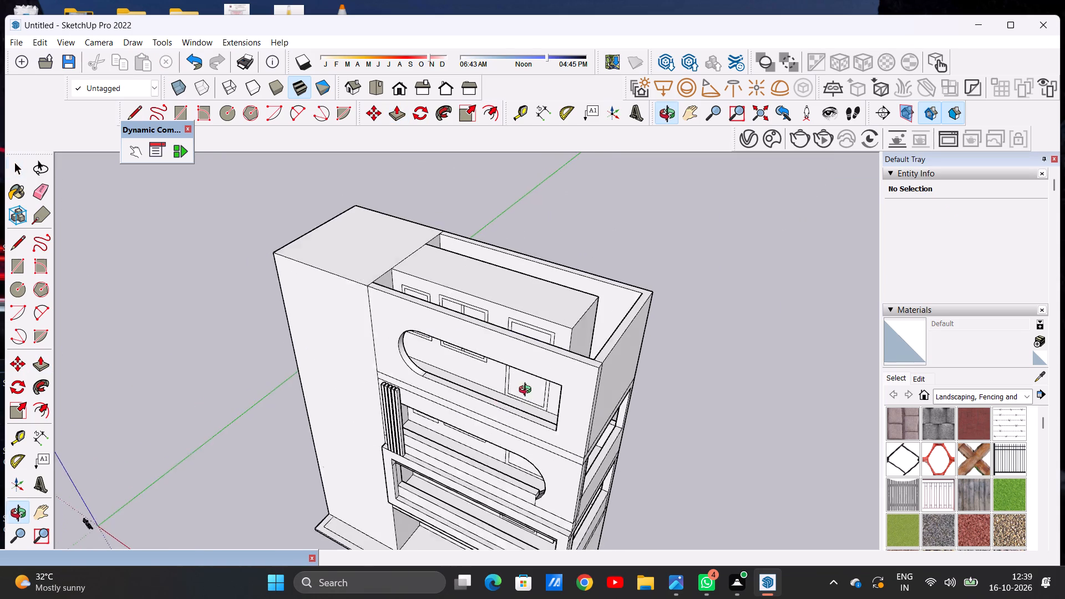
# Move the top floor's two-pane window frame and mullion straight down until its top lines up with the round-ended opening's upper edge.
pyautogui.moveTo(528, 391); pyautogui.dragTo(617, 258, button='middle')
pyautogui.scroll(-6, 491, 338)
pyautogui.scroll(5, 549, 307)
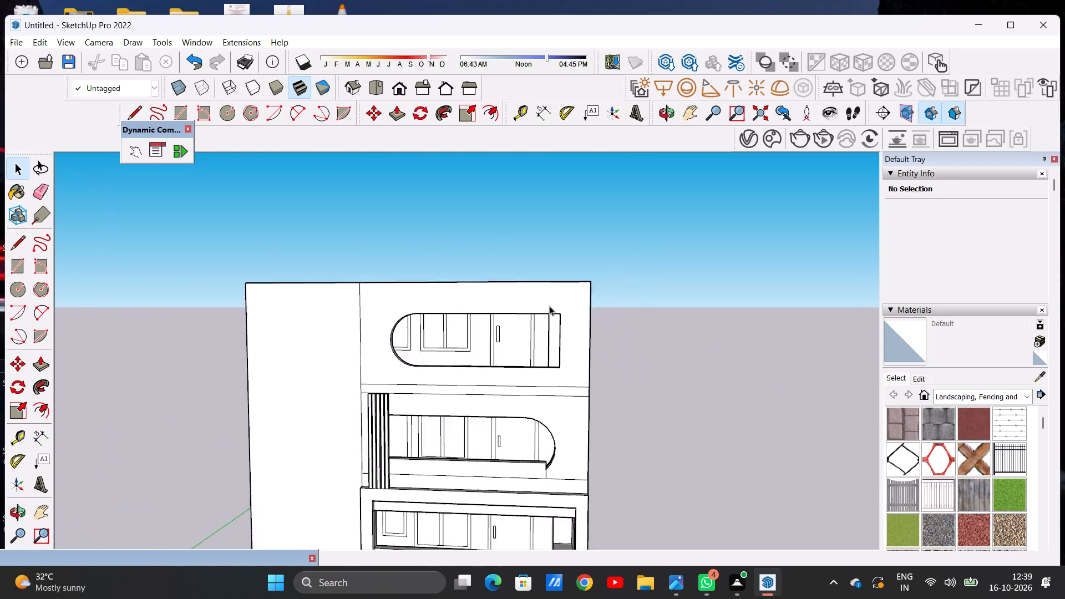
pyautogui.scroll(2, 549, 306)
pyautogui.moveTo(586, 307); pyautogui.dragTo(599, 307, button='middle')
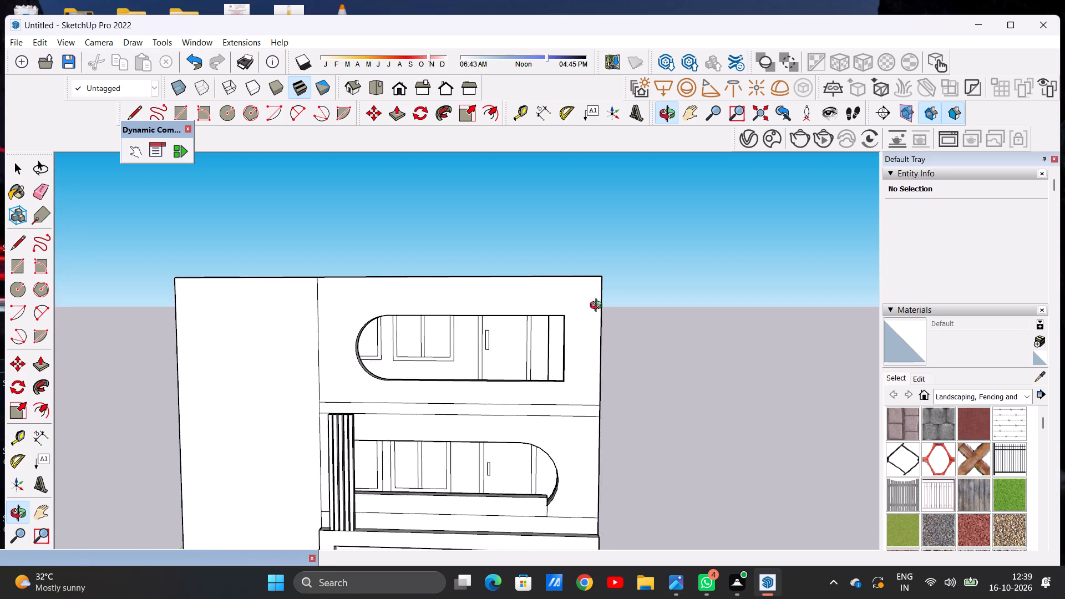
pyautogui.moveTo(599, 307); pyautogui.dragTo(606, 291, button='middle')
pyautogui.scroll(-3, 565, 311)
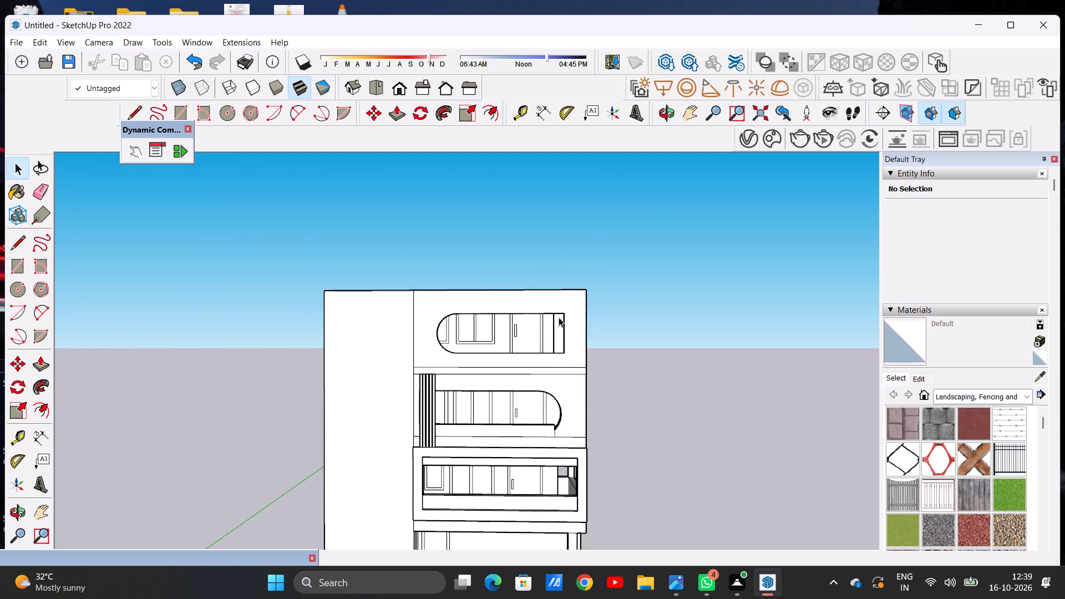
pyautogui.scroll(-4, 559, 317)
pyautogui.moveTo(503, 339); pyautogui.dragTo(523, 376, button='middle')
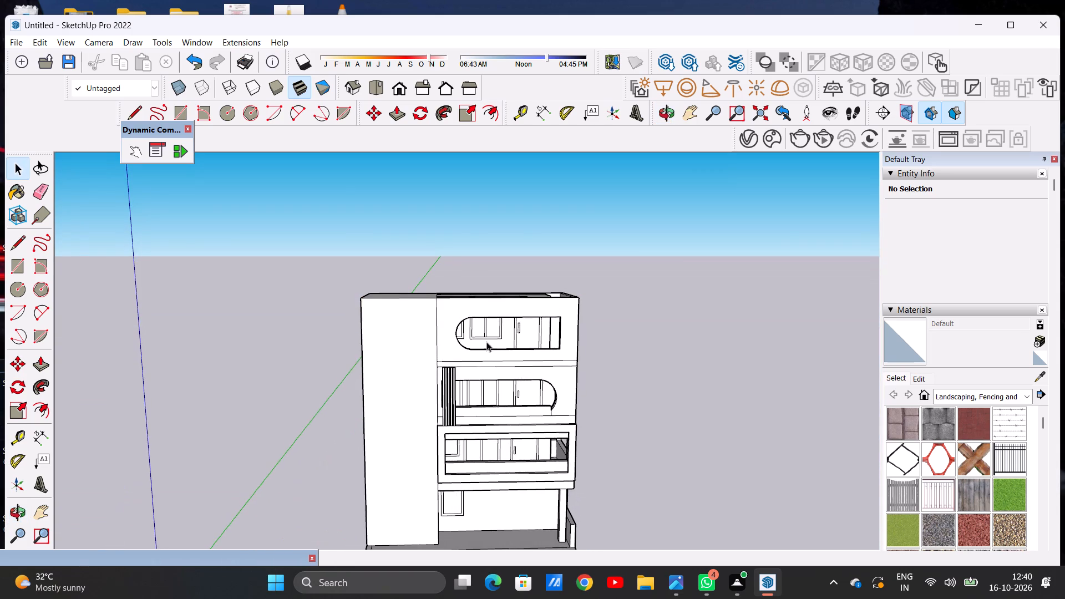
pyautogui.scroll(17, 498, 334)
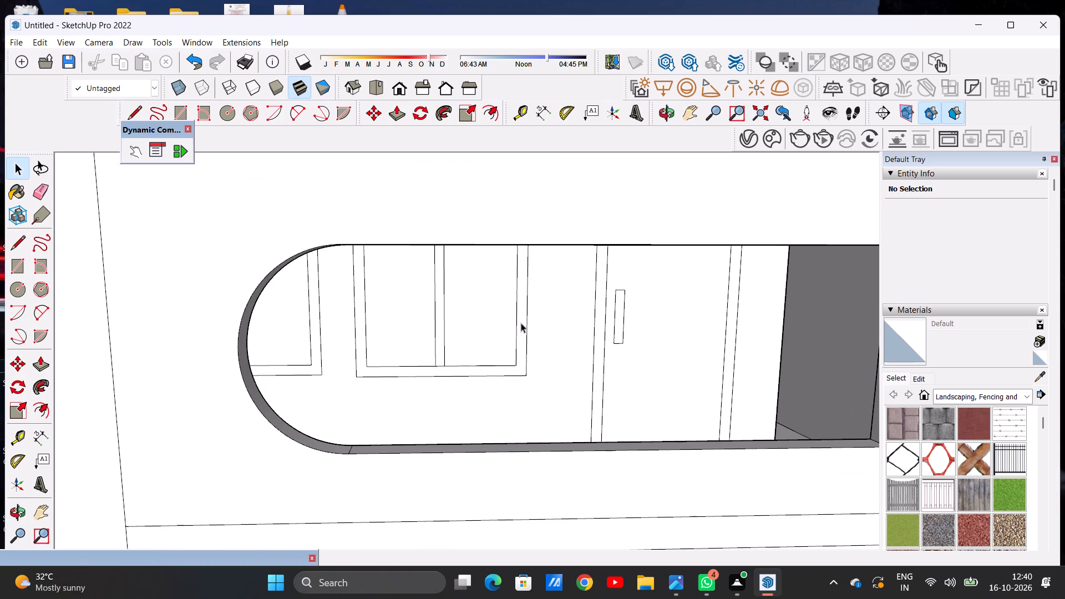
pyautogui.doubleClick(521, 323)
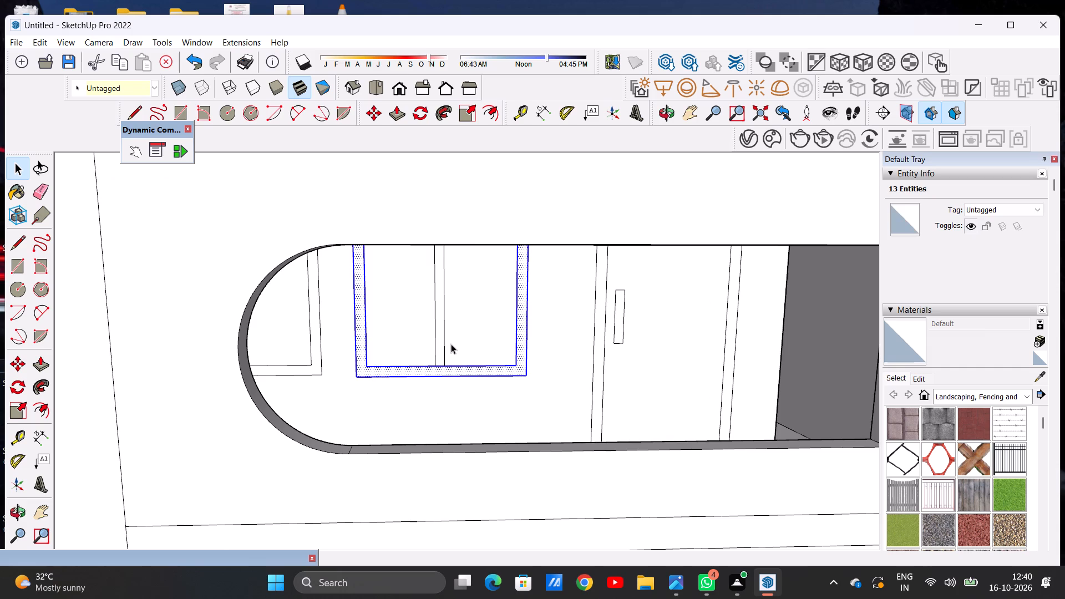
pyautogui.keyDown('ctrl'); pyautogui.doubleClick(441, 342); pyautogui.keyUp('ctrl')
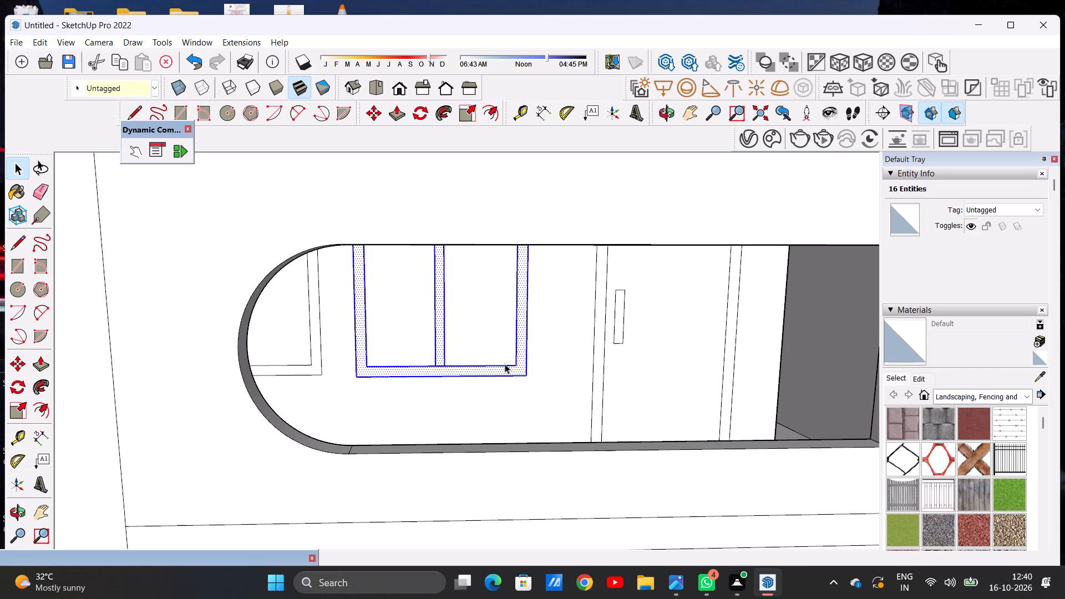
pyautogui.press('m')
pyautogui.click(528, 377)
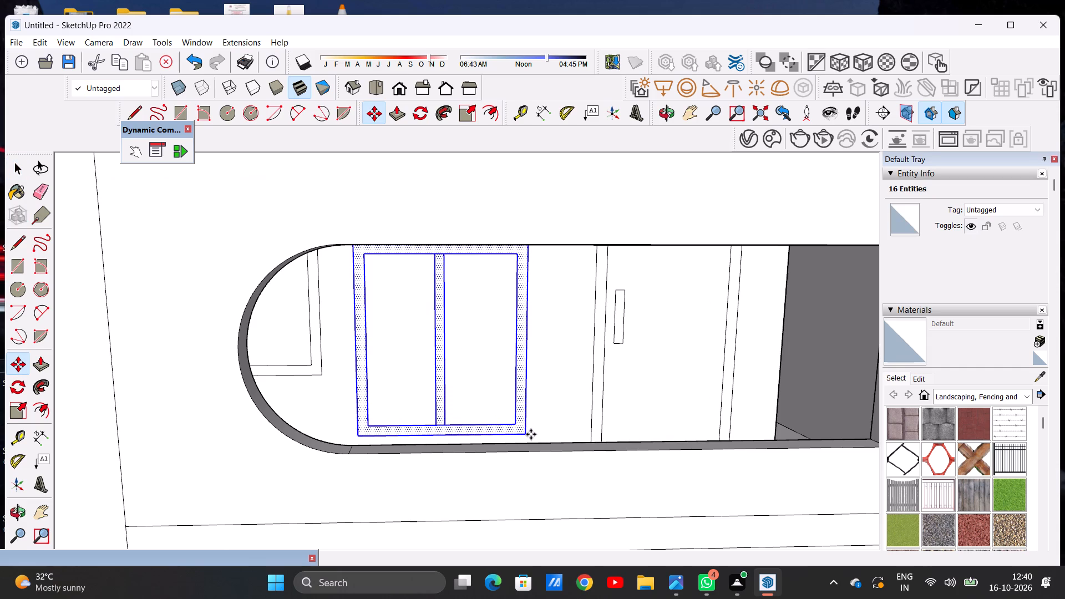
pyautogui.click(531, 430)
pyautogui.press('space')
pyautogui.scroll(-13, 489, 344)
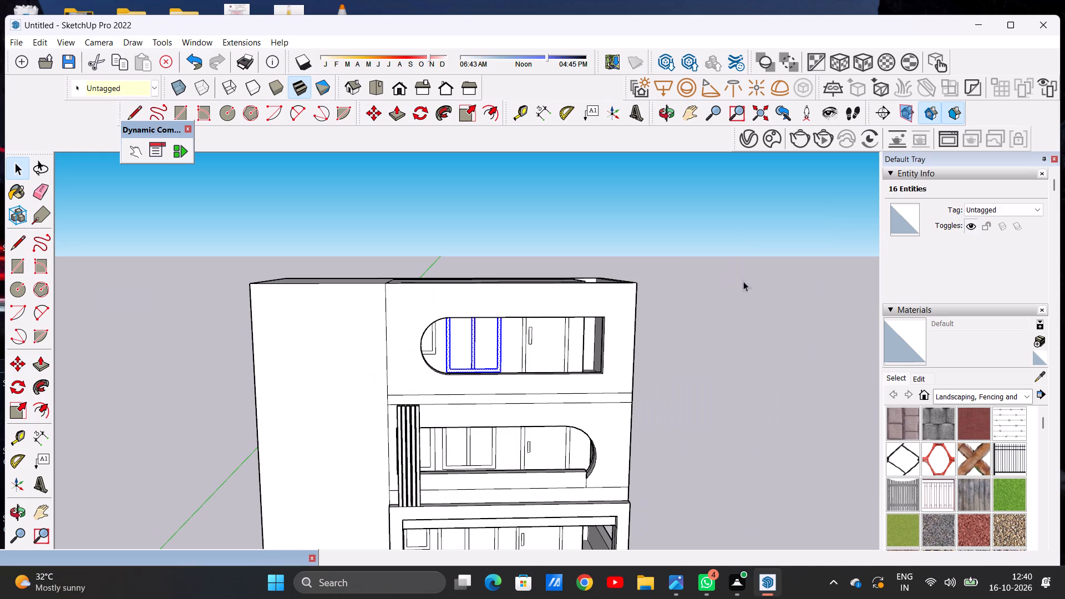
pyautogui.click(766, 268)
# Push/Pull the top face of the top floor's side and rear walls down to form a low parapet behind the front wall.
pyautogui.scroll(-5, 571, 281)
pyautogui.moveTo(623, 291); pyautogui.dragTo(375, 454, button='middle')
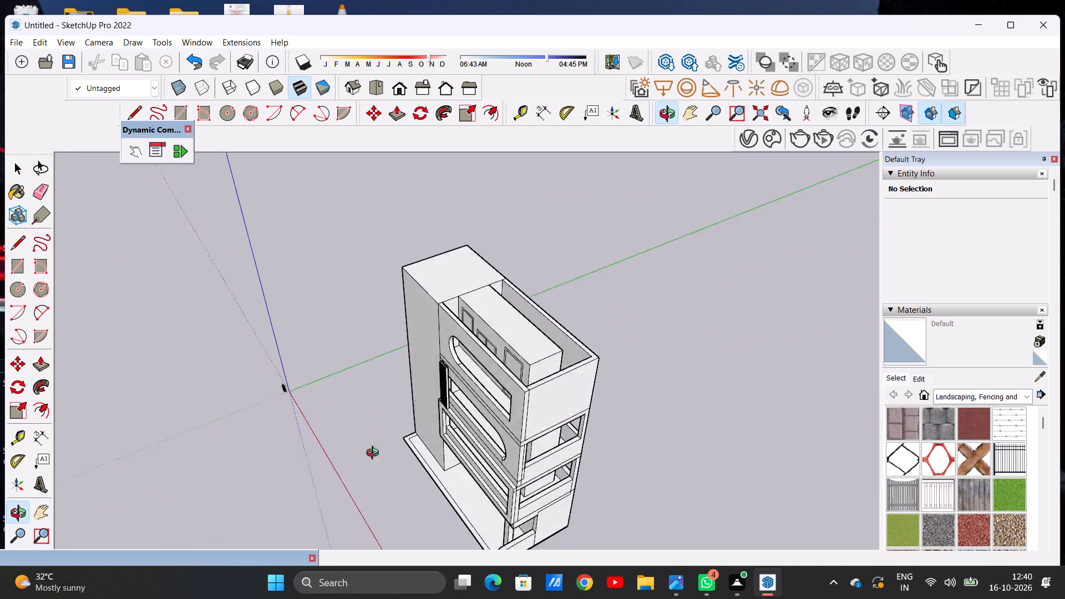
pyautogui.moveTo(375, 454); pyautogui.dragTo(520, 490, button='middle')
pyautogui.moveTo(618, 405); pyautogui.dragTo(405, 367, button='middle')
pyautogui.scroll(5, 543, 427)
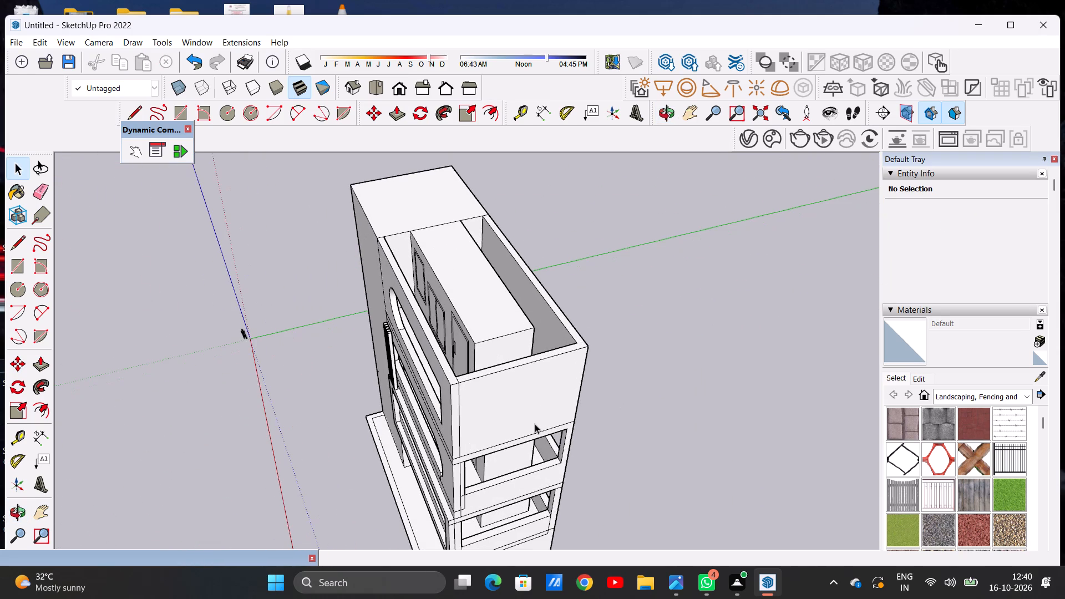
pyautogui.press('p')
pyautogui.scroll(7, 436, 367)
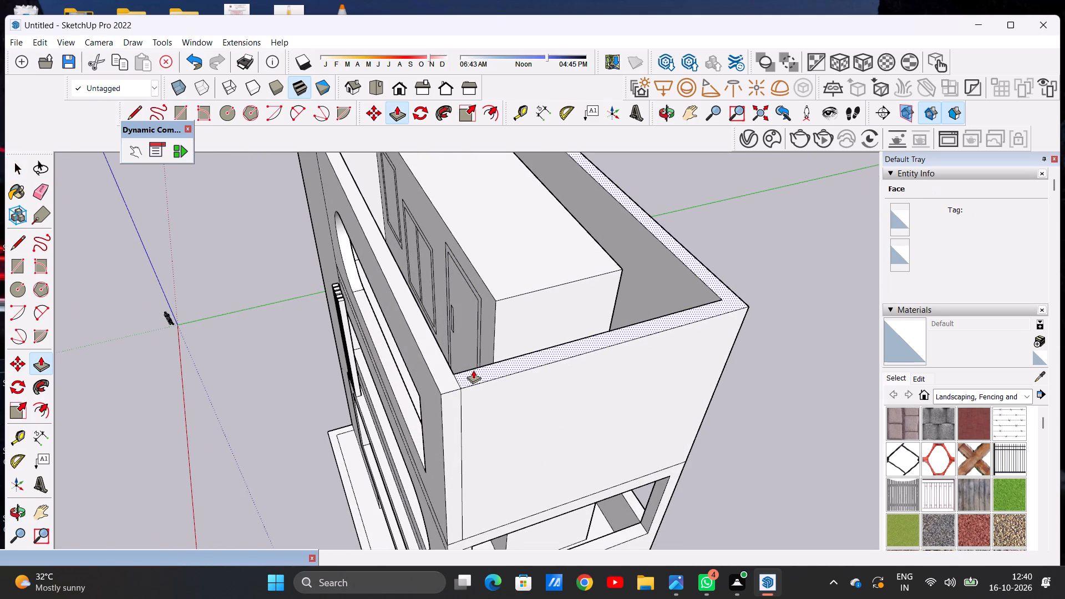
pyautogui.click(473, 370)
pyautogui.click(481, 464)
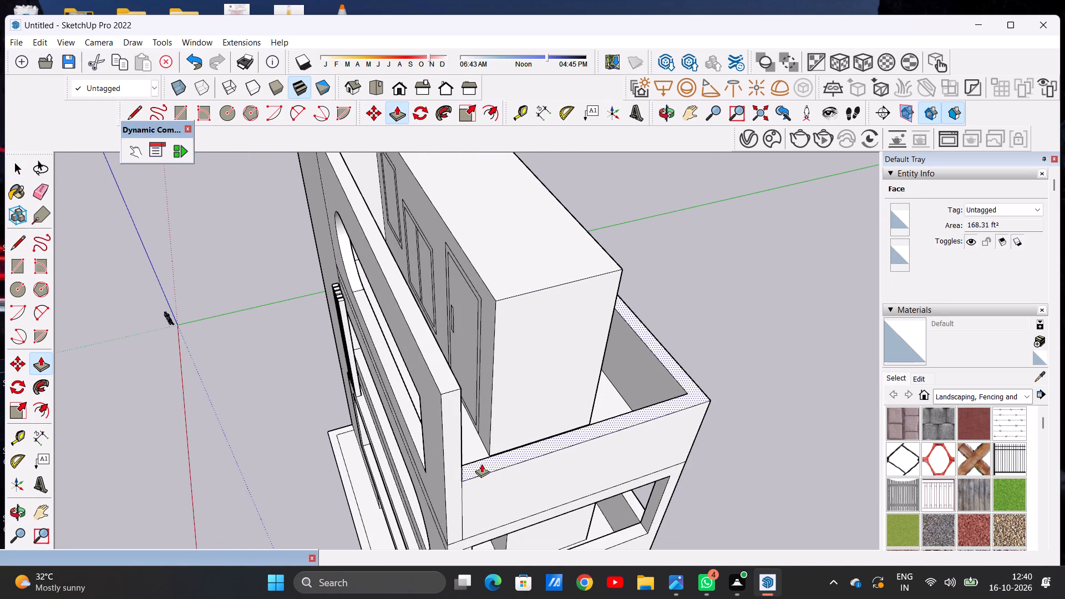
pyautogui.press('space')
# Examine the lowered side parapet and the front facade's openings and floor bands from several angles.
pyautogui.scroll(-2, 475, 359)
pyautogui.scroll(1, 475, 359)
pyautogui.scroll(-4, 475, 359)
pyautogui.moveTo(491, 413); pyautogui.dragTo(523, 320, button='middle')
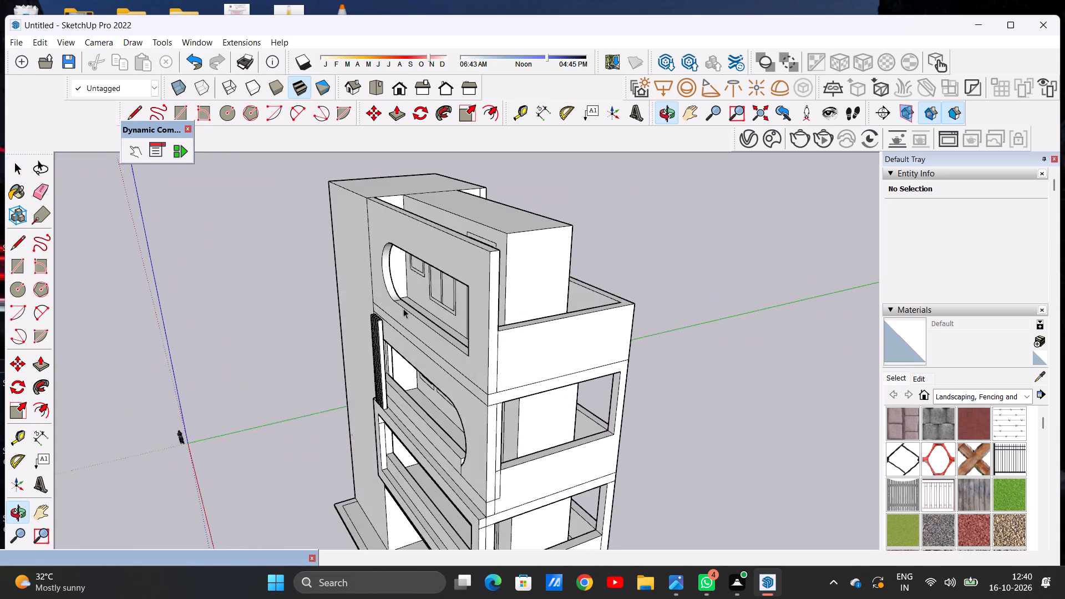
pyautogui.scroll(-4, 403, 308)
pyautogui.moveTo(407, 323); pyautogui.dragTo(398, 348, button='middle')
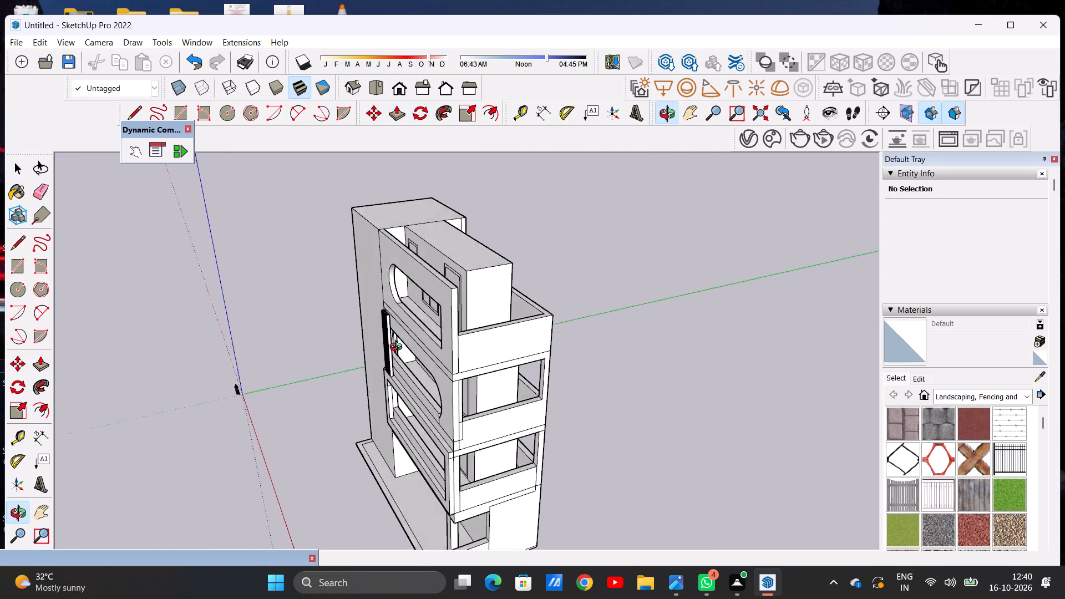
pyautogui.moveTo(398, 348); pyautogui.dragTo(418, 392, button='middle')
pyautogui.scroll(7, 453, 385)
pyautogui.moveTo(424, 387); pyautogui.dragTo(528, 367, button='middle')
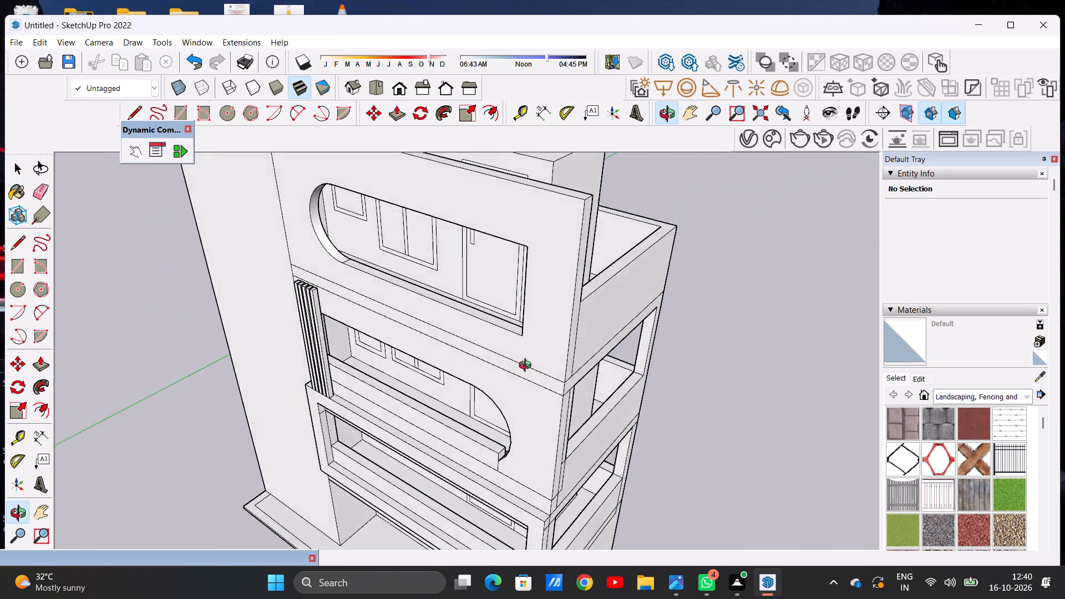
pyautogui.moveTo(528, 367); pyautogui.dragTo(582, 358, button='middle')
pyautogui.scroll(-6, 435, 343)
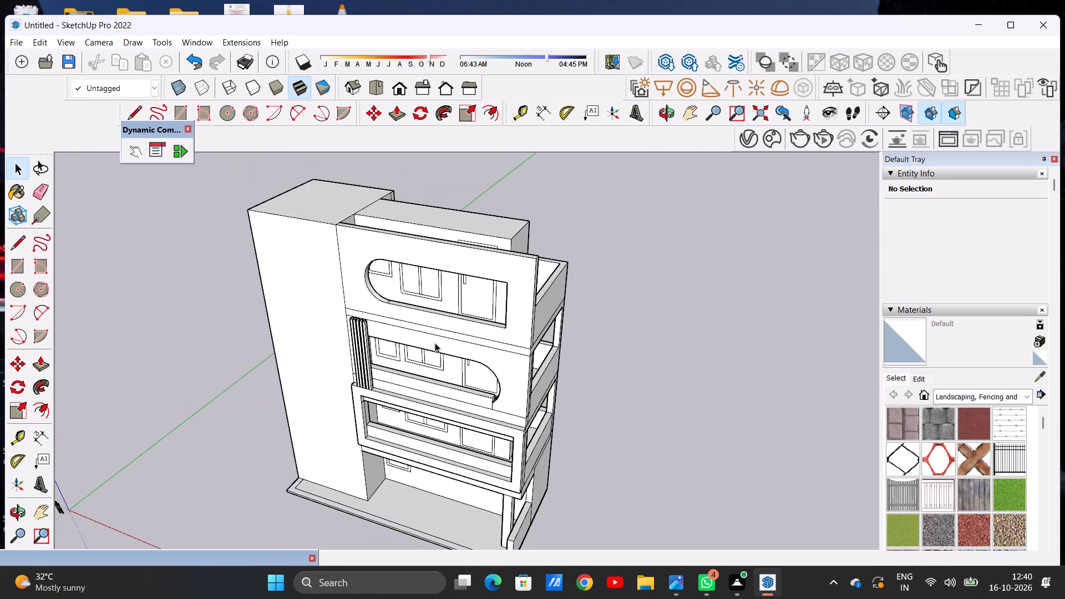
pyautogui.scroll(7, 513, 364)
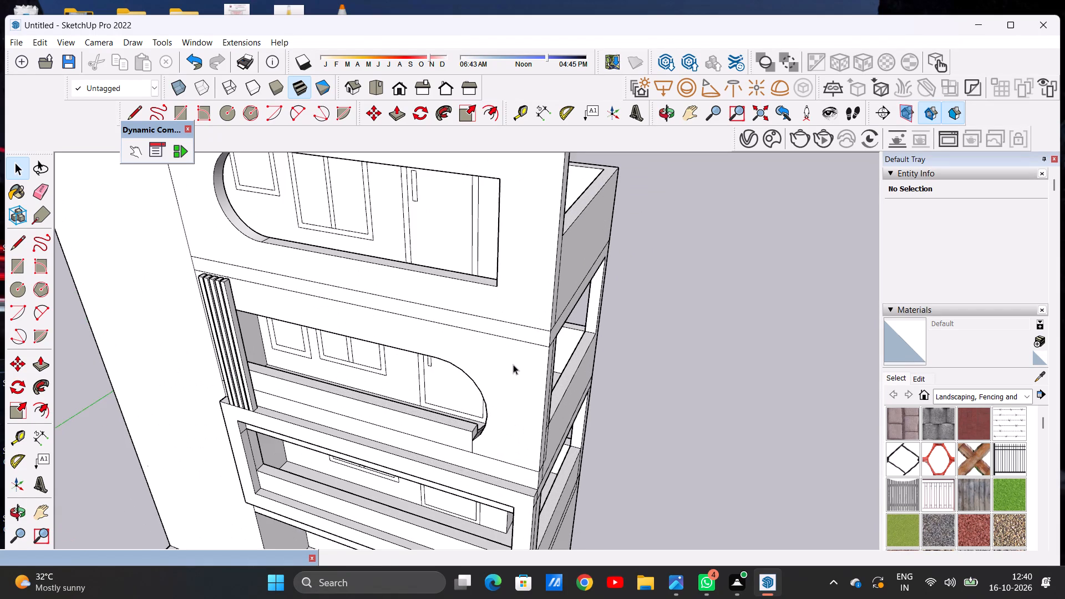
pyautogui.moveTo(511, 364); pyautogui.dragTo(488, 335, button='middle')
pyautogui.scroll(1, 514, 327)
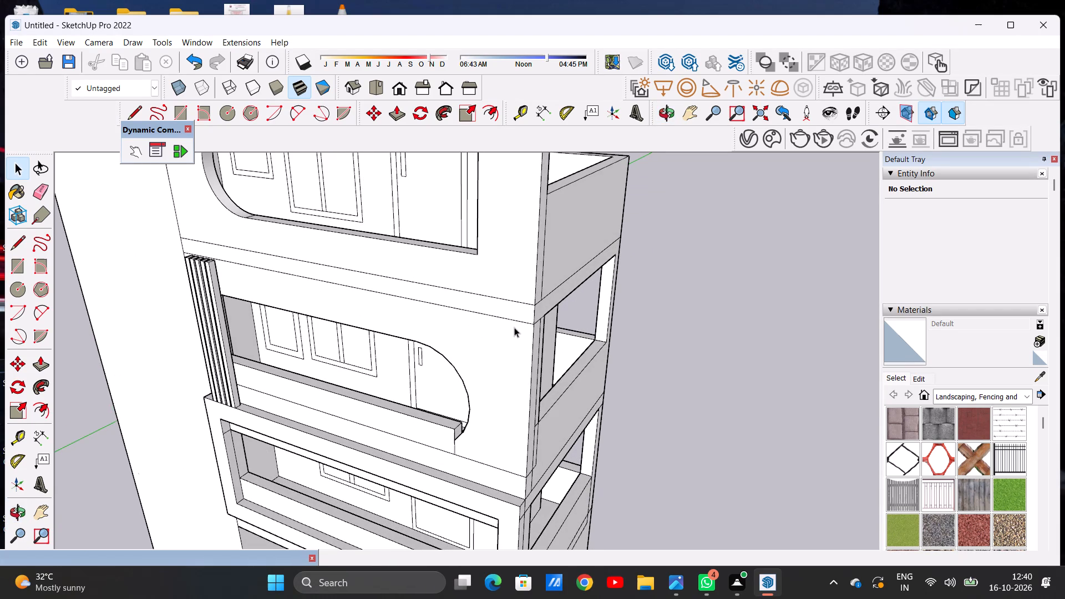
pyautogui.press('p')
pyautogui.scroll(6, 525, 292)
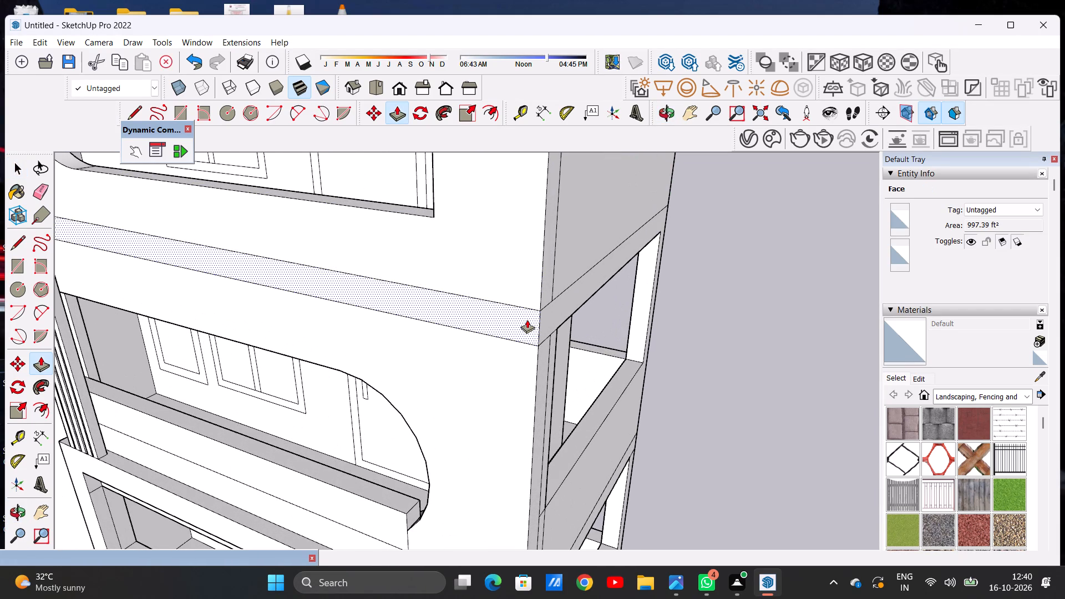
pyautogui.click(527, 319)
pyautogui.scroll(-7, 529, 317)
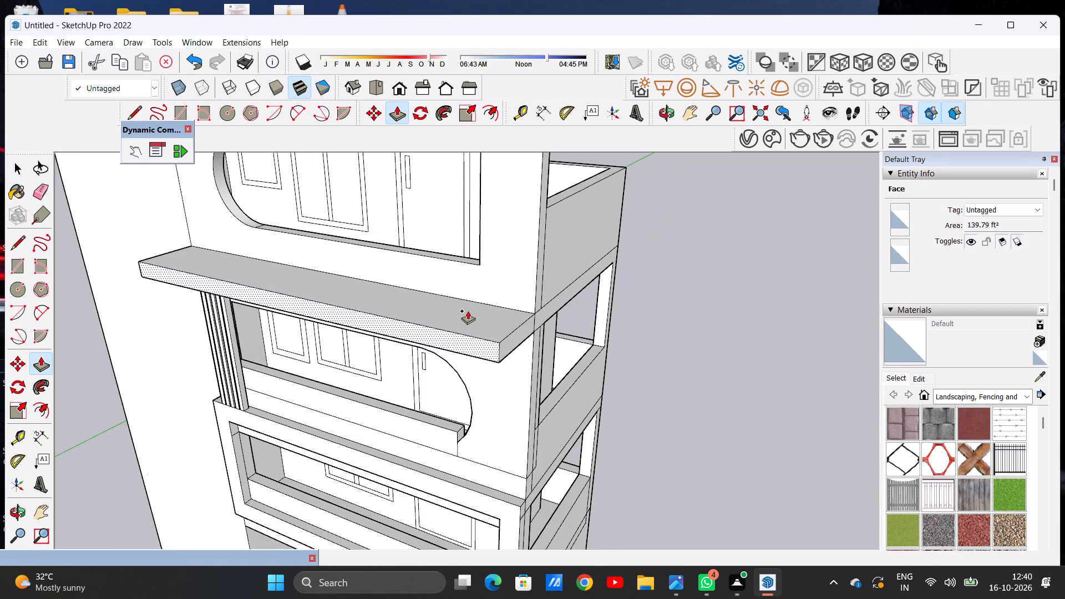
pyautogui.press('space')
# Push/Pull the narrow horizontal band beneath the top floor outward into a ledge reaching partway over the vertical fins' depth.
pyautogui.scroll(-7, 510, 312)
pyautogui.moveTo(288, 280); pyautogui.dragTo(680, 298, button='middle')
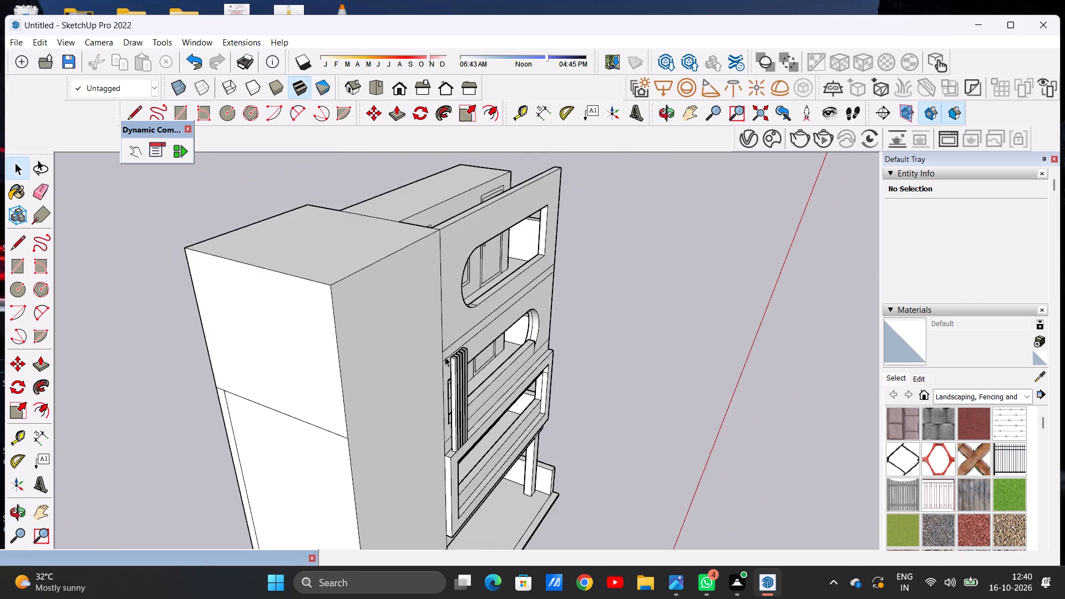
pyautogui.scroll(16, 445, 357)
pyautogui.press('p')
pyautogui.scroll(2, 435, 359)
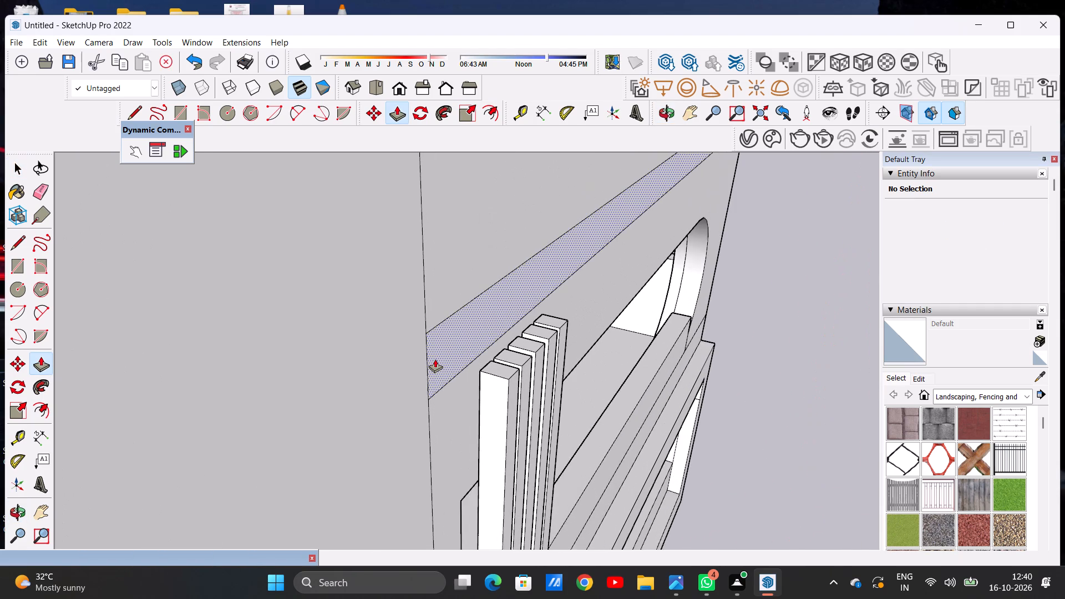
pyautogui.scroll(1, 435, 359)
pyautogui.scroll(-1, 435, 359)
pyautogui.scroll(1, 435, 359)
pyautogui.click(435, 359)
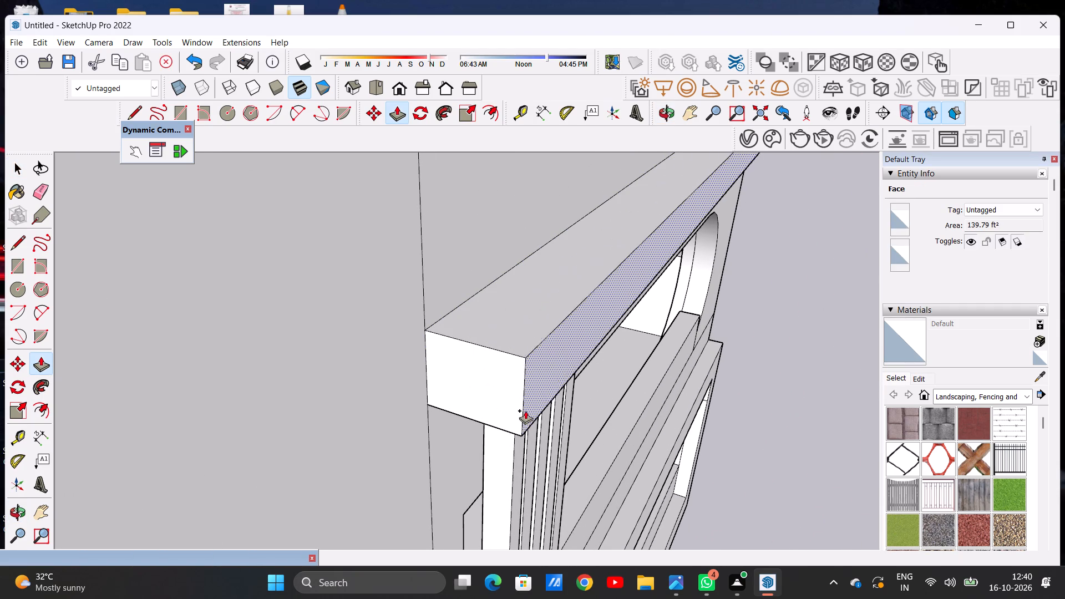
pyautogui.click(513, 440)
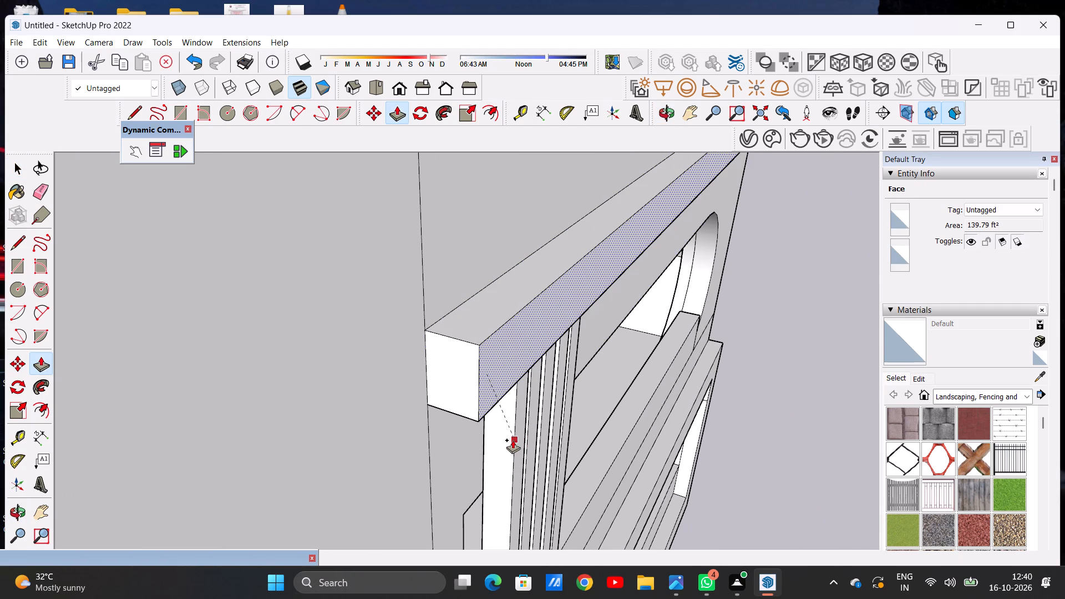
pyautogui.press('space')
# Examine the whole building's front facade and roof, including the new ledge, from the front and above.
pyautogui.scroll(-14, 481, 356)
pyautogui.moveTo(625, 314); pyautogui.dragTo(369, 283, button='middle')
pyautogui.scroll(-11, 694, 316)
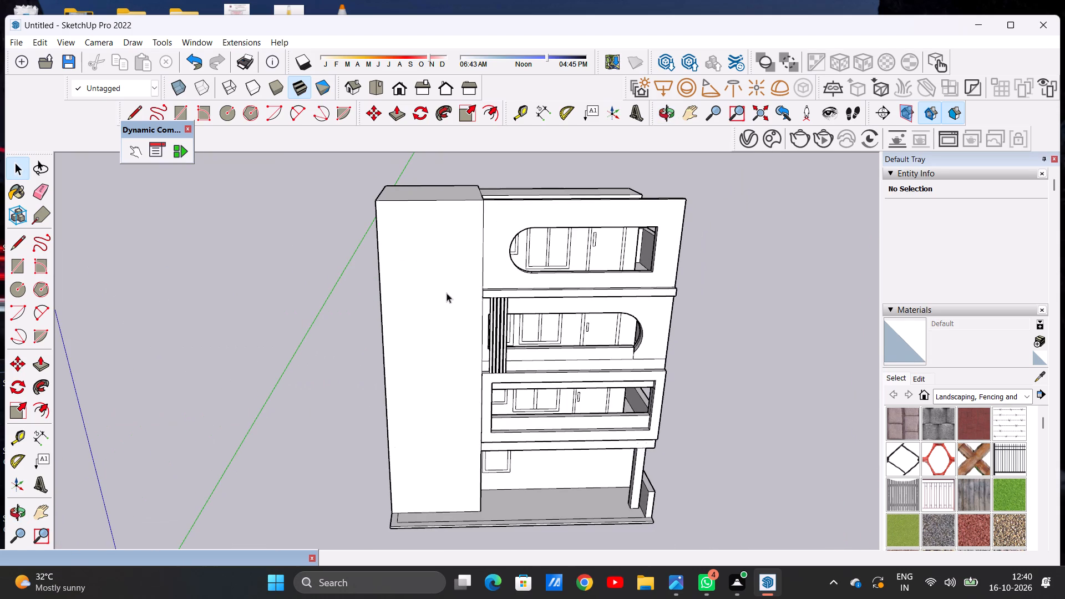
pyautogui.scroll(-4, 365, 283)
pyautogui.scroll(6, 511, 295)
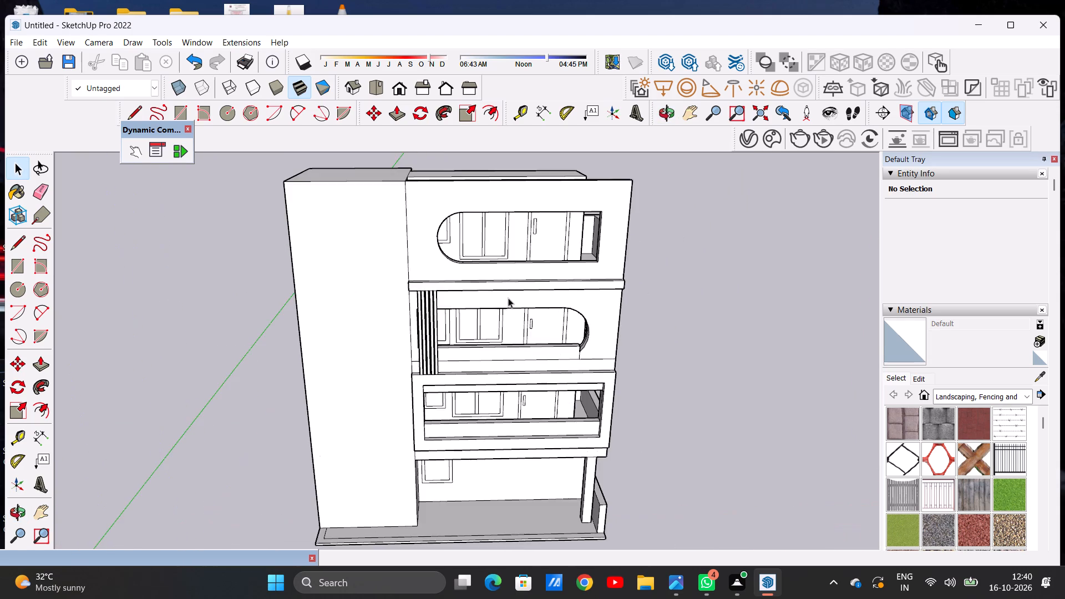
pyautogui.moveTo(503, 346); pyautogui.dragTo(508, 324, button='middle')
pyautogui.scroll(-5, 413, 318)
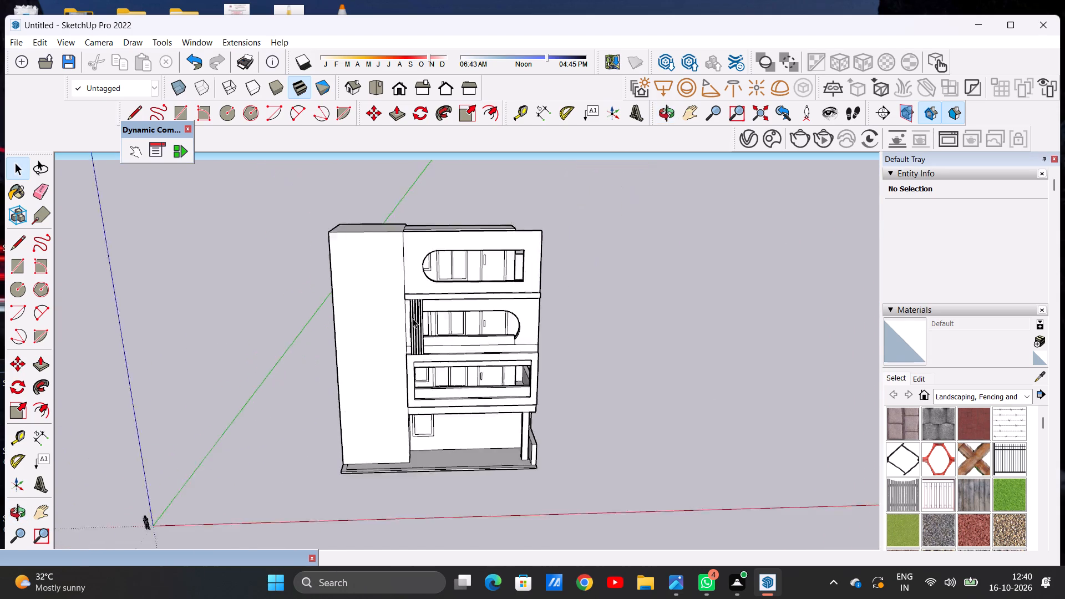
pyautogui.scroll(-3, 413, 318)
pyautogui.moveTo(541, 268); pyautogui.dragTo(477, 354, button='middle')
pyautogui.scroll(-4, 528, 278)
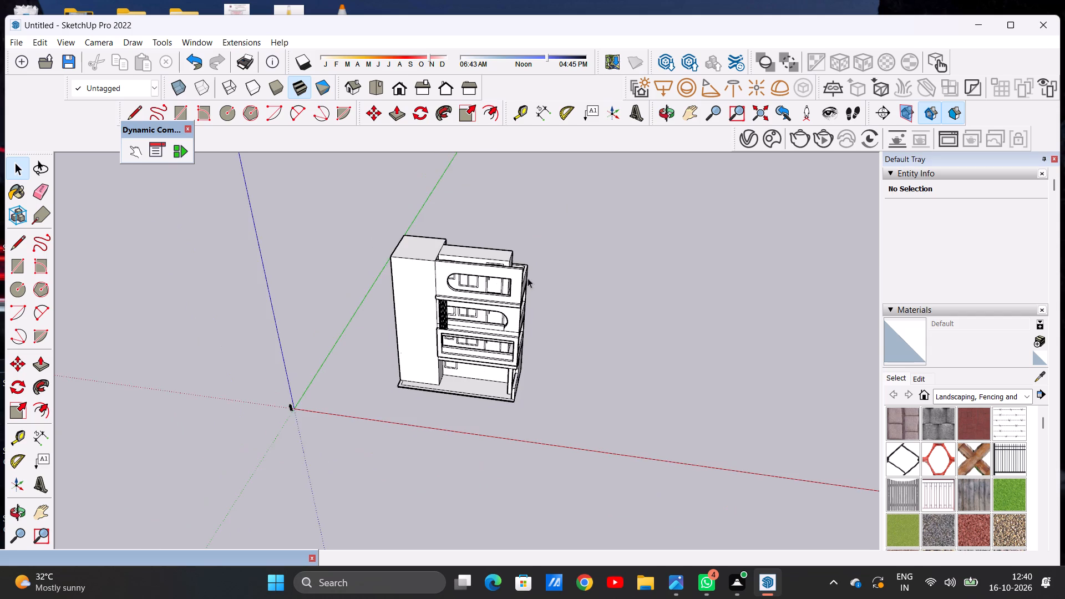
pyautogui.moveTo(401, 273); pyautogui.dragTo(321, 303, button='middle')
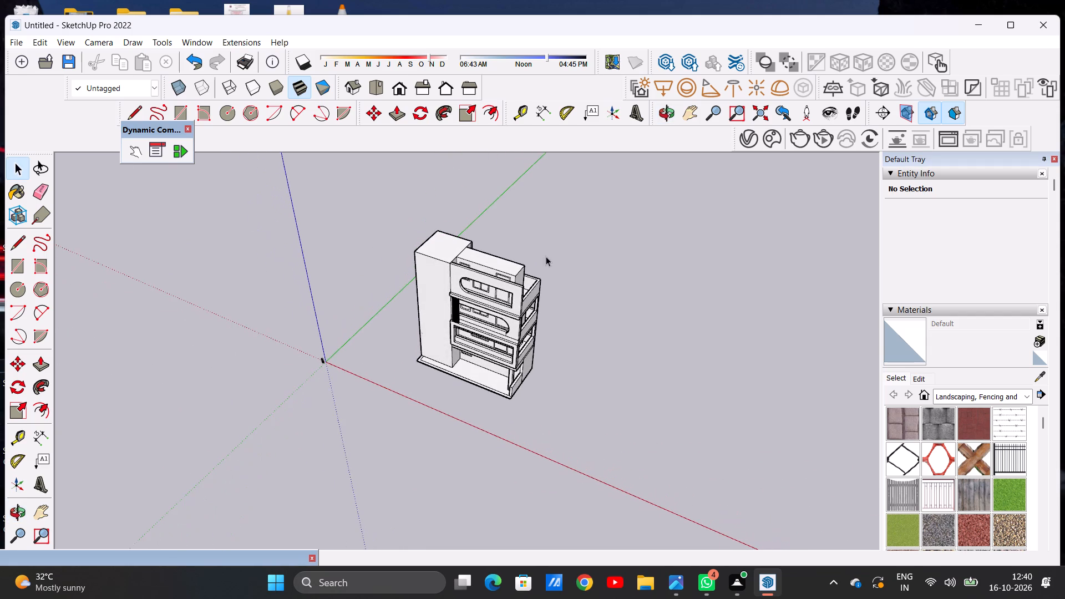
# Push/Pull the rooftop block's top face up slightly as a new section to form a thin roof slab.
pyautogui.scroll(12, 545, 256)
pyautogui.scroll(-1, 478, 276)
pyautogui.scroll(1, 478, 277)
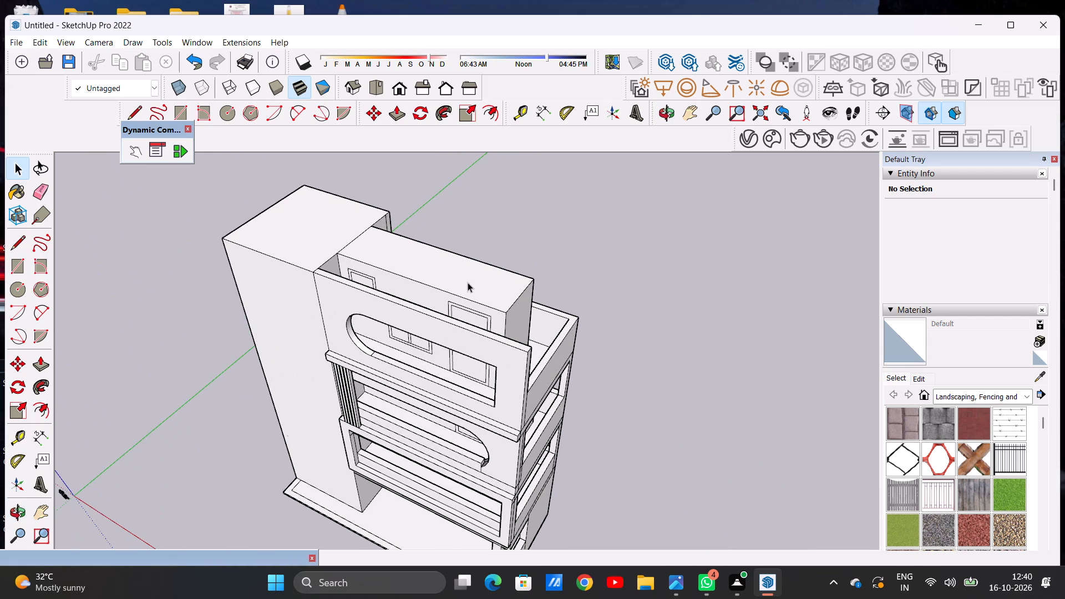
pyautogui.press('p')
pyautogui.scroll(5, 476, 279)
pyautogui.click(476, 280)
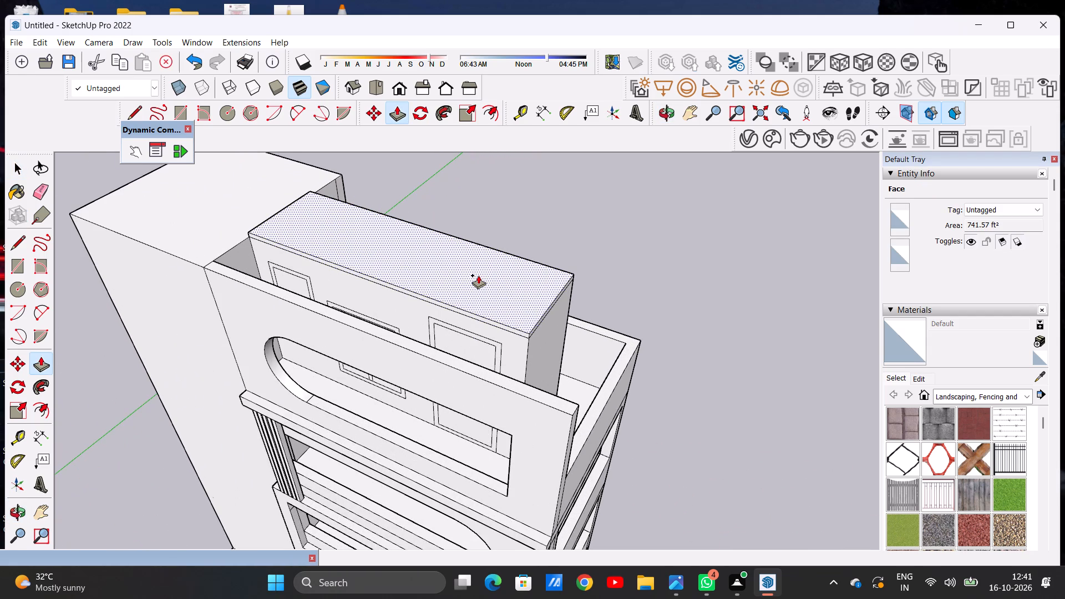
pyautogui.click(481, 269)
pyautogui.press('space')
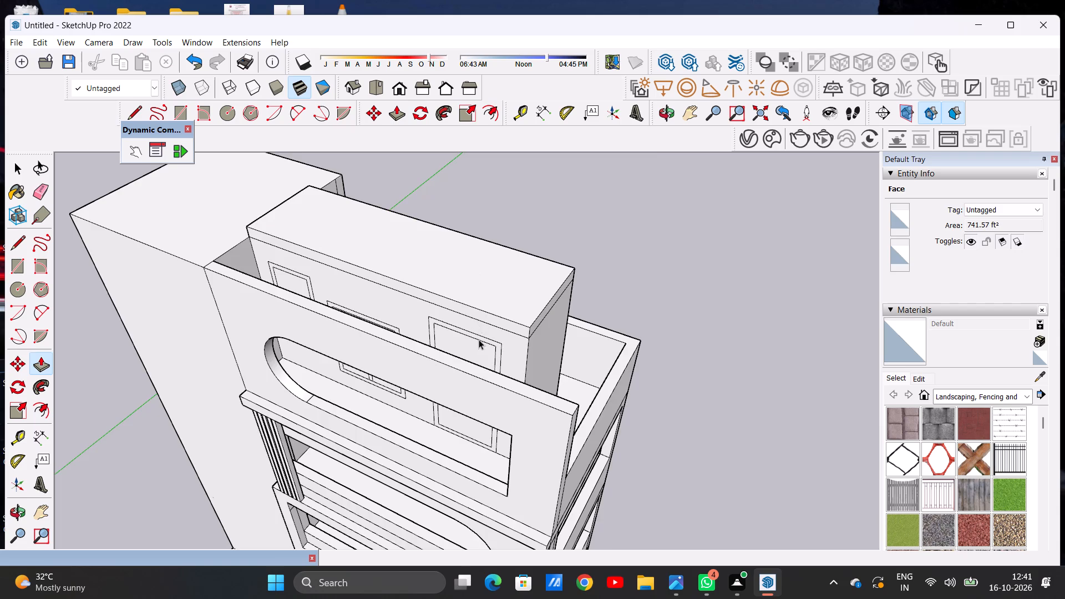
# Push/Pull the front edge face of the rooftop block's thin roof slab outward until it meets the tall front wall.
pyautogui.moveTo(481, 339); pyautogui.dragTo(503, 255, button='middle')
pyautogui.press('p')
pyautogui.scroll(3, 529, 248)
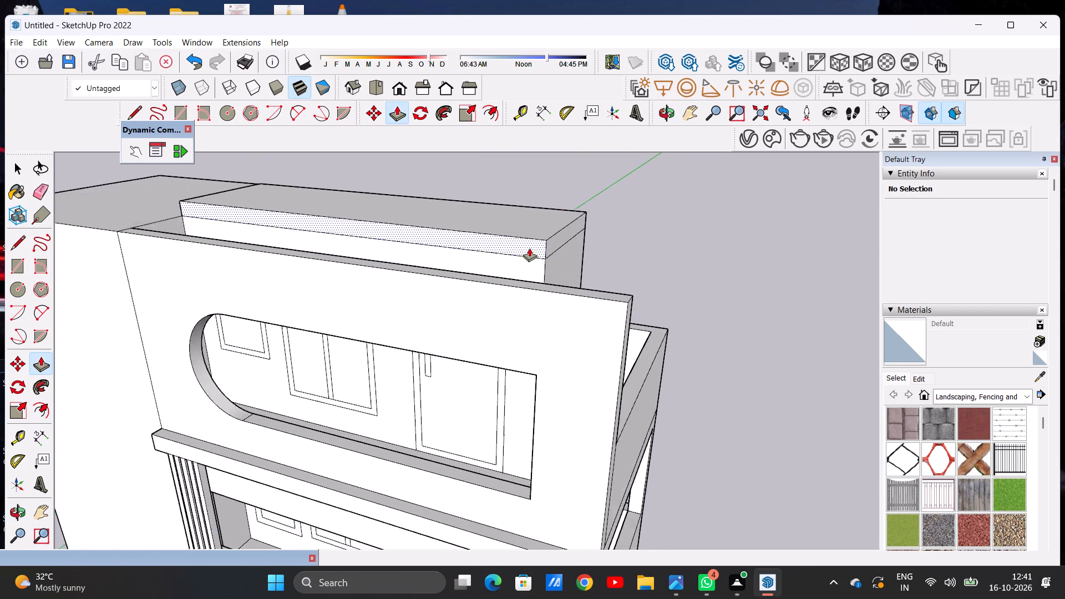
pyautogui.scroll(5, 529, 248)
pyautogui.click(541, 241)
pyautogui.scroll(-8, 534, 266)
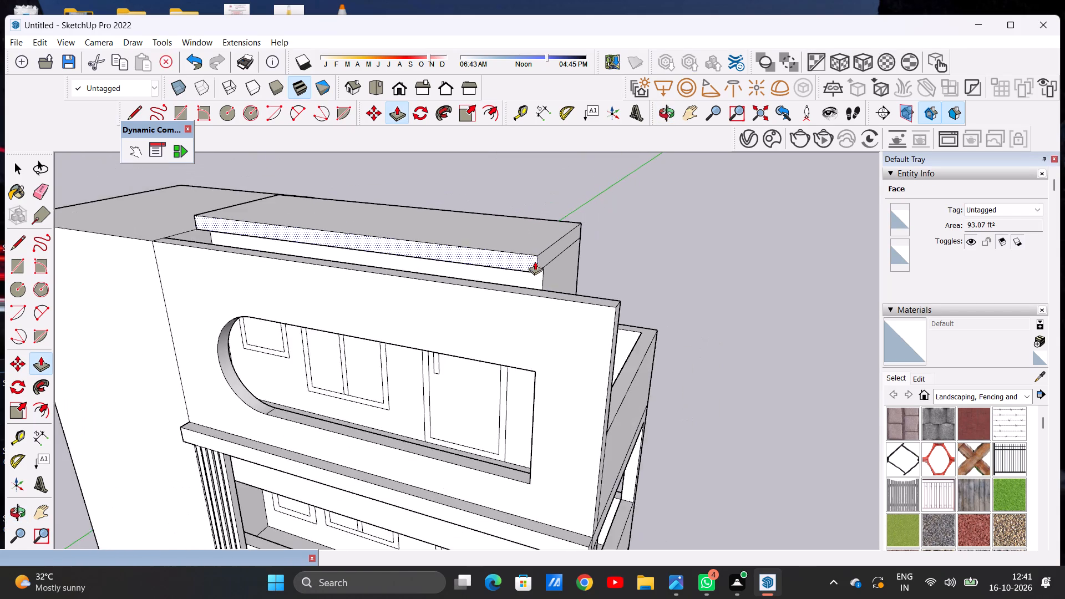
pyautogui.scroll(-3, 535, 261)
pyautogui.scroll(12, 529, 277)
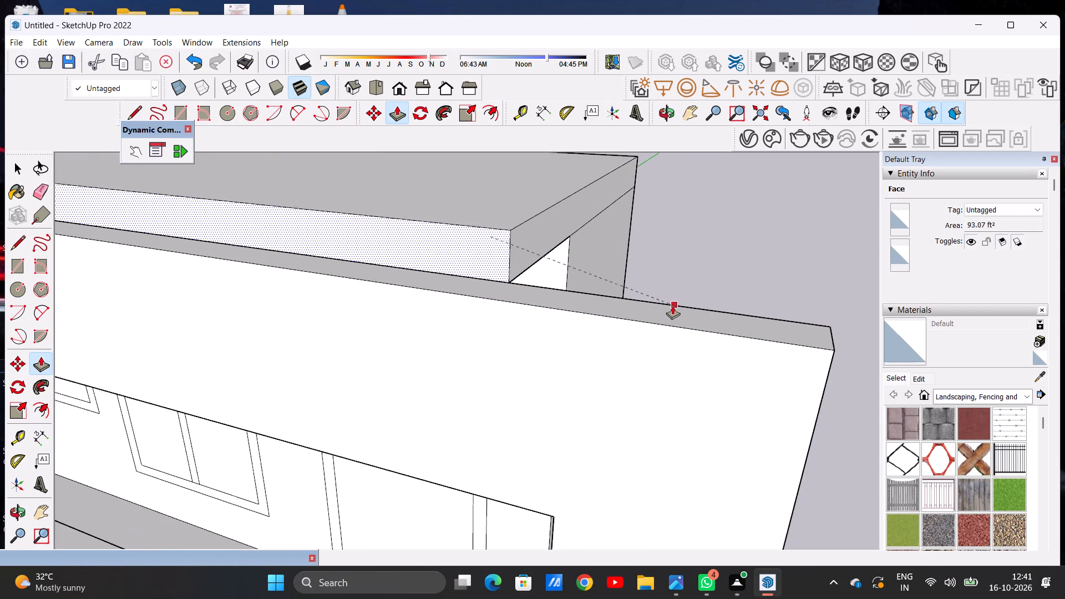
pyautogui.click(518, 282)
pyautogui.press('space')
# Push/Pull the roof slab's end face on the open balcony side outward to the outer face of the side parapet.
pyautogui.scroll(-14, 539, 360)
pyautogui.moveTo(520, 299); pyautogui.dragTo(236, 290, button='middle')
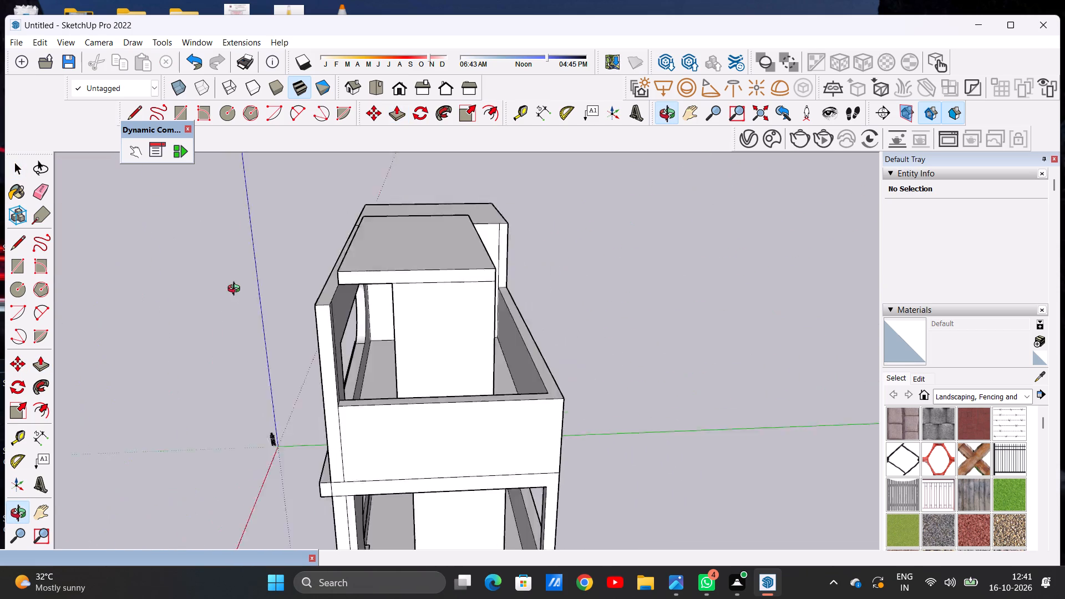
pyautogui.moveTo(236, 290); pyautogui.dragTo(162, 342, button='middle')
pyautogui.scroll(1, 528, 311)
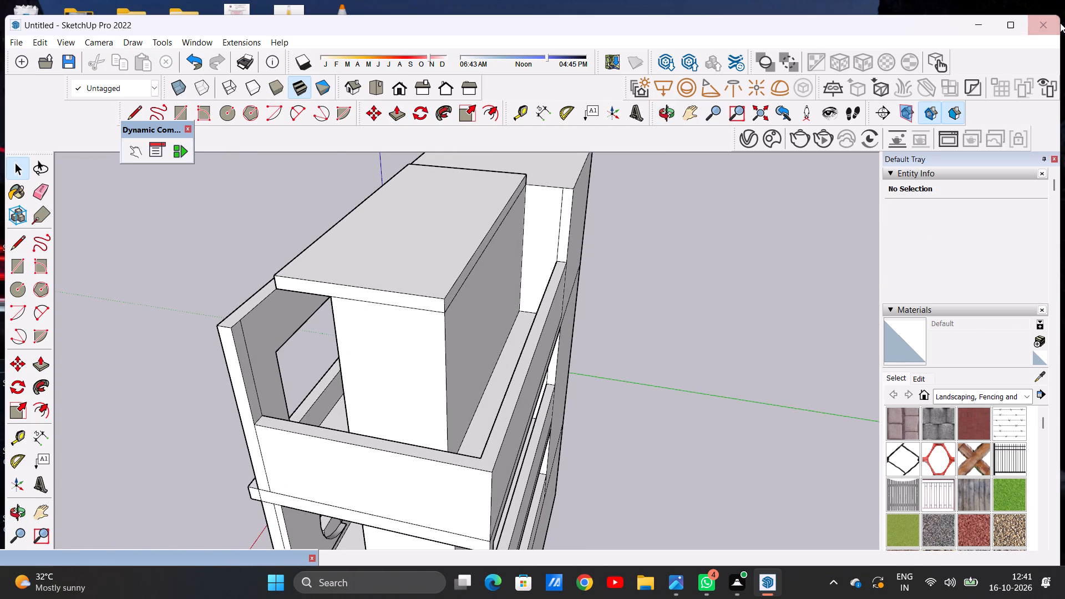
pyautogui.press('p')
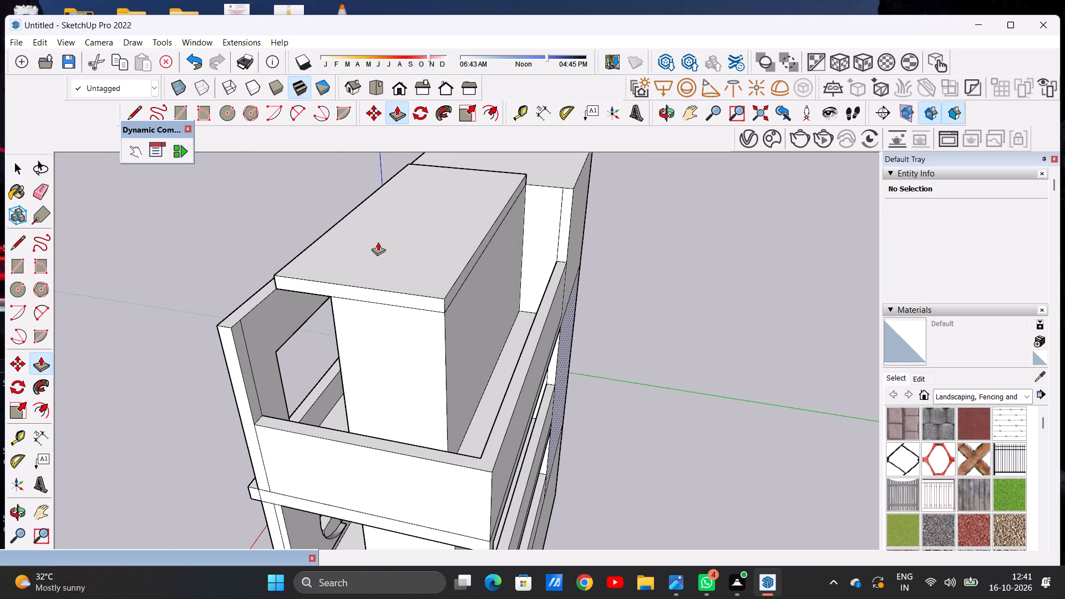
pyautogui.scroll(6, 430, 320)
pyautogui.click(443, 280)
pyautogui.scroll(-8, 428, 272)
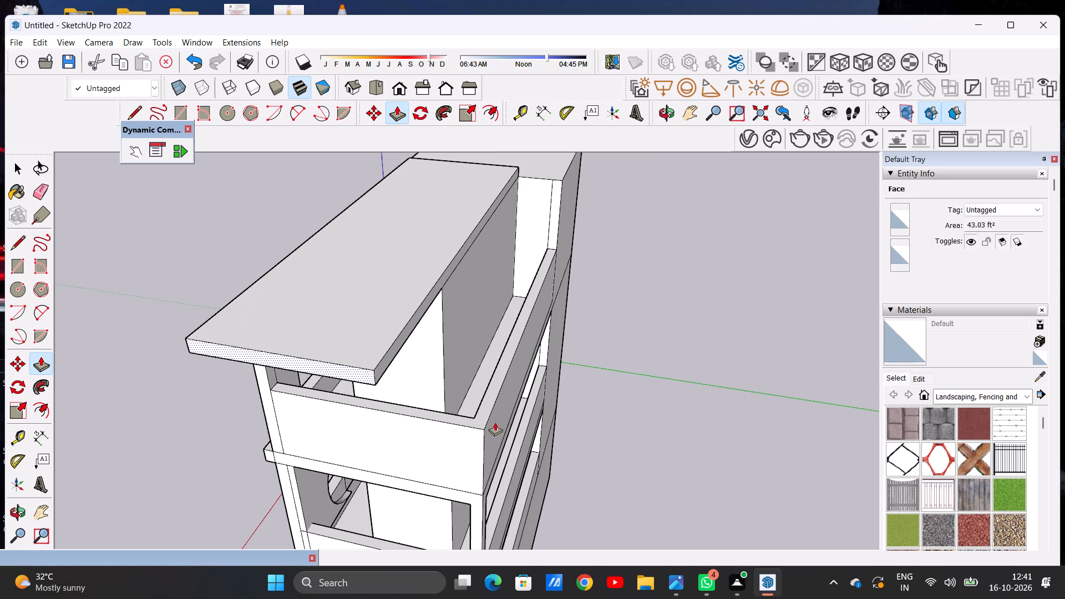
pyautogui.click(480, 430)
pyautogui.press('space')
# Examine the extended roof slab and its overhang from the balcony side and the front facade.
pyautogui.scroll(-9, 480, 387)
pyautogui.moveTo(432, 394); pyautogui.dragTo(516, 344, button='middle')
pyautogui.scroll(1, 516, 344)
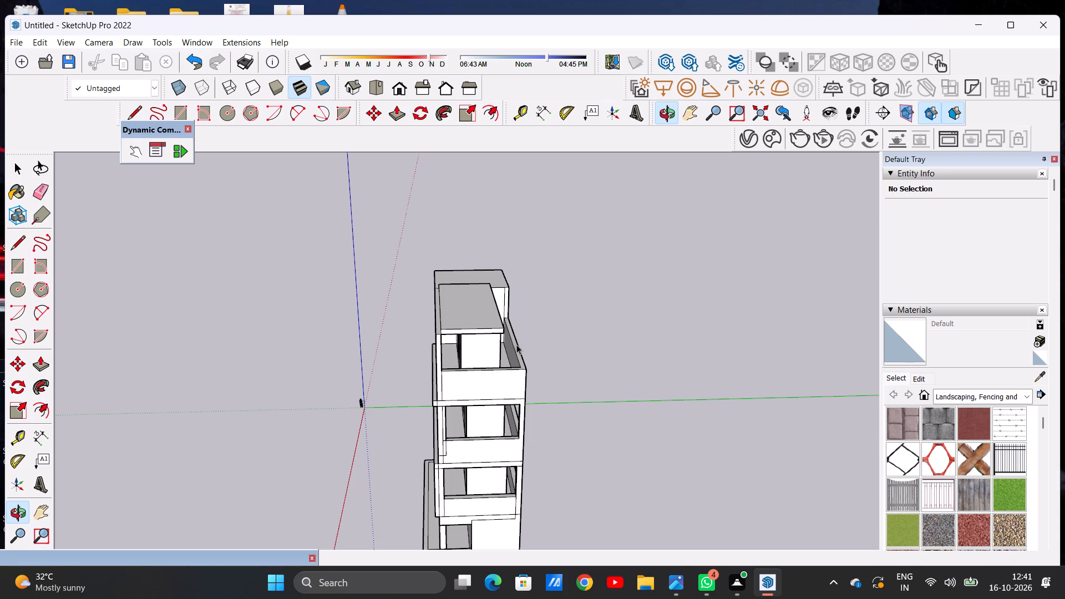
pyautogui.scroll(-2, 504, 351)
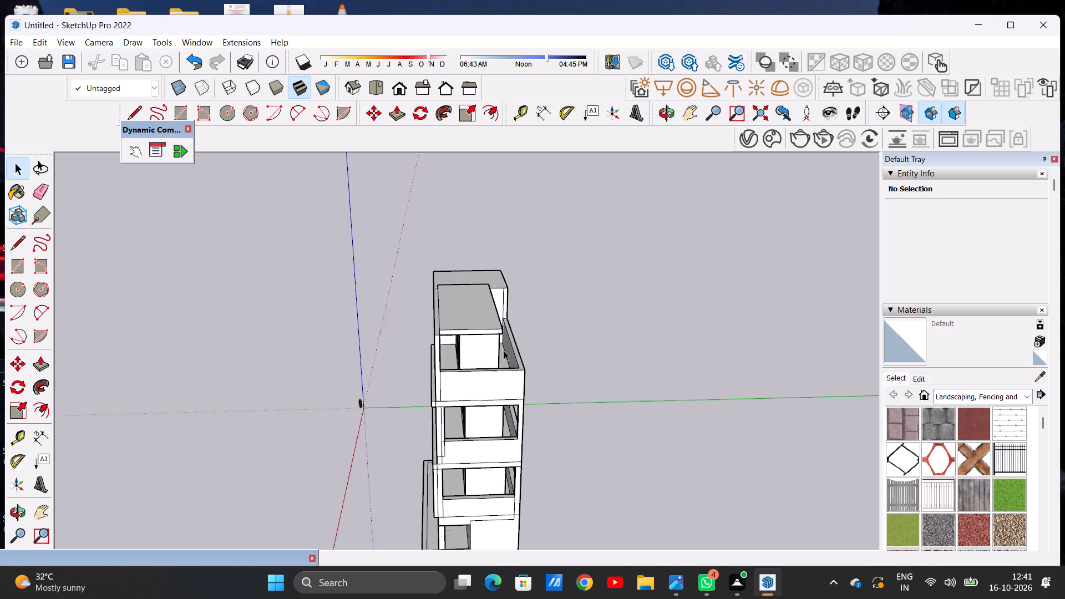
pyautogui.scroll(-8, 504, 351)
pyautogui.moveTo(445, 356); pyautogui.dragTo(657, 340, button='middle')
pyautogui.scroll(15, 507, 353)
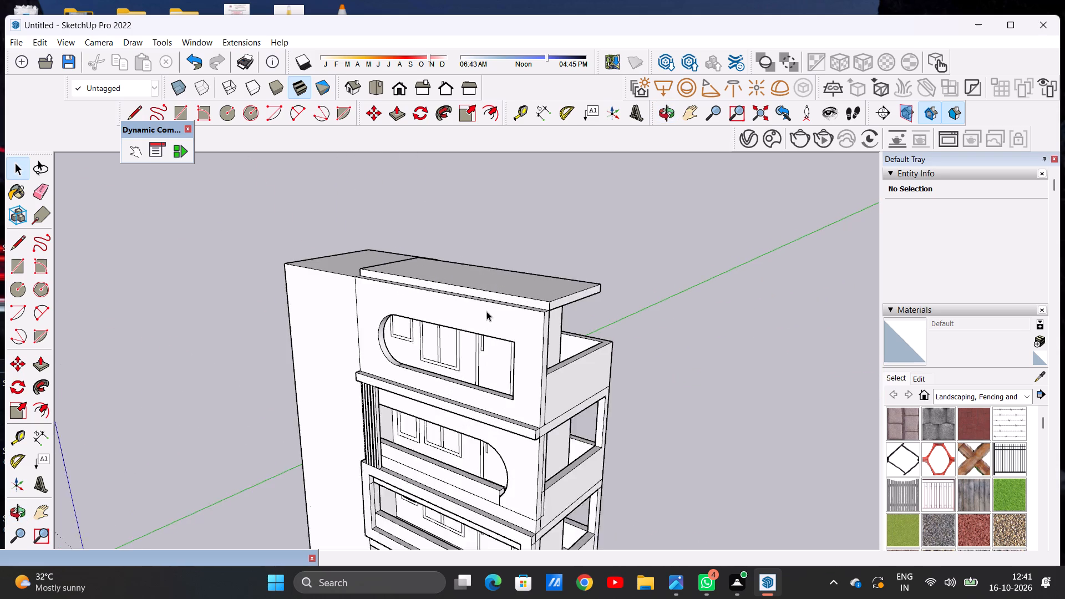
pyautogui.scroll(1, 486, 311)
# Push/Pull the roof slab's rear edge face outward to line up with the outer face of the rear parapet.
pyautogui.moveTo(504, 301); pyautogui.dragTo(197, 343, button='middle')
pyautogui.moveTo(642, 229); pyautogui.dragTo(0, 283, button='middle')
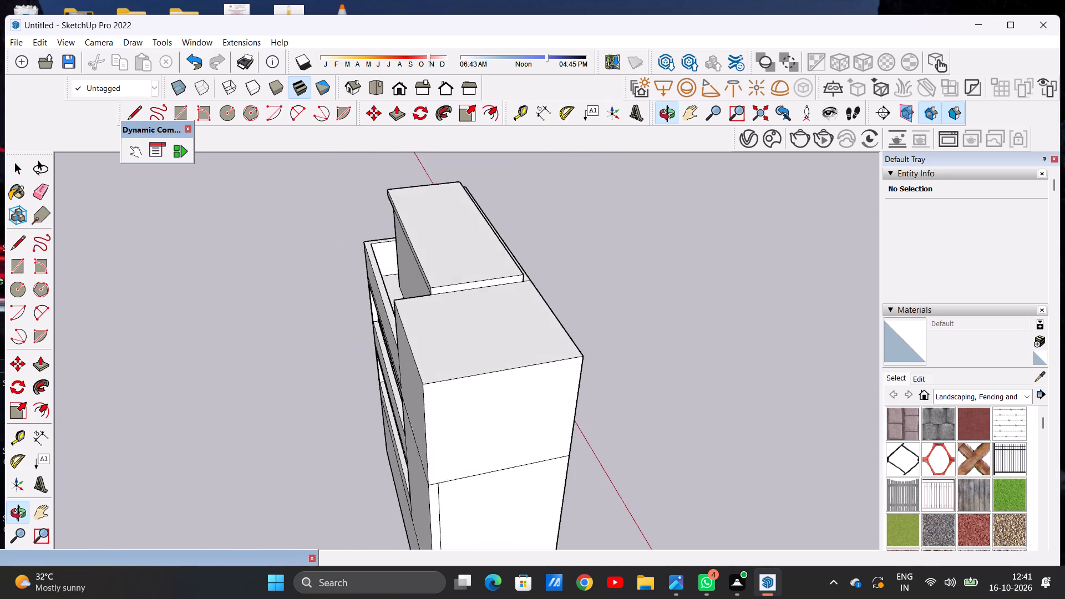
pyautogui.moveTo(0, 283); pyautogui.dragTo(0, 292, button='middle')
pyautogui.scroll(1, 10, 292)
pyautogui.moveTo(299, 328); pyautogui.dragTo(495, 314, button='middle')
pyautogui.scroll(4, 531, 283)
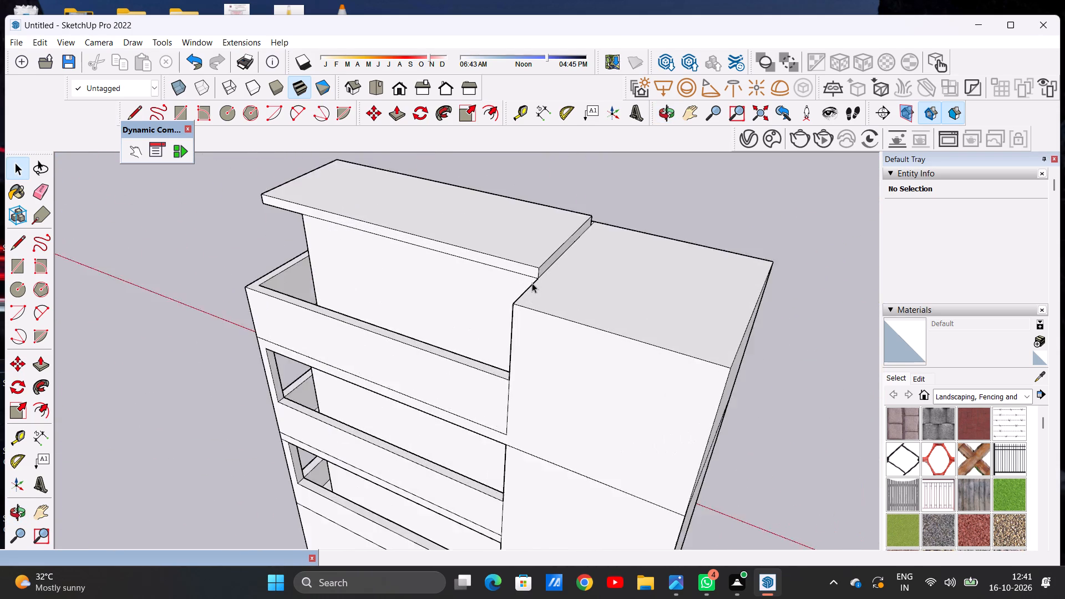
pyautogui.scroll(3, 532, 283)
pyautogui.moveTo(484, 325); pyautogui.dragTo(740, 323, button='middle')
pyautogui.scroll(-4, 632, 294)
pyautogui.scroll(5, 672, 251)
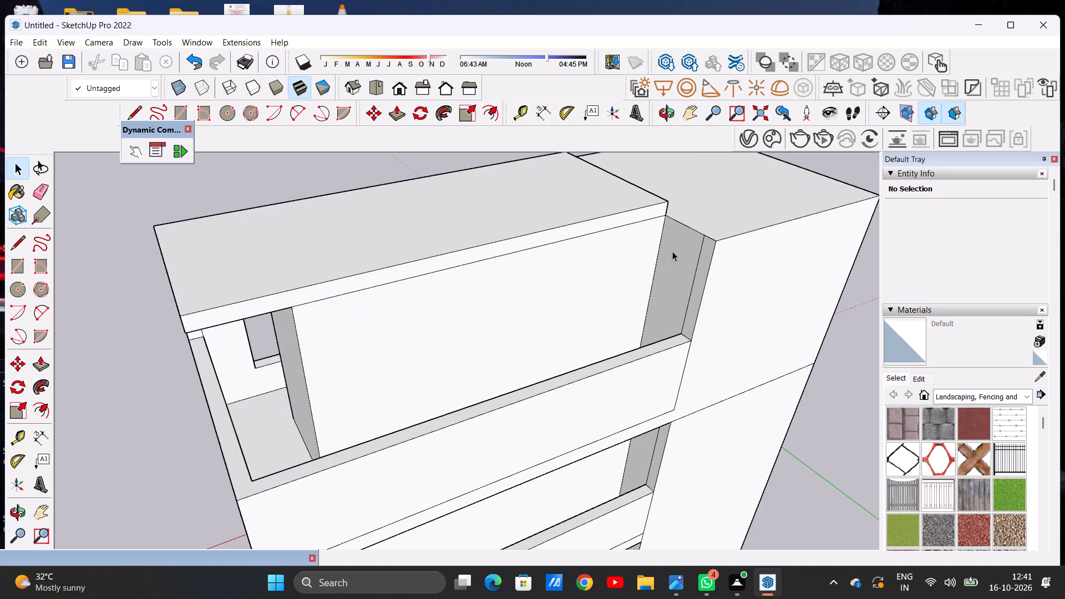
pyautogui.press('p')
pyautogui.scroll(5, 670, 205)
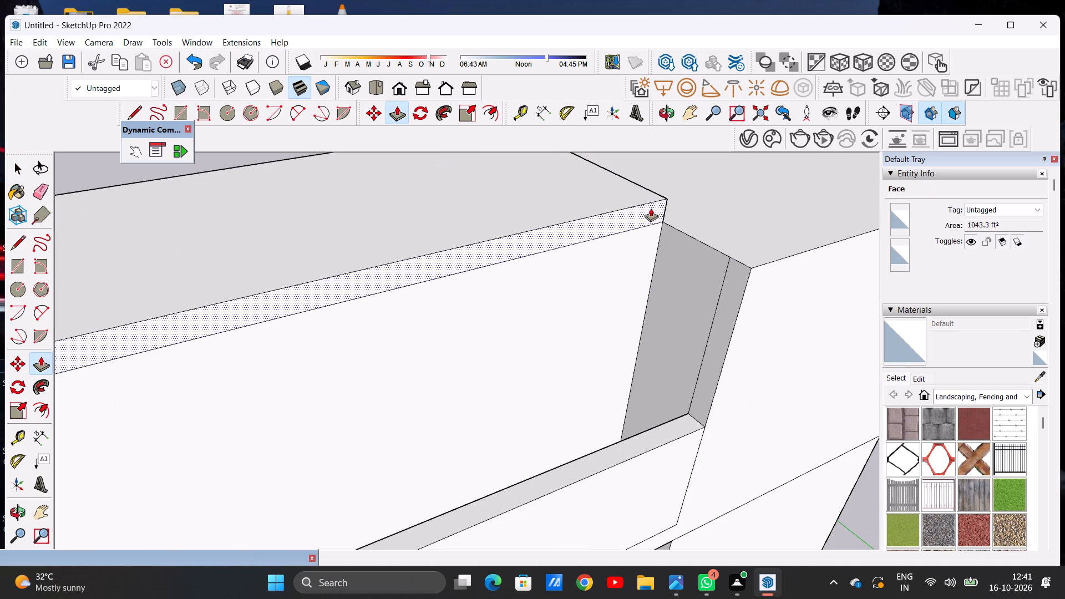
pyautogui.click(651, 208)
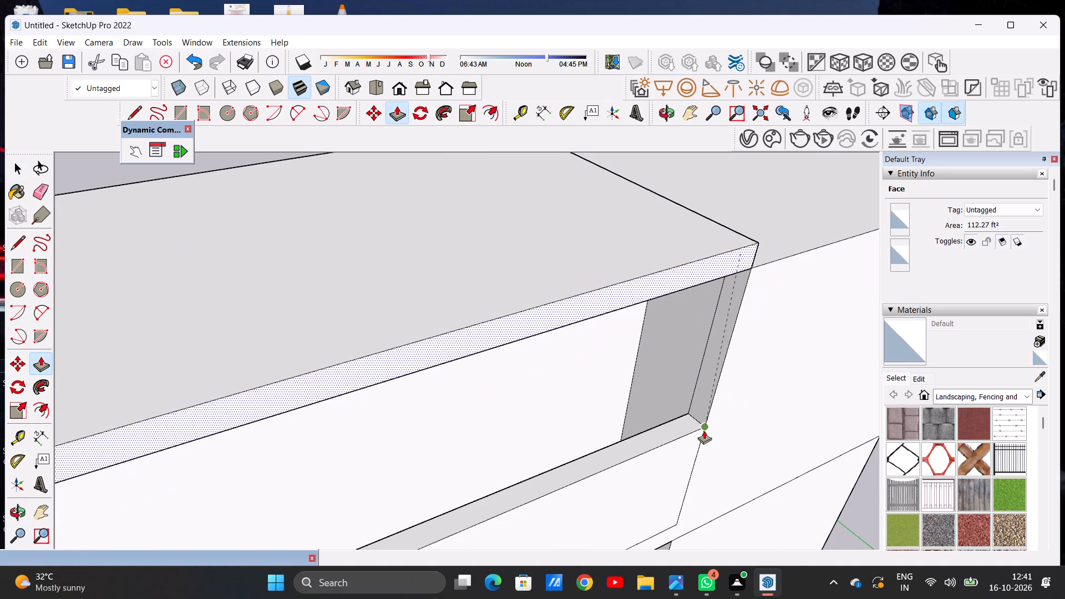
pyautogui.click(704, 430)
pyautogui.press('space')
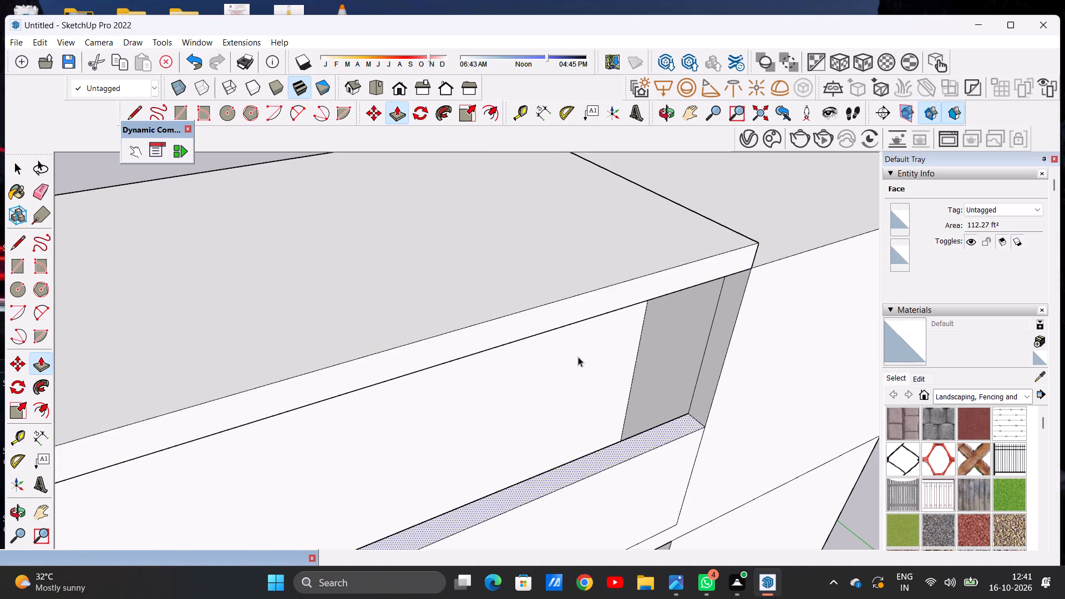
# Draw two lines on the parapet top at the rear outer corner, from the inner corner to the outer edges, to outline a column footprint.
pyautogui.scroll(-13, 578, 357)
pyautogui.moveTo(424, 366); pyautogui.dragTo(653, 364, button='middle')
pyautogui.scroll(6, 590, 457)
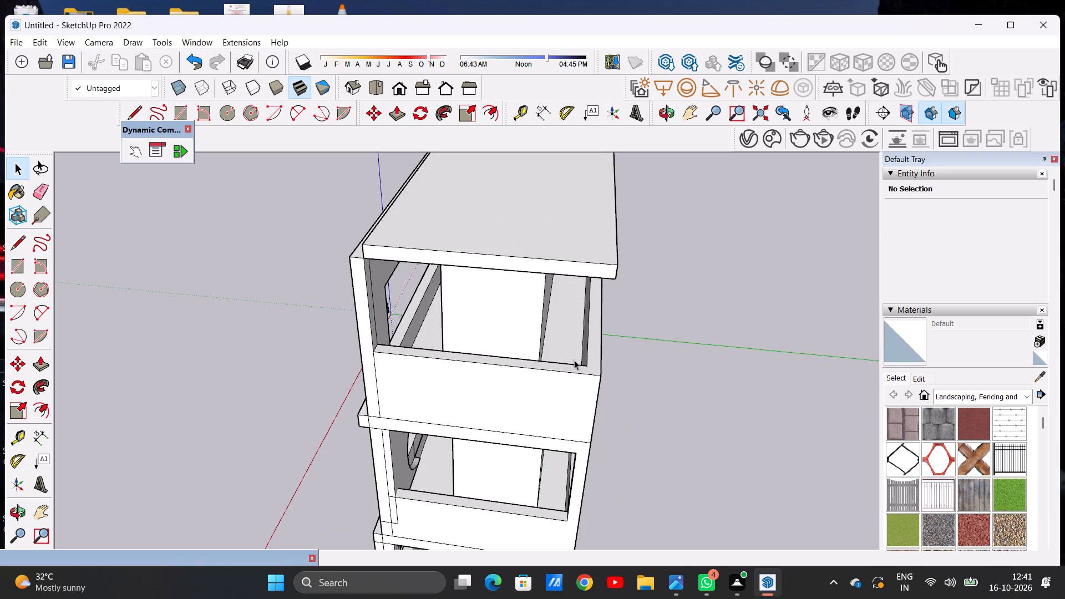
pyautogui.moveTo(575, 364); pyautogui.dragTo(587, 395, button='middle')
pyautogui.scroll(11, 602, 403)
pyautogui.press('l')
pyautogui.scroll(7, 599, 410)
pyautogui.click(587, 374)
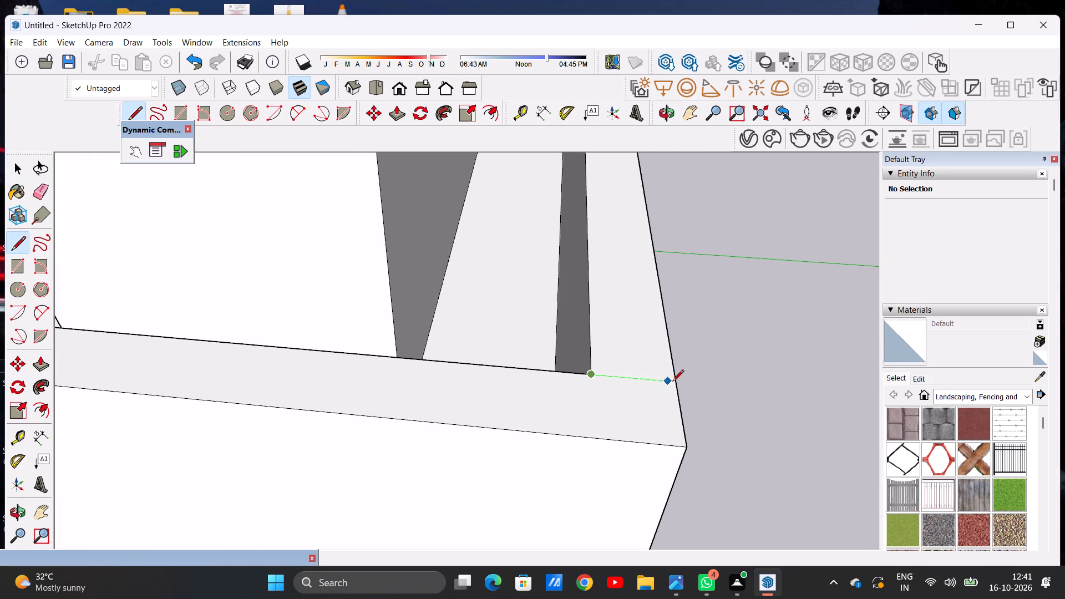
pyautogui.click(672, 383)
pyautogui.click(595, 376)
pyautogui.click(592, 438)
pyautogui.press('space')
# Push/Pull the corner footprint on the parapet upward to the underside of the roof slab to form a column.
pyautogui.press('p')
pyautogui.click(625, 418)
pyautogui.scroll(-20, 666, 302)
pyautogui.scroll(-4, 666, 302)
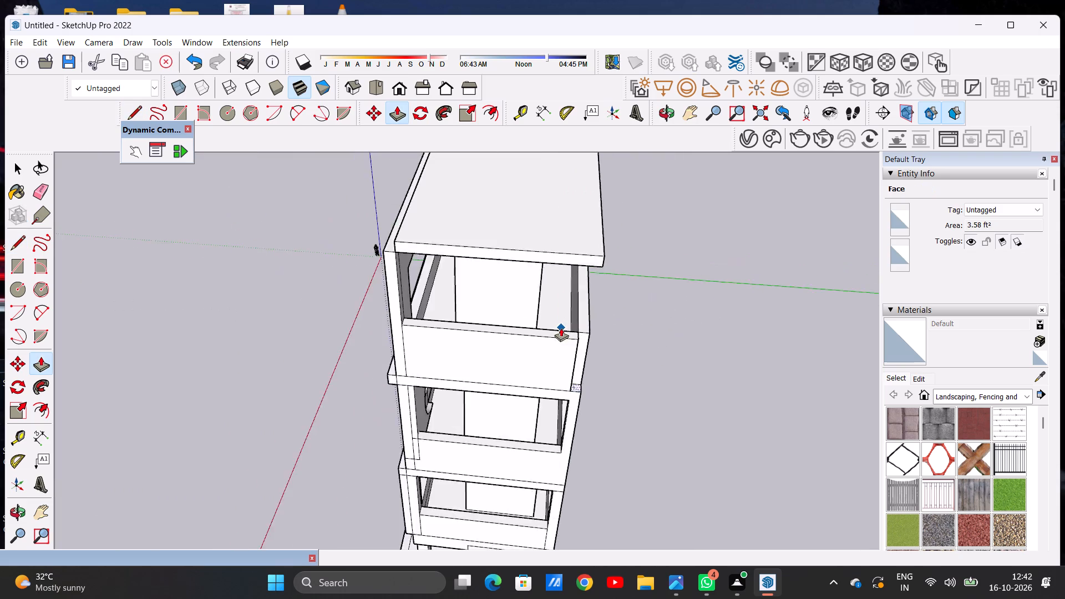
pyautogui.scroll(-4, 561, 328)
pyautogui.scroll(2, 587, 293)
pyautogui.scroll(-1, 587, 293)
pyautogui.scroll(1, 587, 293)
pyautogui.scroll(-1, 587, 293)
pyautogui.scroll(6, 587, 293)
pyautogui.moveTo(567, 322); pyautogui.dragTo(572, 255, button='middle')
pyautogui.scroll(-5, 567, 272)
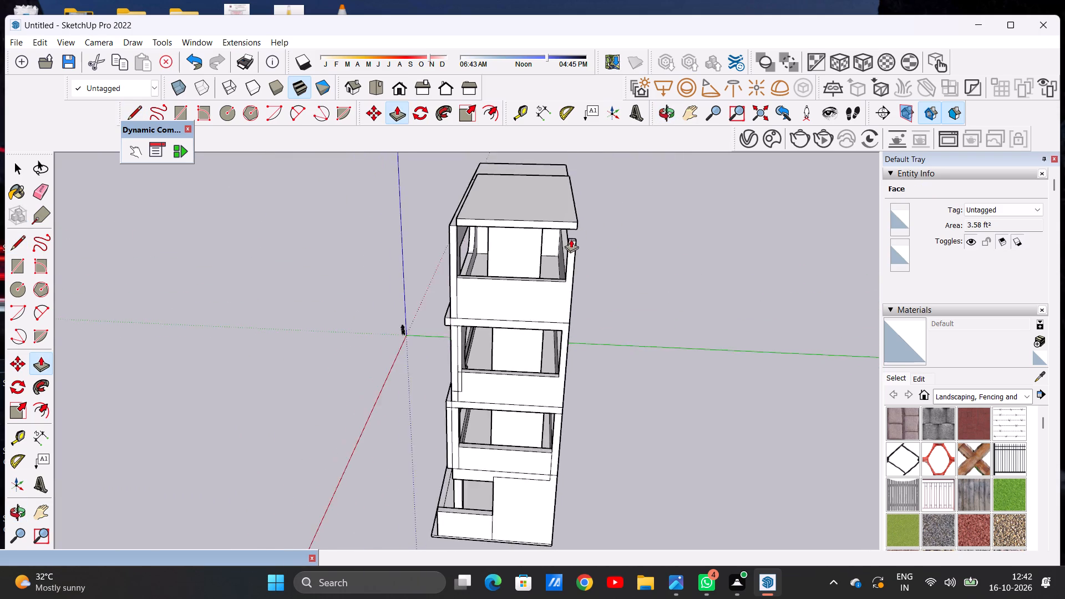
pyautogui.scroll(9, 571, 238)
pyautogui.scroll(-3, 571, 240)
pyautogui.moveTo(571, 247); pyautogui.dragTo(581, 180, button='middle')
pyautogui.moveTo(581, 180); pyautogui.dragTo(581, 185, button='middle')
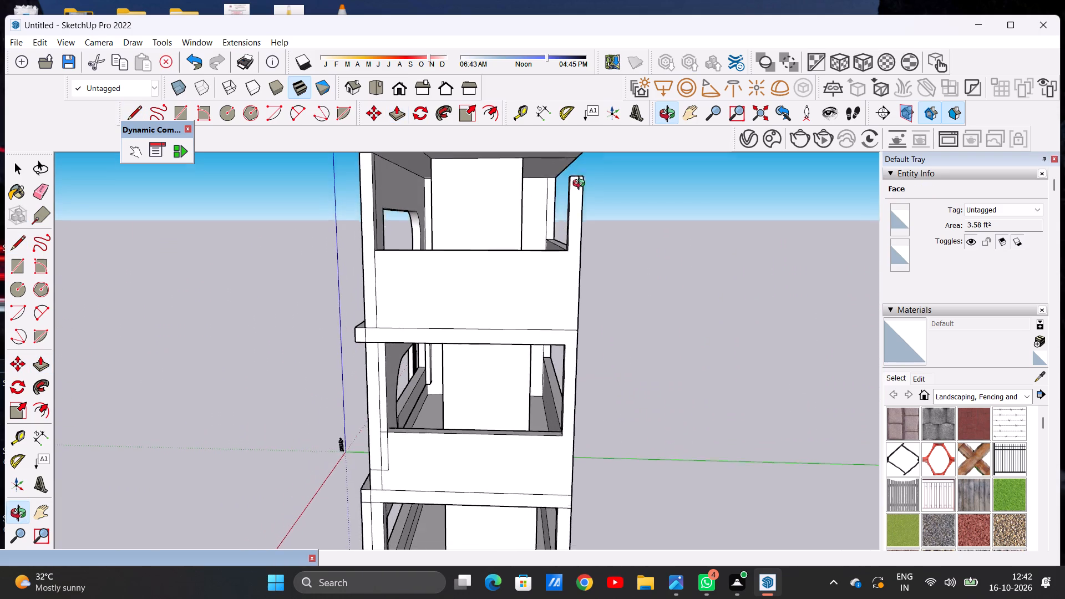
pyautogui.moveTo(581, 185); pyautogui.dragTo(564, 249, button='middle')
pyautogui.scroll(6, 571, 234)
pyautogui.click(579, 229)
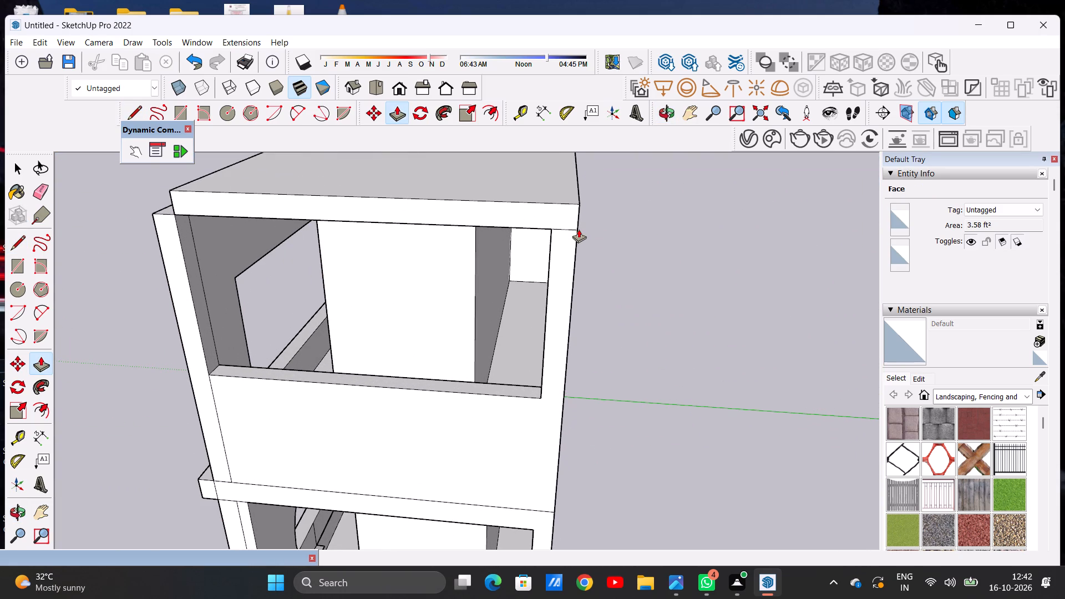
pyautogui.press('space')
# Erase the leftover edge where the new corner column meets the roof slab.
pyautogui.scroll(-11, 514, 304)
pyautogui.scroll(15, 528, 318)
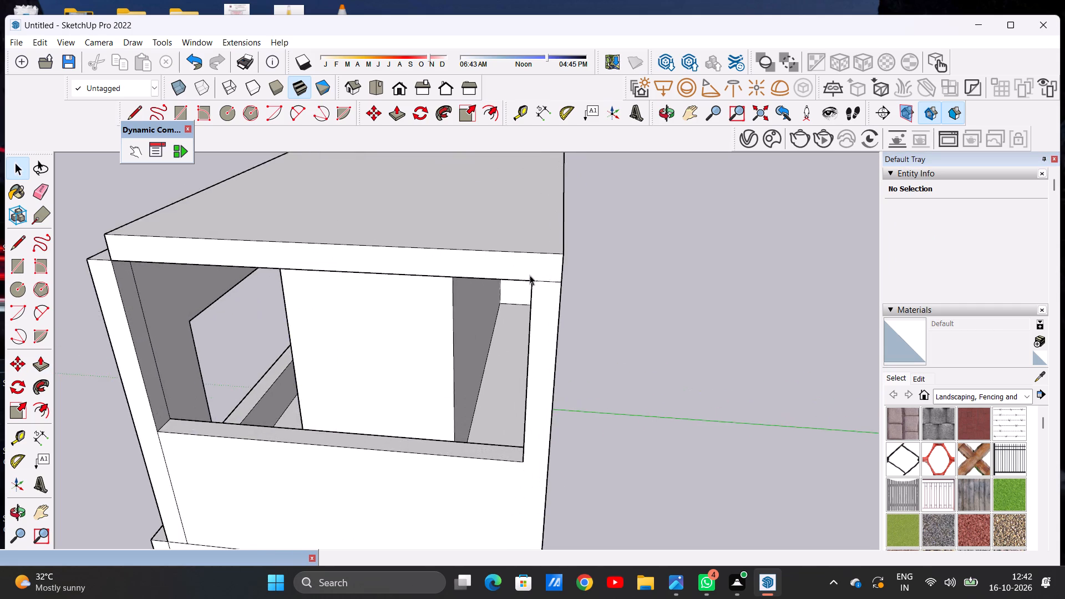
pyautogui.scroll(6, 530, 275)
pyautogui.press('e')
pyautogui.moveTo(552, 272); pyautogui.dragTo(549, 301)
# Push/Pull the roof slab's front edge face outward to be flush with the outer face of the front wall.
pyautogui.scroll(-4, 491, 316)
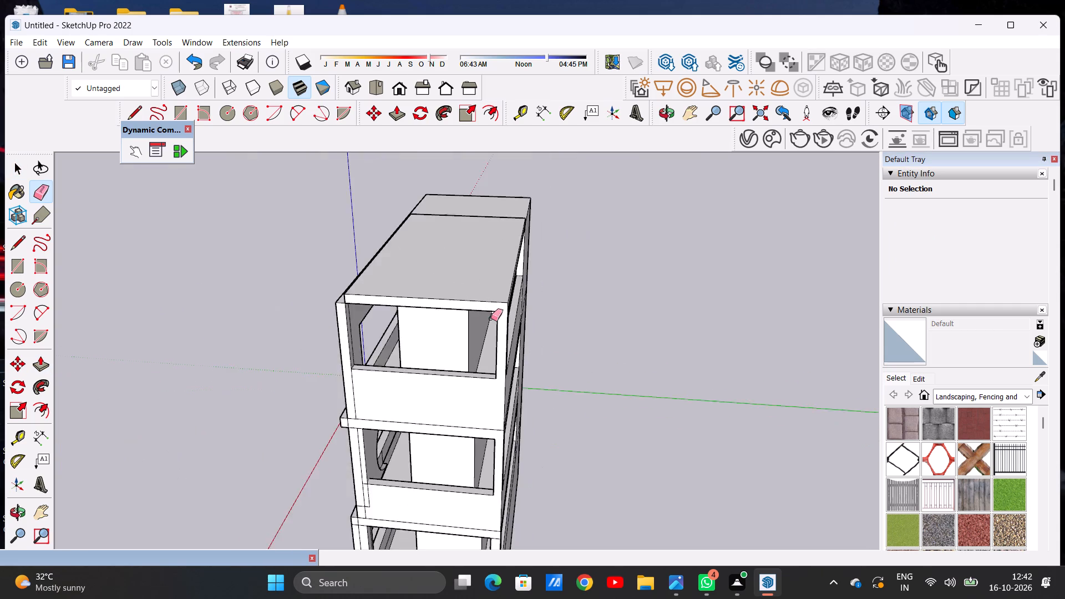
pyautogui.scroll(-9, 491, 318)
pyautogui.moveTo(538, 331); pyautogui.dragTo(603, 341, button='middle')
pyautogui.scroll(-3, 505, 335)
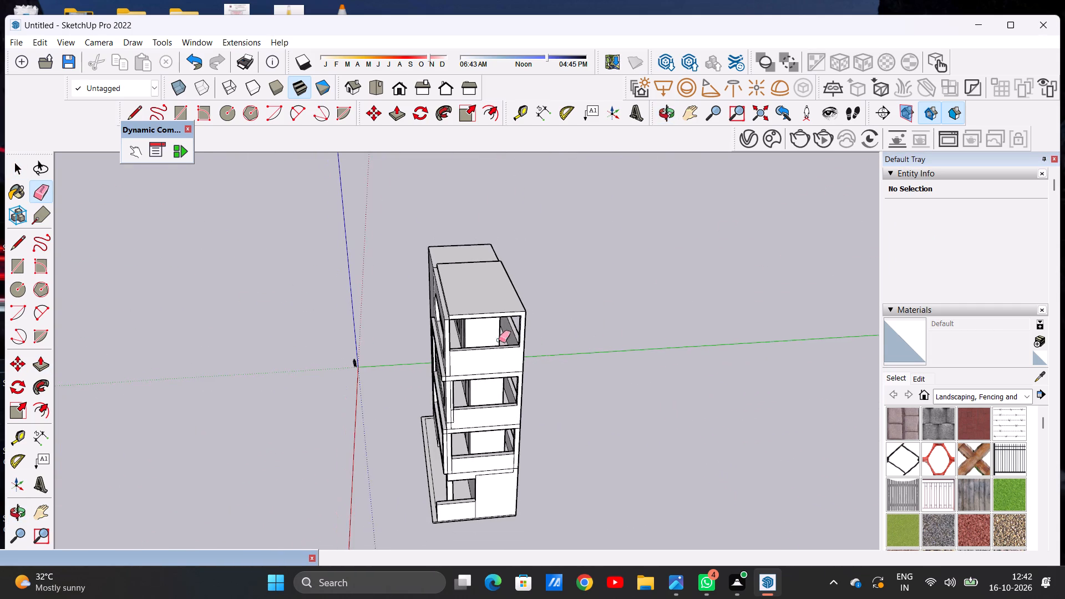
pyautogui.scroll(-1, 499, 340)
pyautogui.moveTo(422, 346); pyautogui.dragTo(616, 356, button='middle')
pyautogui.scroll(15, 505, 316)
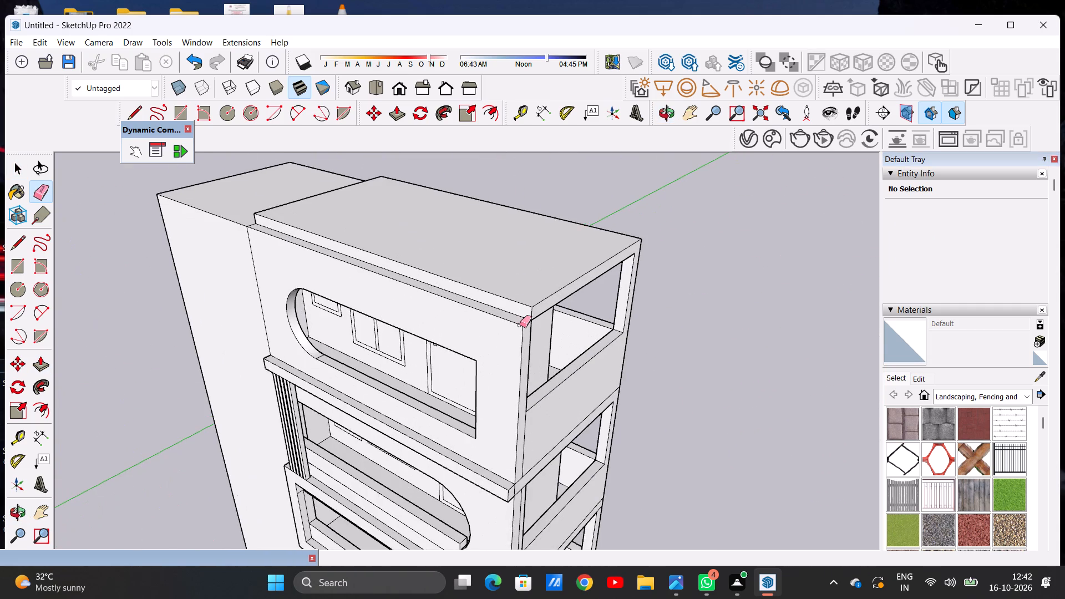
pyautogui.press('space')
pyautogui.write('P')
pyautogui.scroll(4, 534, 298)
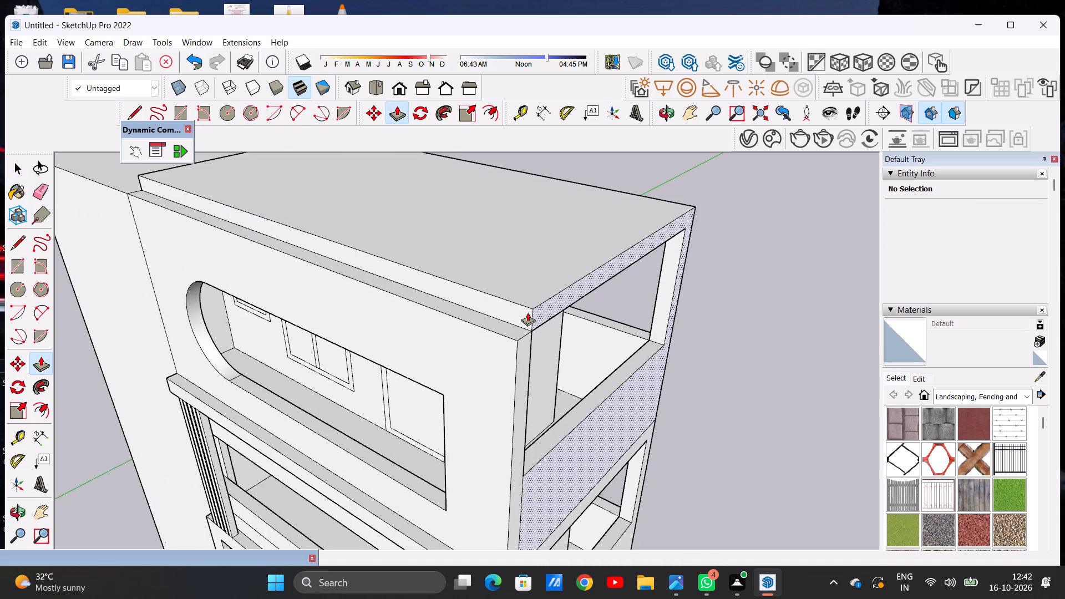
pyautogui.click(528, 312)
pyautogui.click(519, 343)
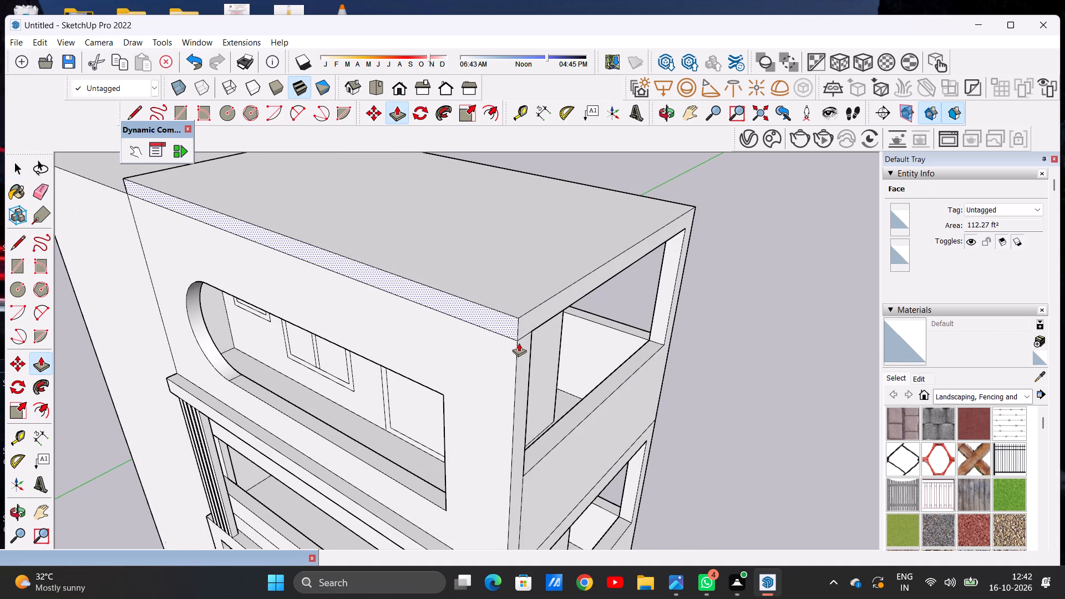
pyautogui.press('space')
# Examine the front facade and the extended roof slab from the front and above.
pyautogui.scroll(-9, 484, 369)
pyautogui.moveTo(382, 354); pyautogui.dragTo(579, 302, button='middle')
pyautogui.scroll(-3, 445, 357)
pyautogui.moveTo(390, 404); pyautogui.dragTo(359, 494, button='middle')
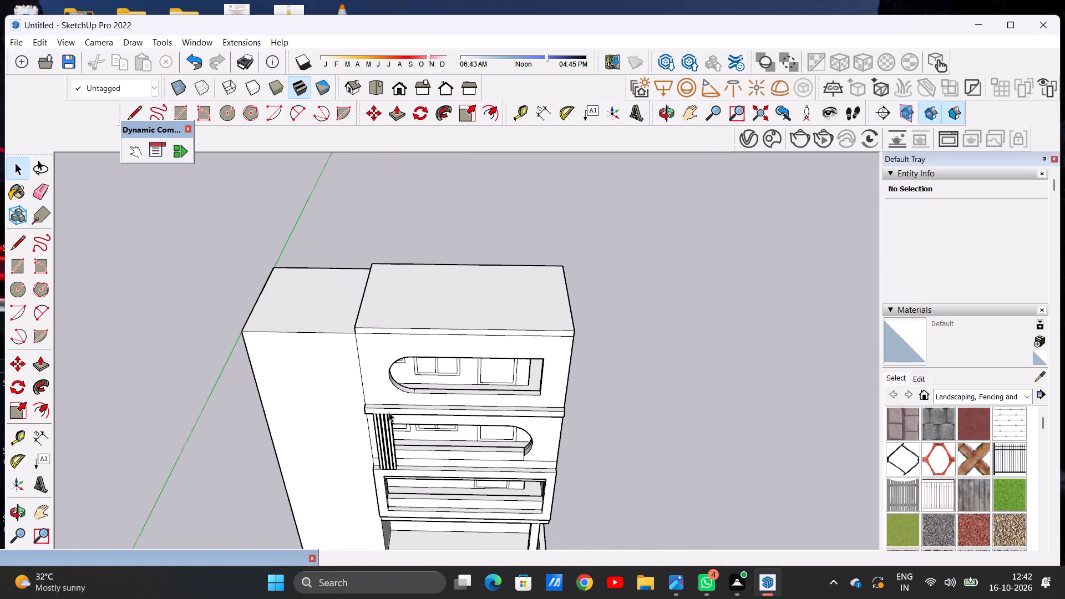
pyautogui.scroll(7, 381, 366)
pyautogui.scroll(-3, 505, 390)
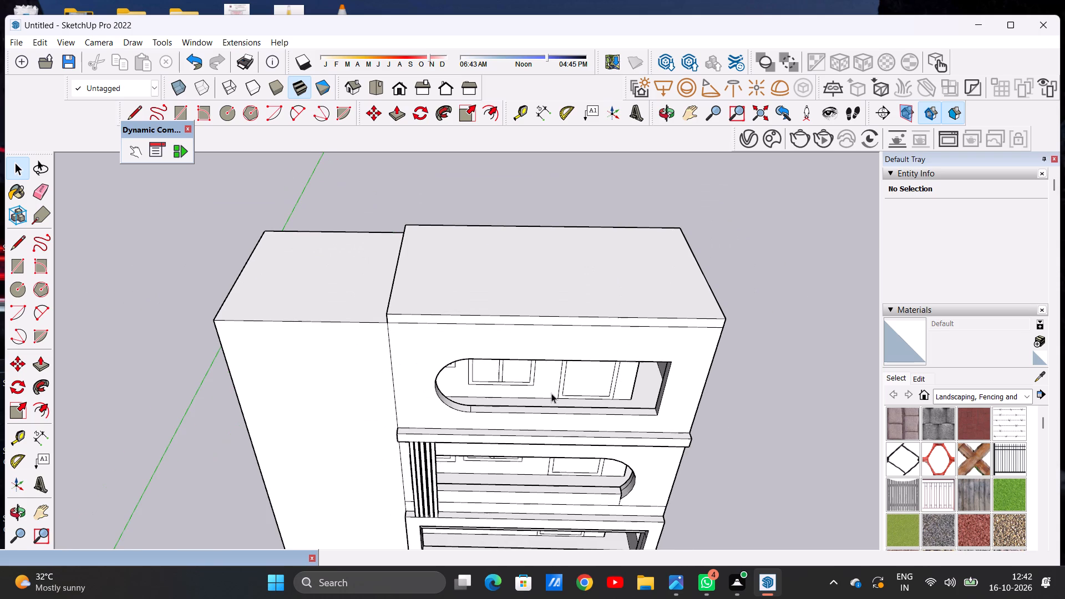
pyautogui.scroll(-6, 551, 393)
pyautogui.scroll(7, 602, 409)
# Push/Pull the straight end face of the top floor's front opening toward the building corner to widen the opening slightly.
pyautogui.moveTo(703, 359); pyautogui.dragTo(724, 354, button='middle')
pyautogui.moveTo(534, 366); pyautogui.dragTo(748, 301, button='middle')
pyautogui.scroll(5, 600, 287)
pyautogui.press('p')
pyautogui.scroll(5, 590, 275)
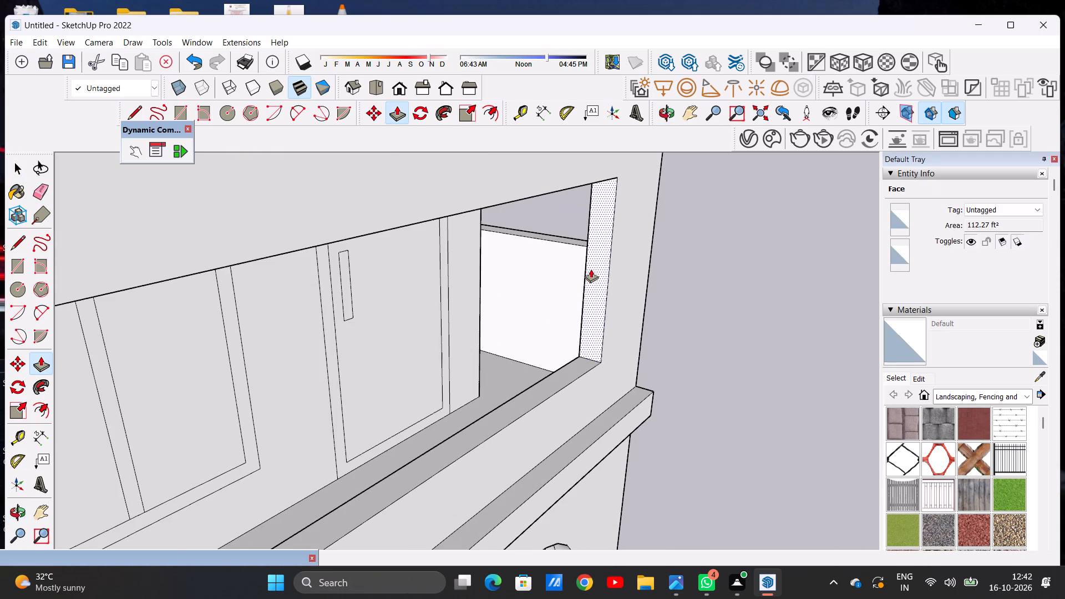
pyautogui.click(591, 269)
pyautogui.click(615, 260)
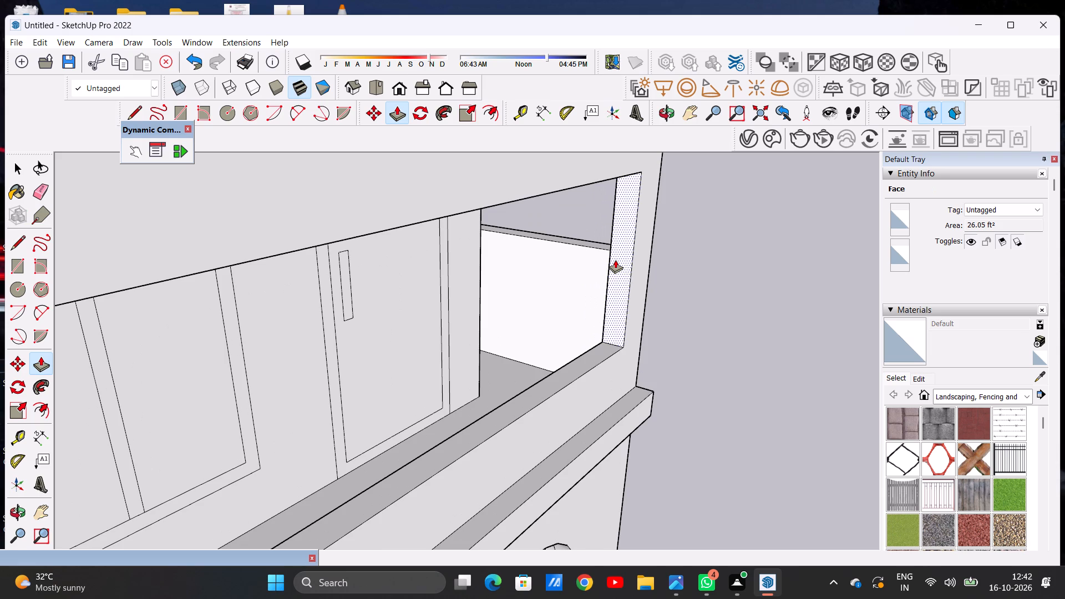
# Push/Pull the straight end face of the top floor's front opening further toward the building corner.
pyautogui.press('space')
pyautogui.scroll(-10, 542, 343)
pyautogui.moveTo(601, 378); pyautogui.dragTo(370, 343, button='middle')
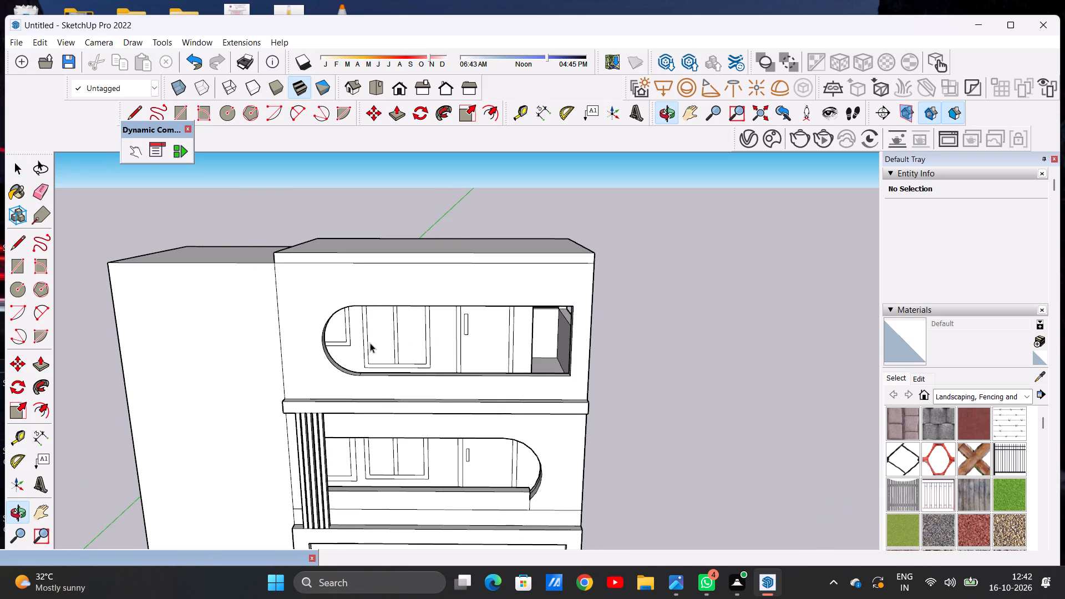
pyautogui.scroll(-2, 370, 343)
pyautogui.scroll(5, 545, 353)
pyautogui.moveTo(496, 358); pyautogui.dragTo(671, 366, button='middle')
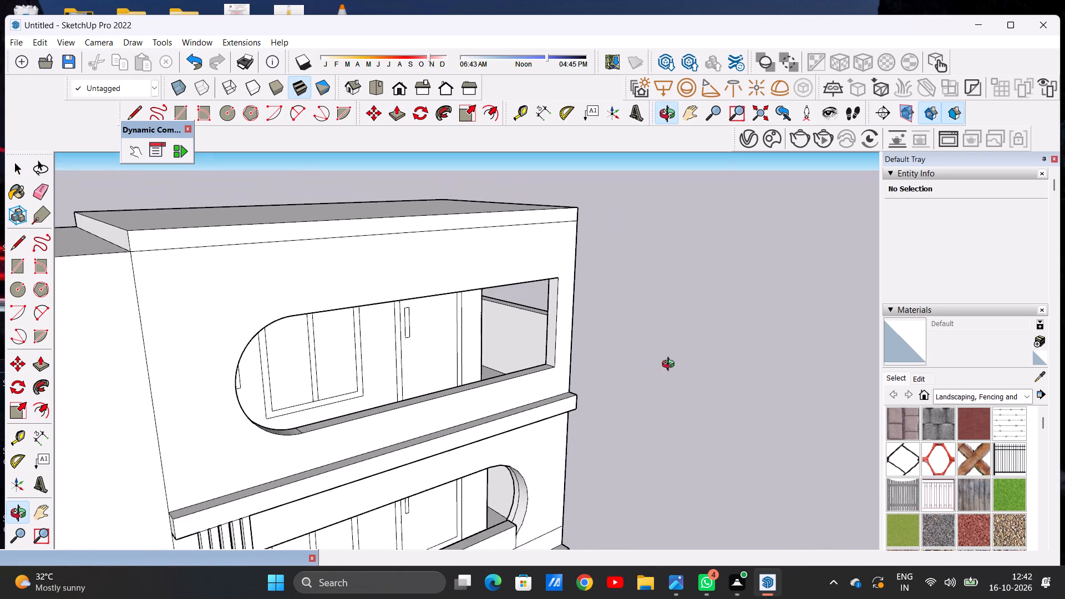
pyautogui.moveTo(671, 366); pyautogui.dragTo(674, 367, button='middle')
pyautogui.press('p')
pyautogui.scroll(11, 556, 311)
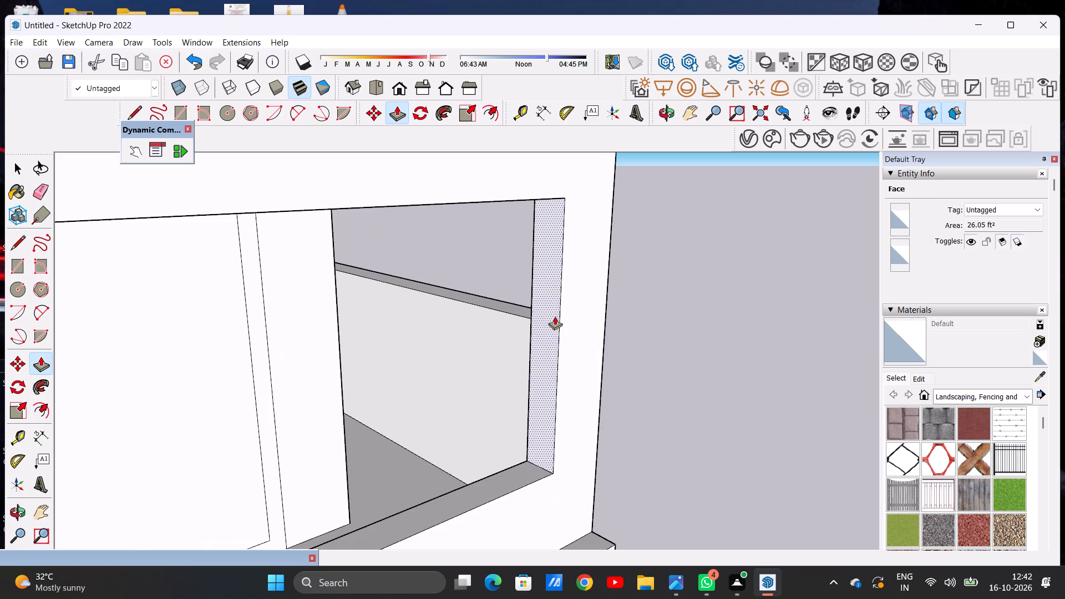
pyautogui.click(547, 331)
pyautogui.click(574, 325)
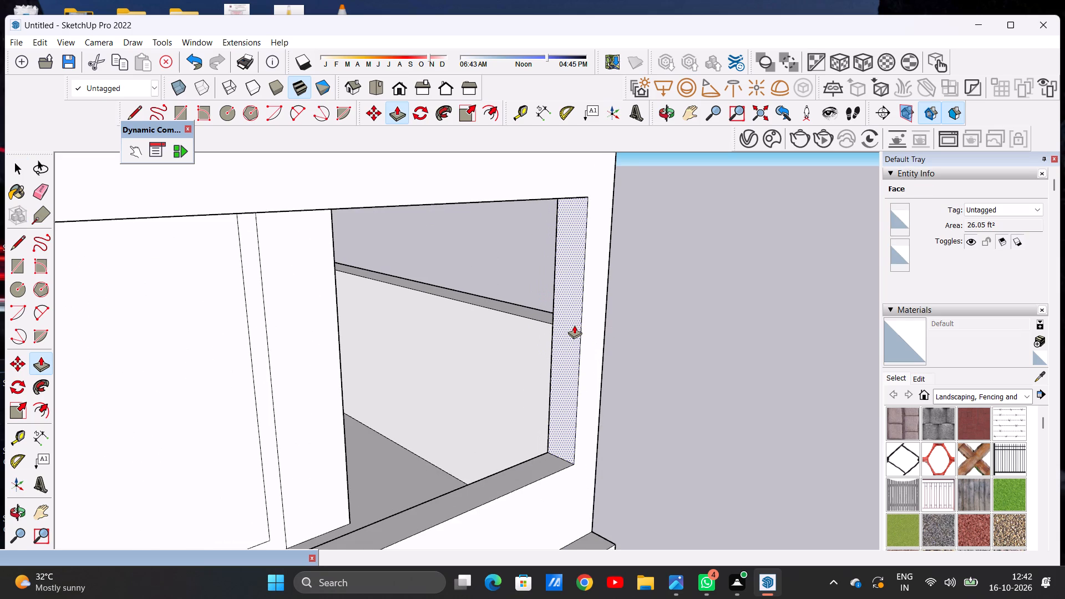
pyautogui.press('space')
# Examine the widened top-floor opening and the ledge beneath it from the front and above.
pyautogui.scroll(-16, 538, 344)
pyautogui.moveTo(549, 375); pyautogui.dragTo(389, 384, button='middle')
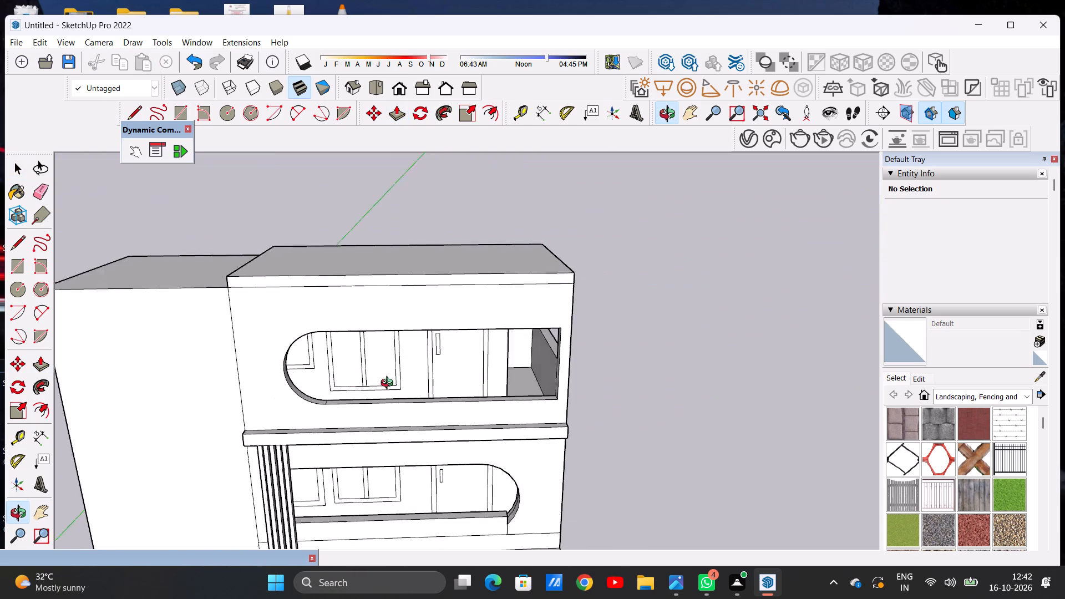
pyautogui.moveTo(389, 384); pyautogui.dragTo(363, 311, button='middle')
pyautogui.scroll(1, 354, 322)
pyautogui.scroll(-3, 490, 384)
pyautogui.moveTo(548, 415); pyautogui.dragTo(544, 468, button='middle')
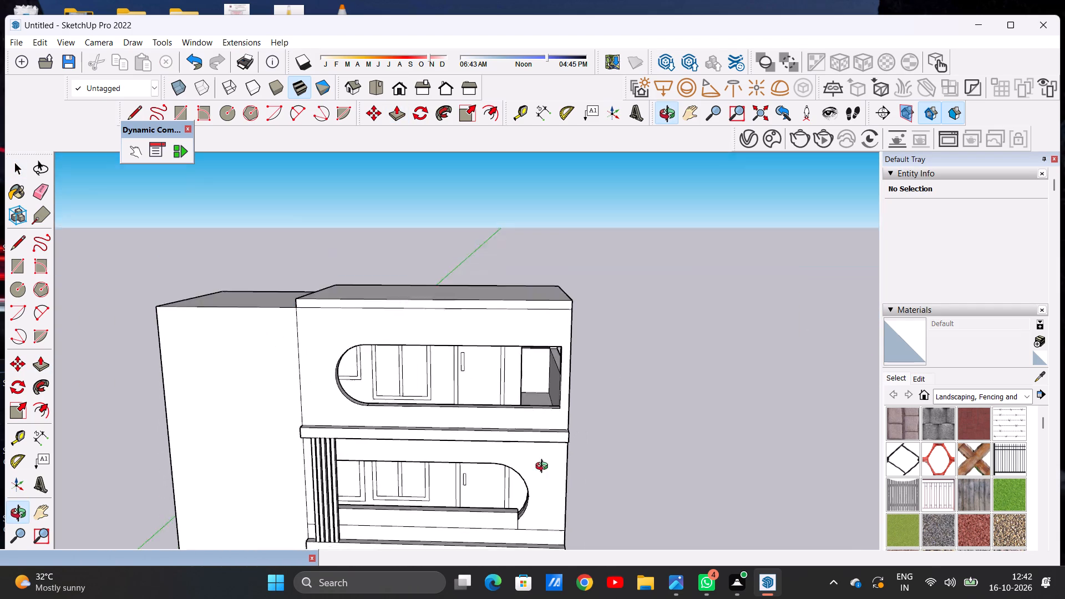
pyautogui.moveTo(544, 468); pyautogui.dragTo(546, 487, button='middle')
pyautogui.scroll(1, 554, 461)
pyautogui.scroll(-1, 554, 461)
pyautogui.scroll(1, 554, 461)
pyautogui.scroll(-1, 553, 460)
pyautogui.scroll(2, 553, 455)
# Draw a line across the top face of the ledge below the top-floor opening, near the building corner.
pyautogui.moveTo(554, 427); pyautogui.dragTo(557, 489, button='middle')
pyautogui.scroll(5, 559, 460)
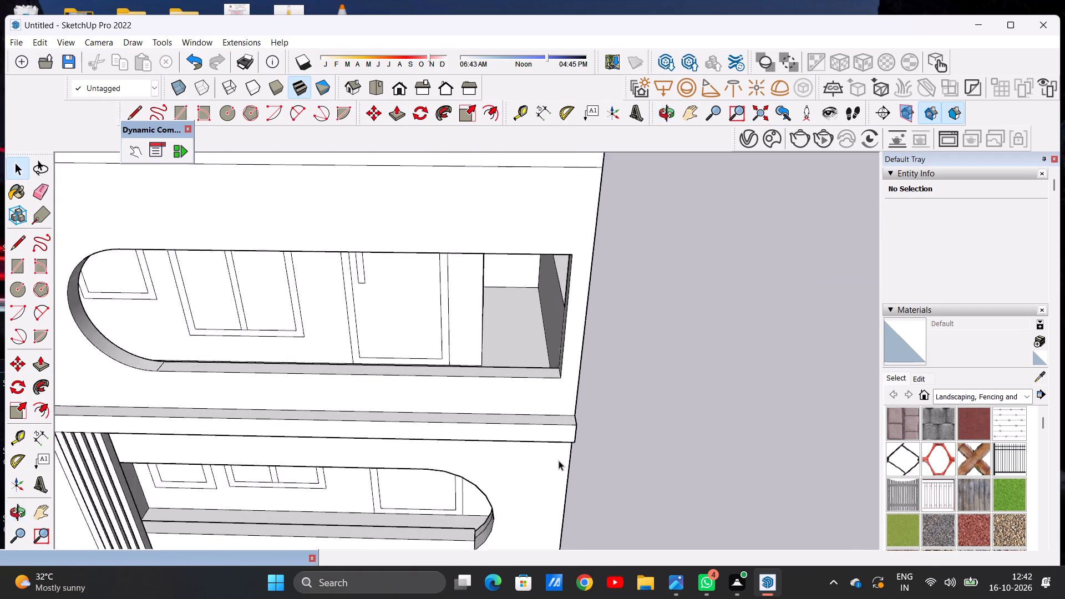
pyautogui.press('l')
pyautogui.moveTo(552, 434); pyautogui.dragTo(556, 485, button='middle')
pyautogui.scroll(7, 587, 434)
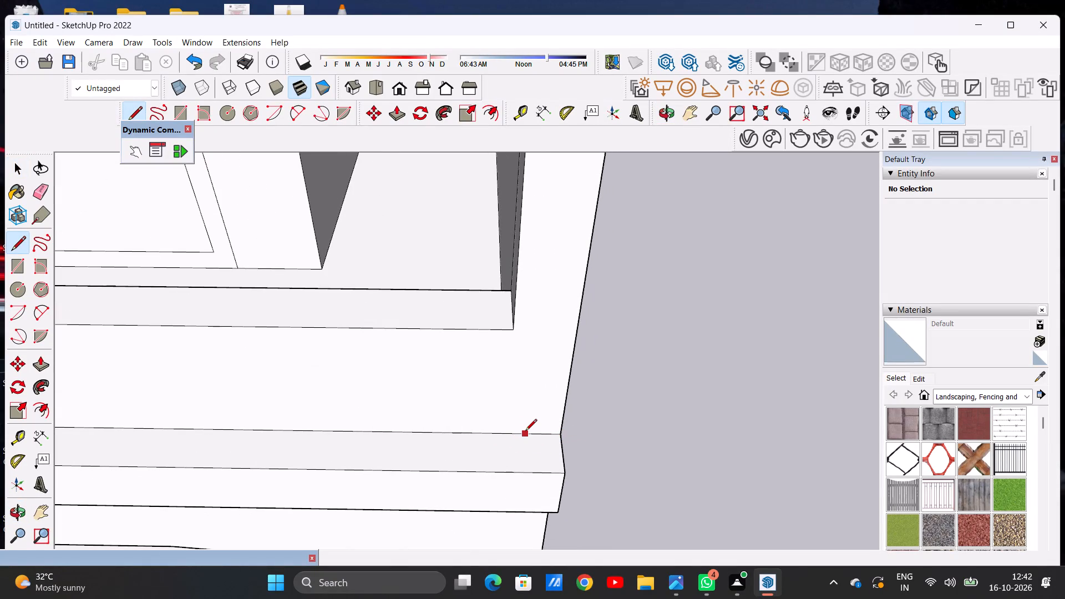
pyautogui.click(529, 433)
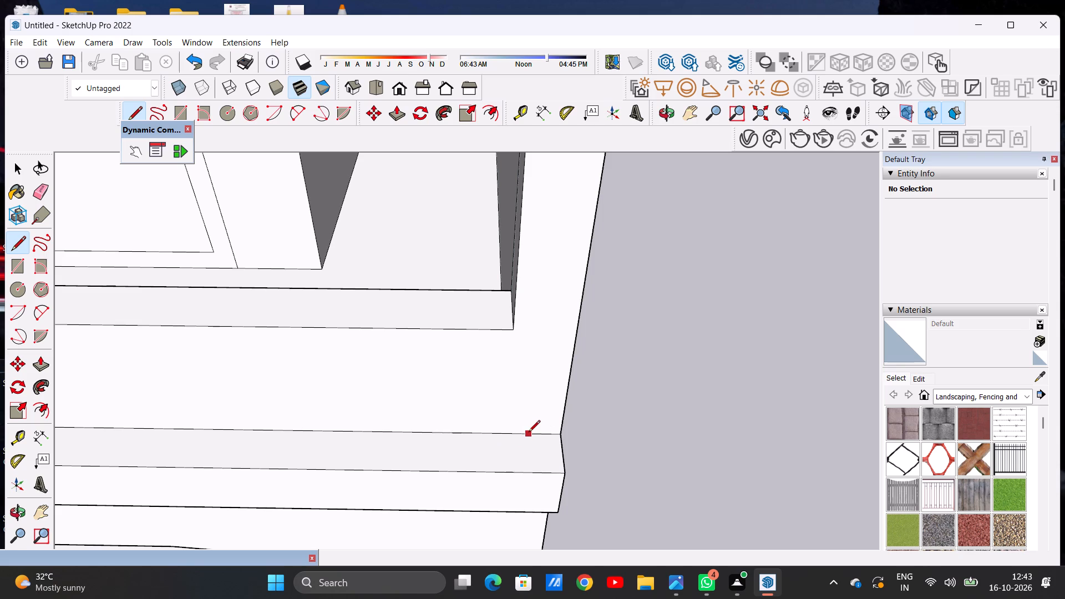
pyautogui.click(532, 473)
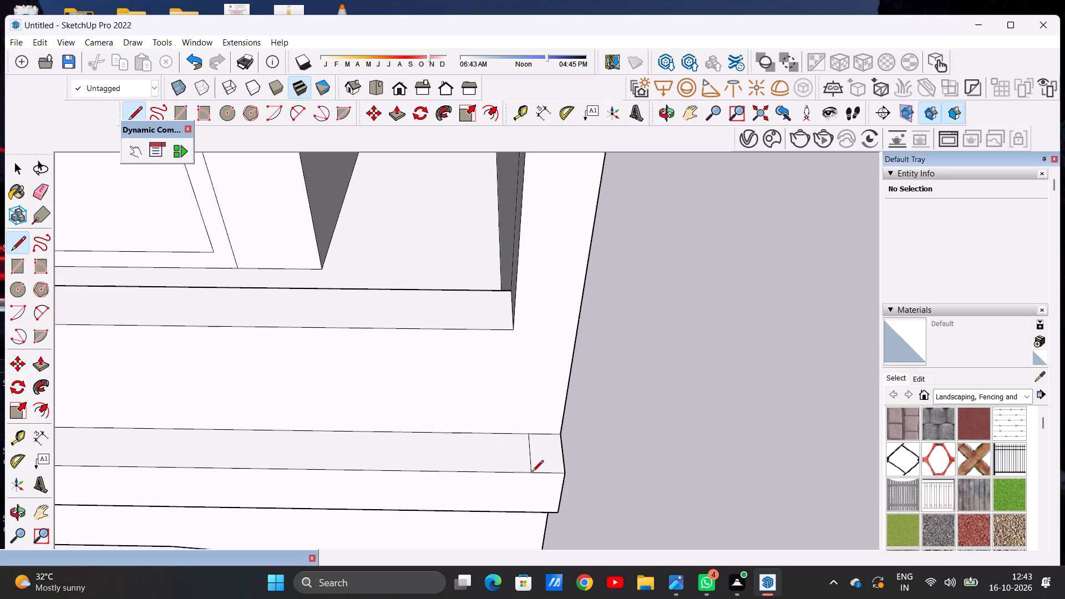
pyautogui.press('space')
pyautogui.doubleClick(547, 464)
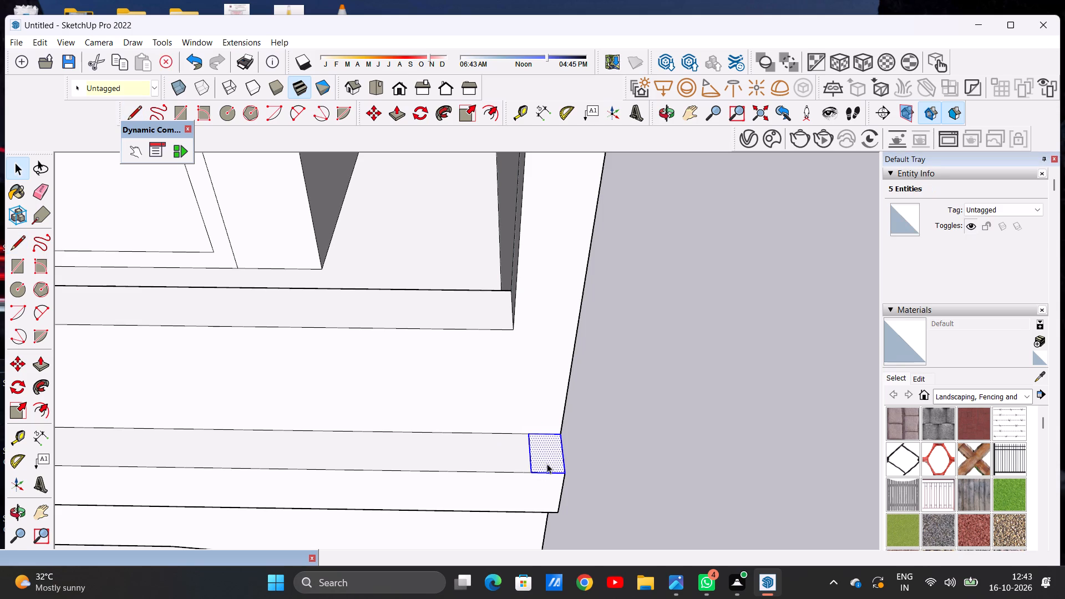
pyautogui.click(628, 450)
# Draw a second line across the ledge closer to the corner and join the two lines halfway across its depth.
pyautogui.press('l')
pyautogui.scroll(2, 542, 451)
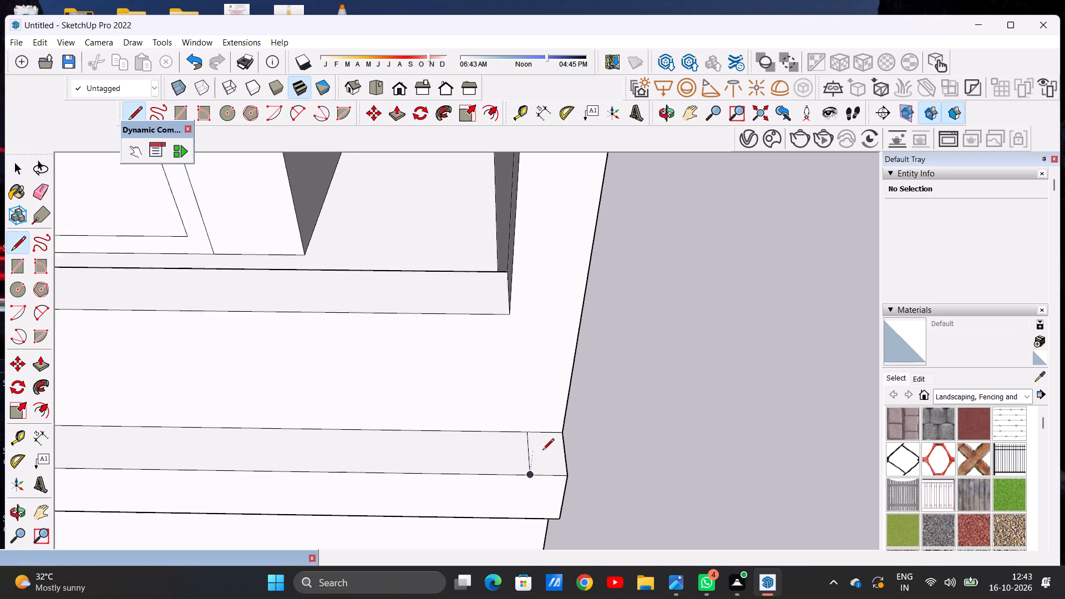
pyautogui.scroll(2, 542, 451)
pyautogui.click(559, 424)
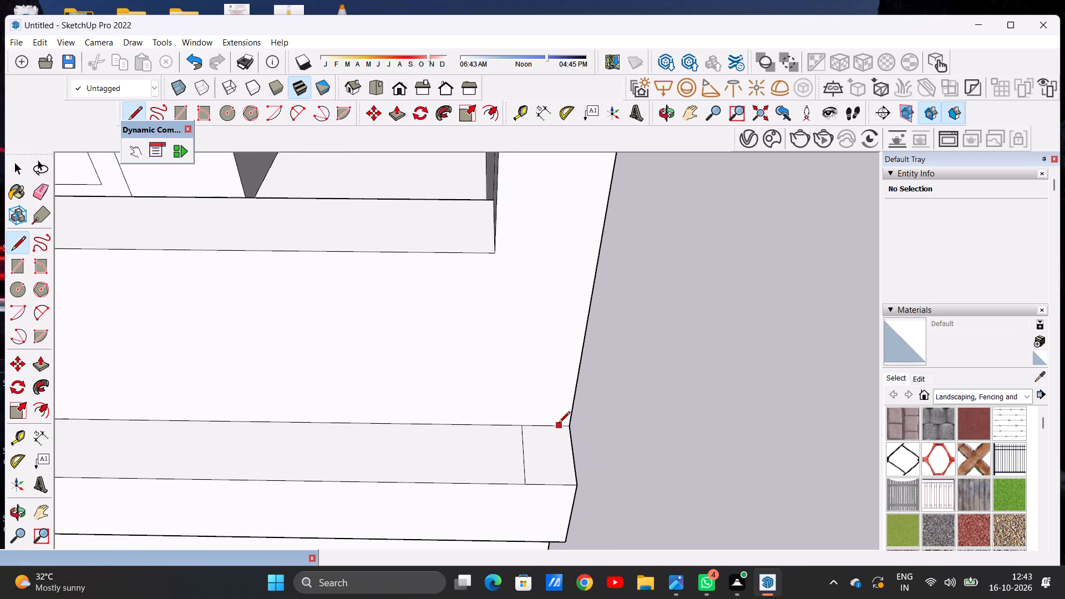
pyautogui.click(567, 481)
pyautogui.scroll(5, 523, 459)
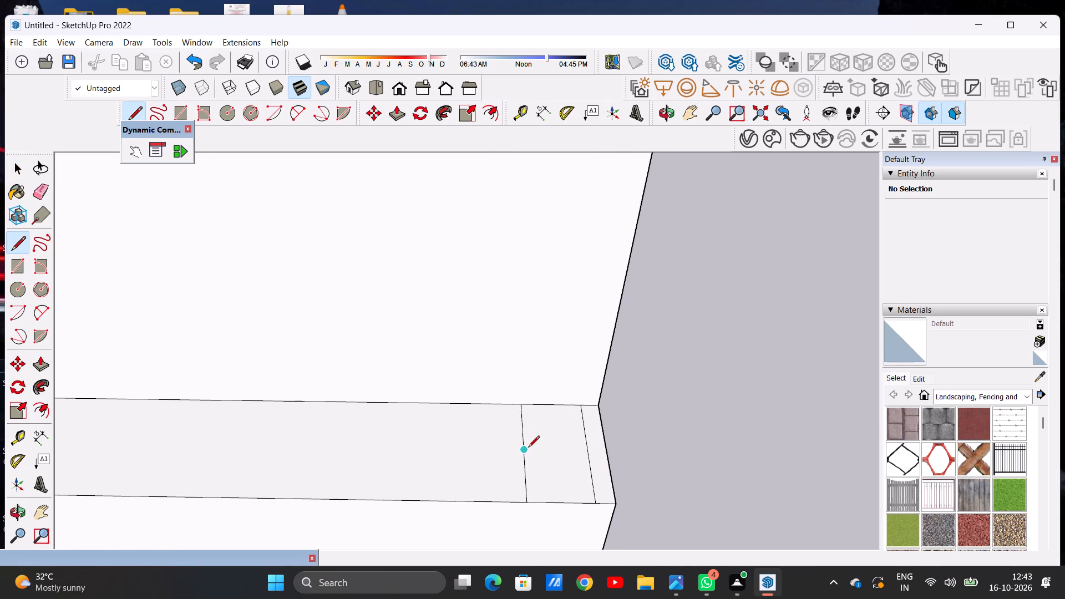
pyautogui.click(527, 448)
pyautogui.click(585, 447)
pyautogui.press('space')
# Erase the two line pieces between the joining line and the wall, leaving a small square at the ledge's outer edge.
pyautogui.write('E')
pyautogui.moveTo(508, 423); pyautogui.dragTo(537, 429)
pyautogui.moveTo(590, 432); pyautogui.dragTo(574, 429)
pyautogui.press('space')
# Copy the small square four times along the ledge's outer edge, leaving narrow gaps in a row away from the corner.
pyautogui.scroll(-7, 541, 435)
pyautogui.scroll(5, 550, 461)
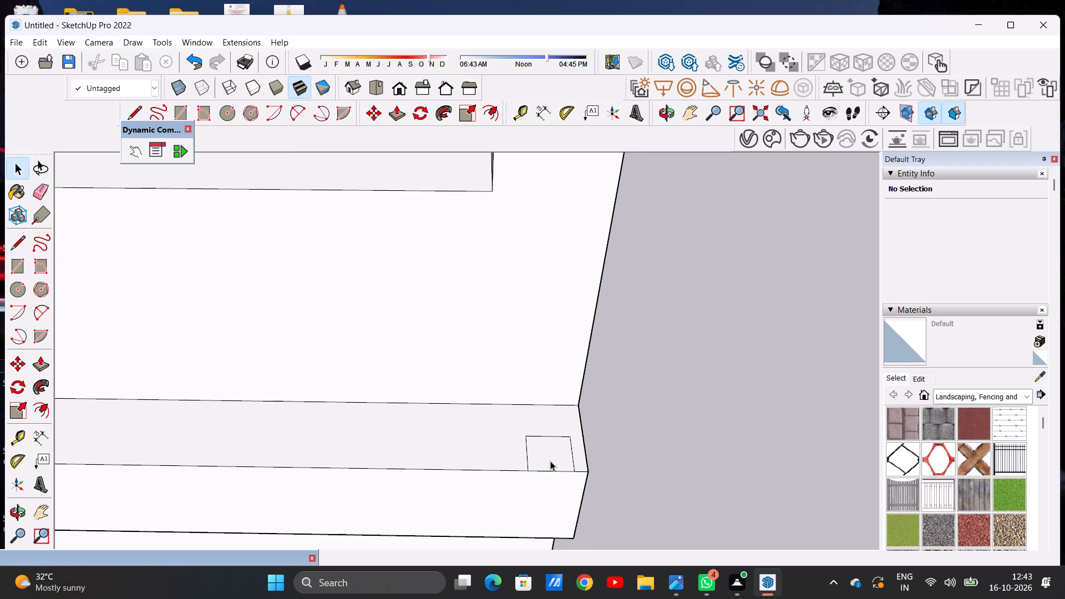
pyautogui.doubleClick(550, 461)
pyautogui.press('m')
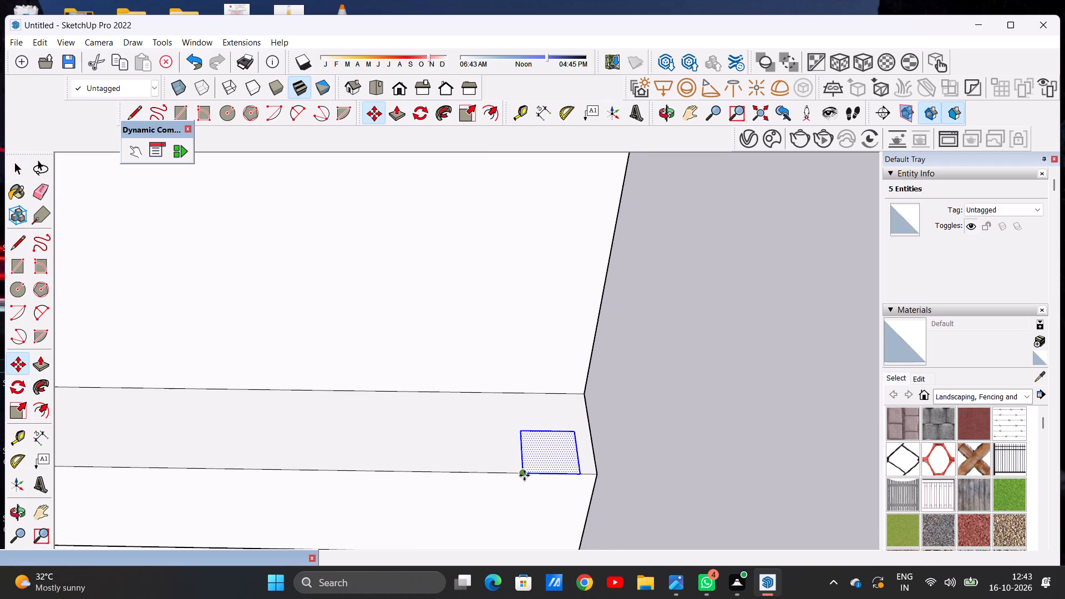
pyautogui.click(527, 476)
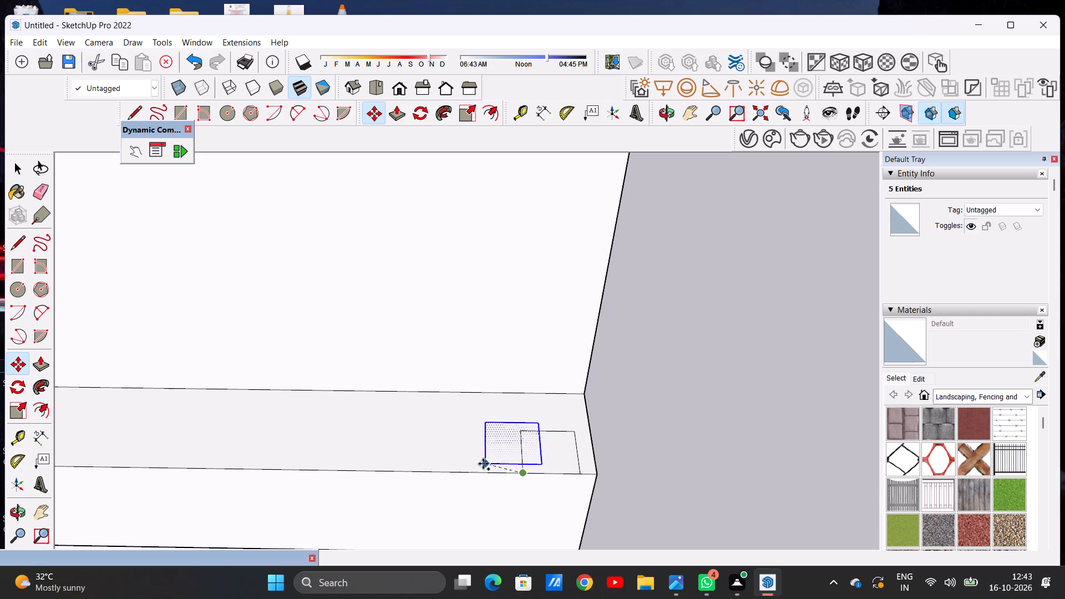
pyautogui.click(453, 469)
pyautogui.click(453, 469)
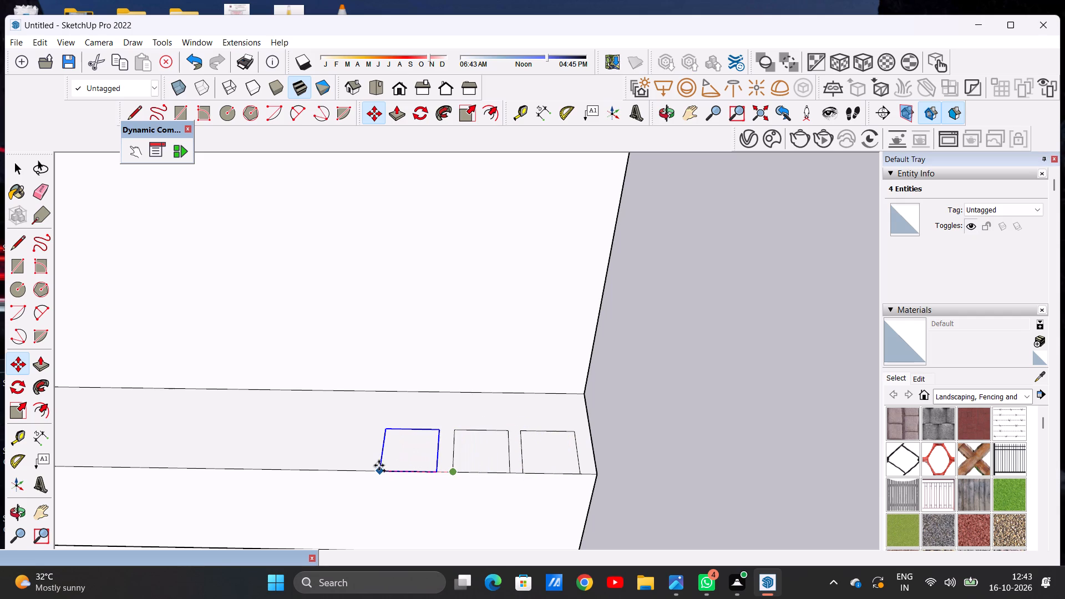
pyautogui.click(384, 465)
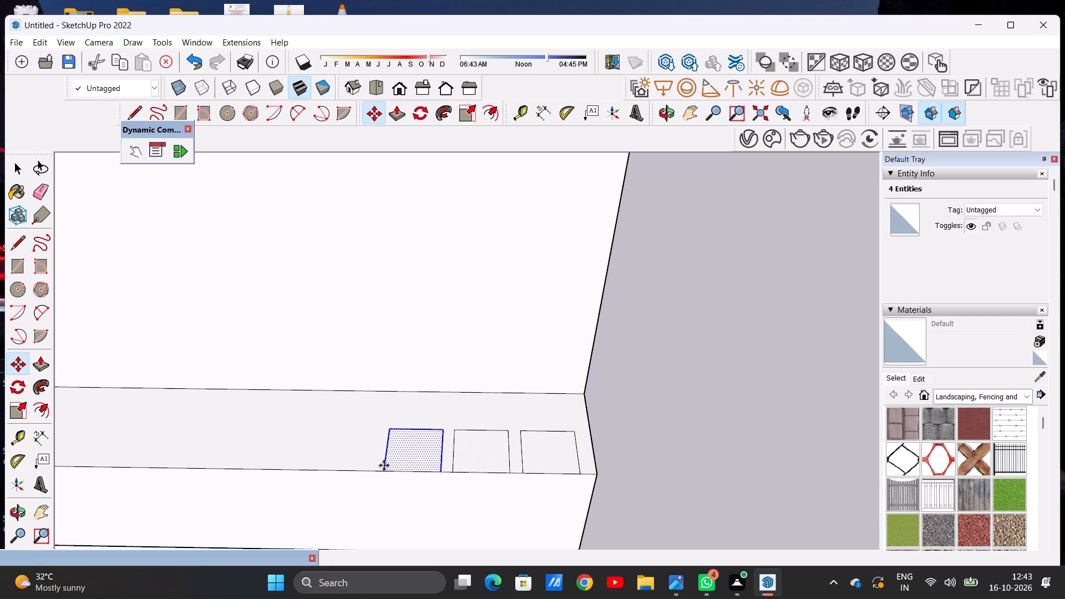
pyautogui.click(384, 469)
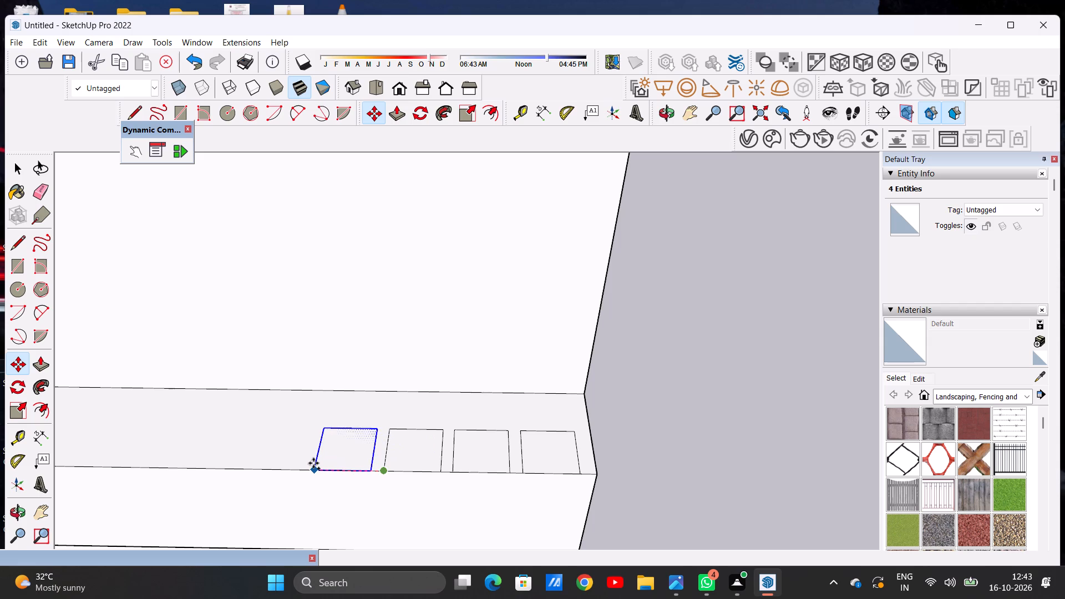
pyautogui.click(320, 463)
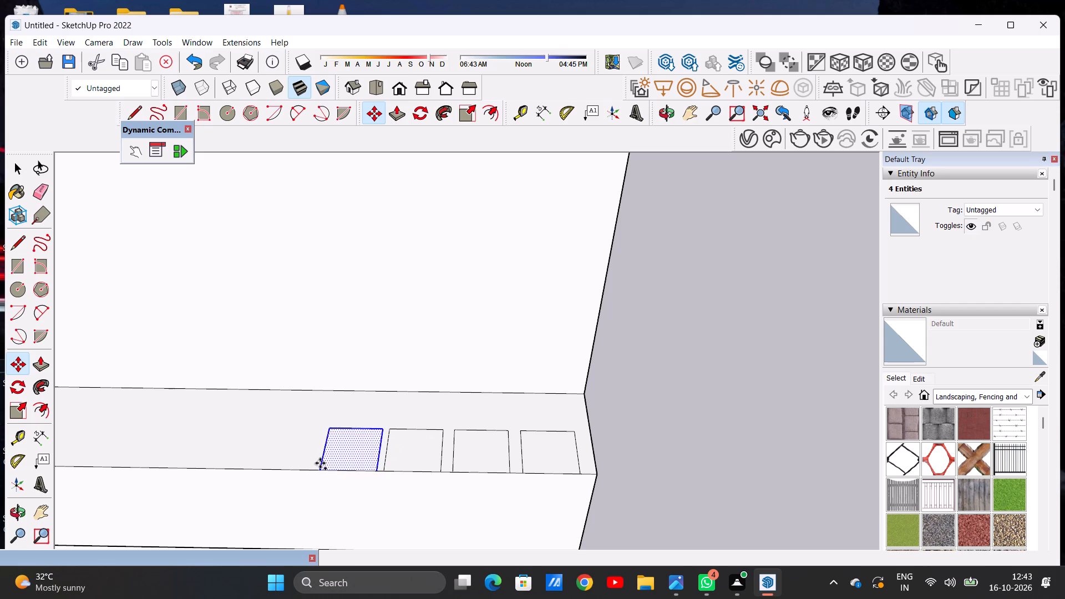
pyautogui.click(320, 463)
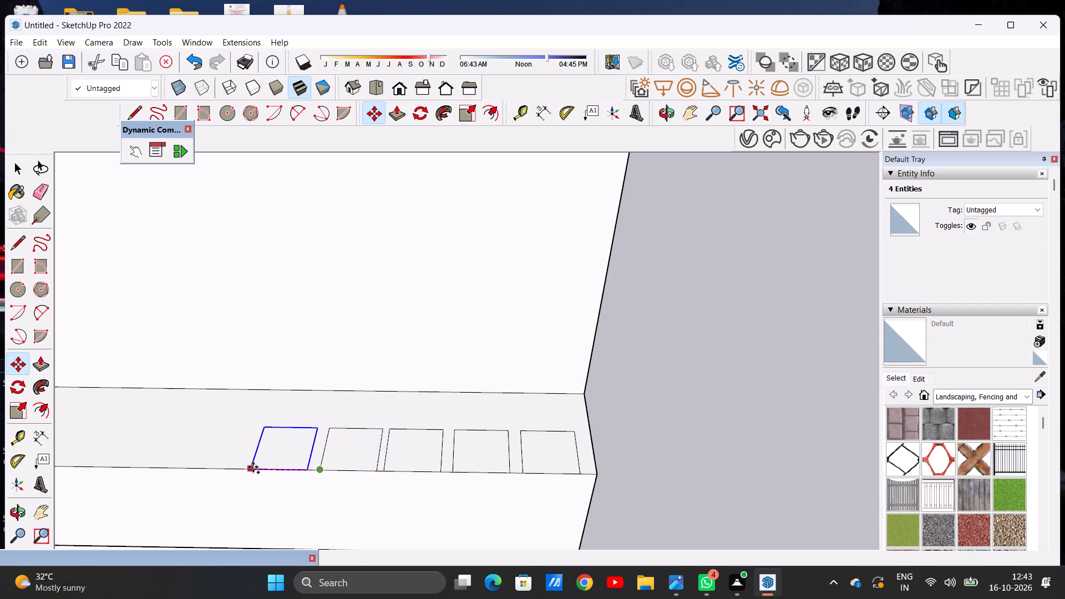
pyautogui.click(253, 467)
pyautogui.press('space')
pyautogui.click(704, 417)
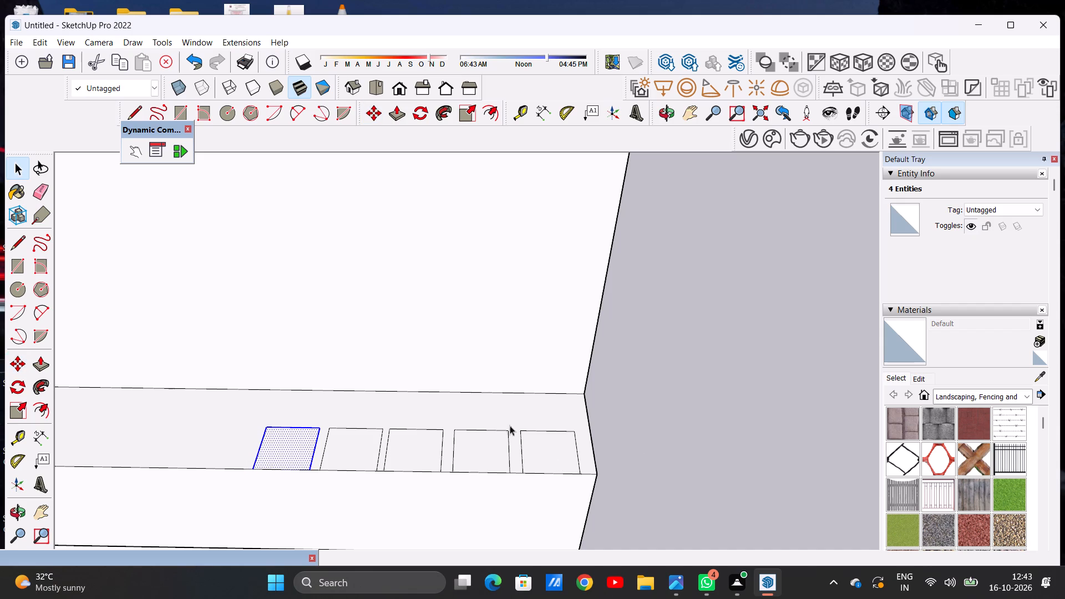
# Push/Pull the square nearest the building corner upward to the top of the roof slab to form a vertical fin.
pyautogui.scroll(-20, 450, 428)
pyautogui.scroll(-4, 450, 428)
pyautogui.scroll(5, 397, 433)
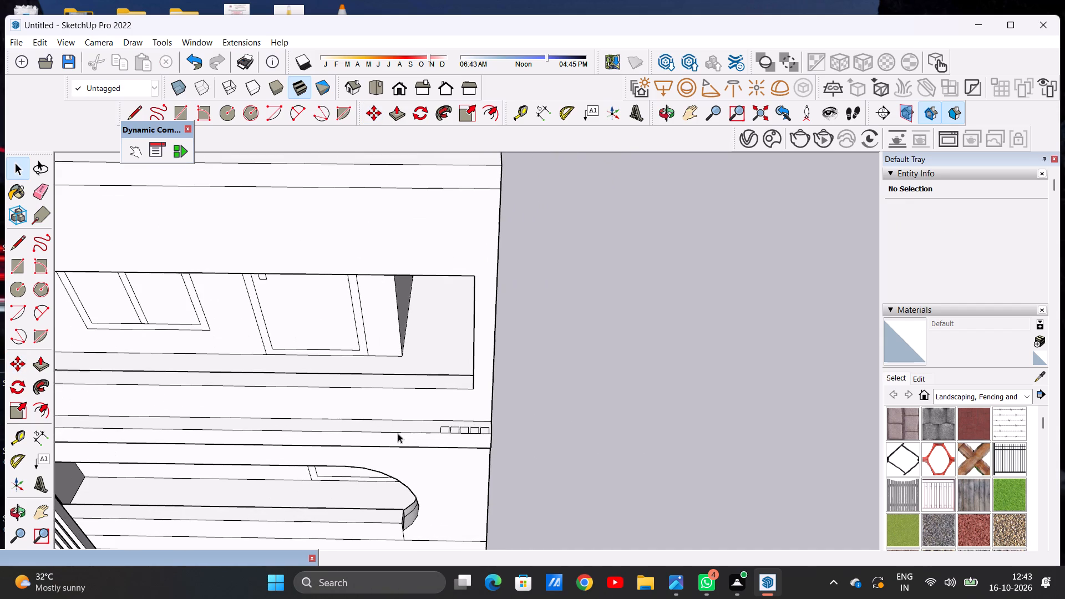
pyautogui.moveTo(471, 421); pyautogui.dragTo(471, 422, button='middle')
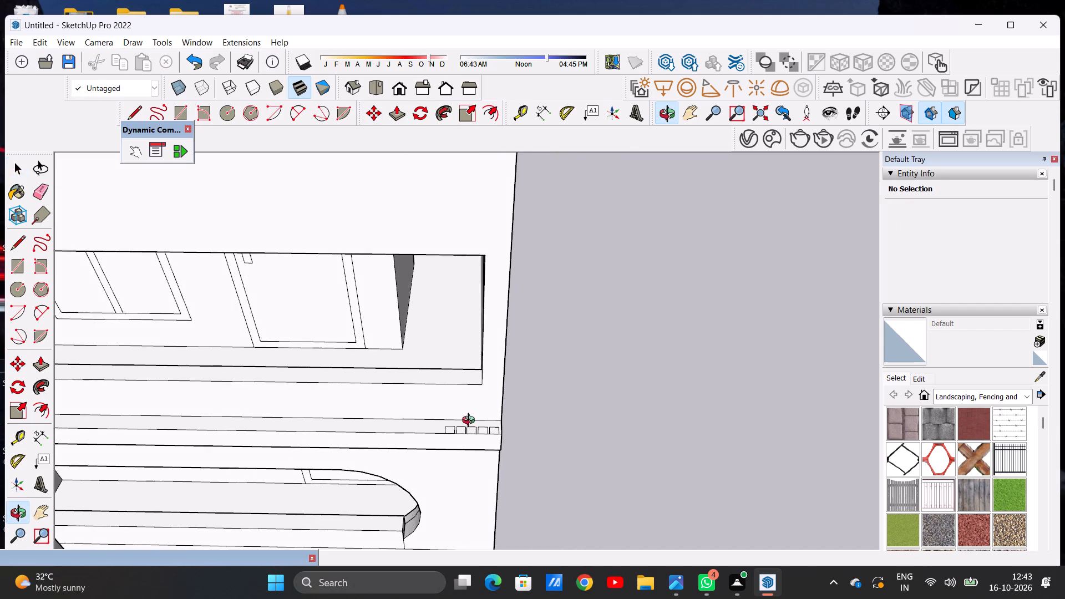
pyautogui.moveTo(471, 422); pyautogui.dragTo(469, 471, button='middle')
pyautogui.press('p')
pyautogui.scroll(5, 497, 458)
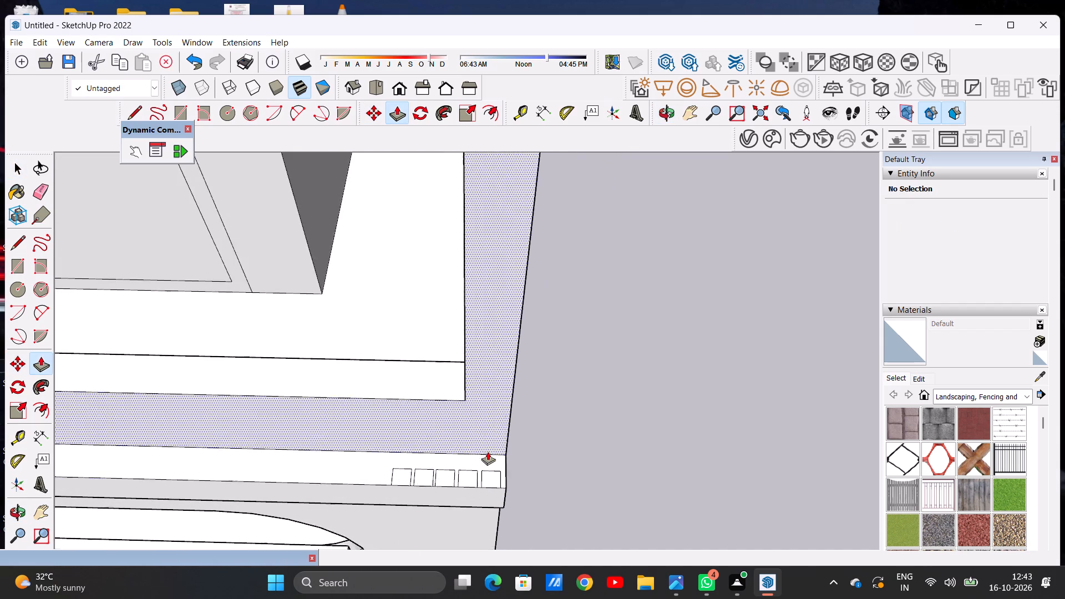
pyautogui.scroll(8, 488, 451)
pyautogui.click(484, 484)
pyautogui.scroll(-2, 504, 379)
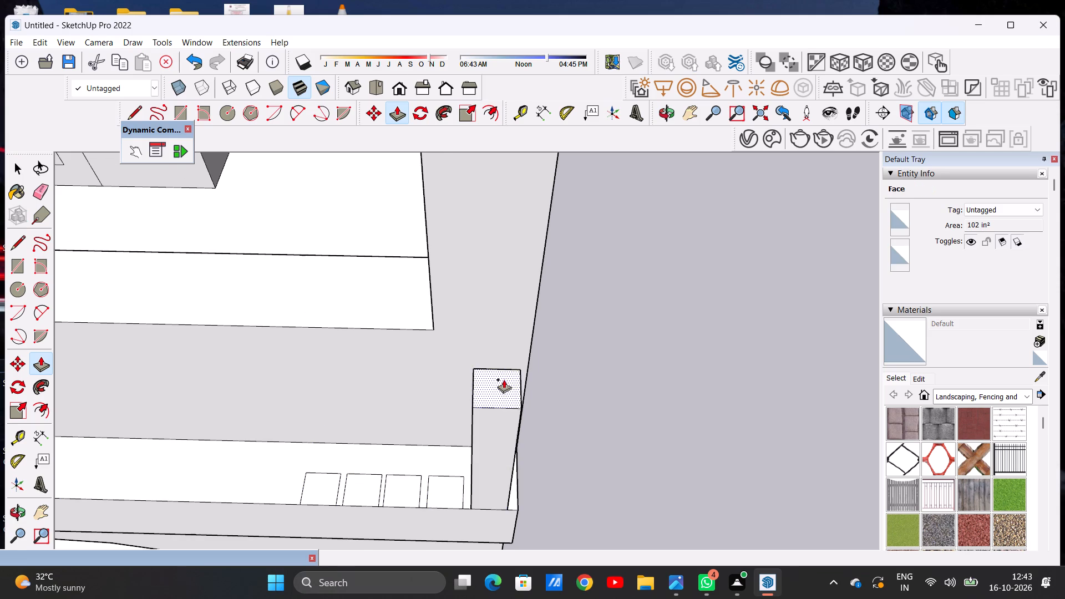
pyautogui.scroll(-18, 504, 379)
pyautogui.scroll(3, 507, 280)
pyautogui.scroll(-1, 508, 273)
pyautogui.scroll(6, 508, 273)
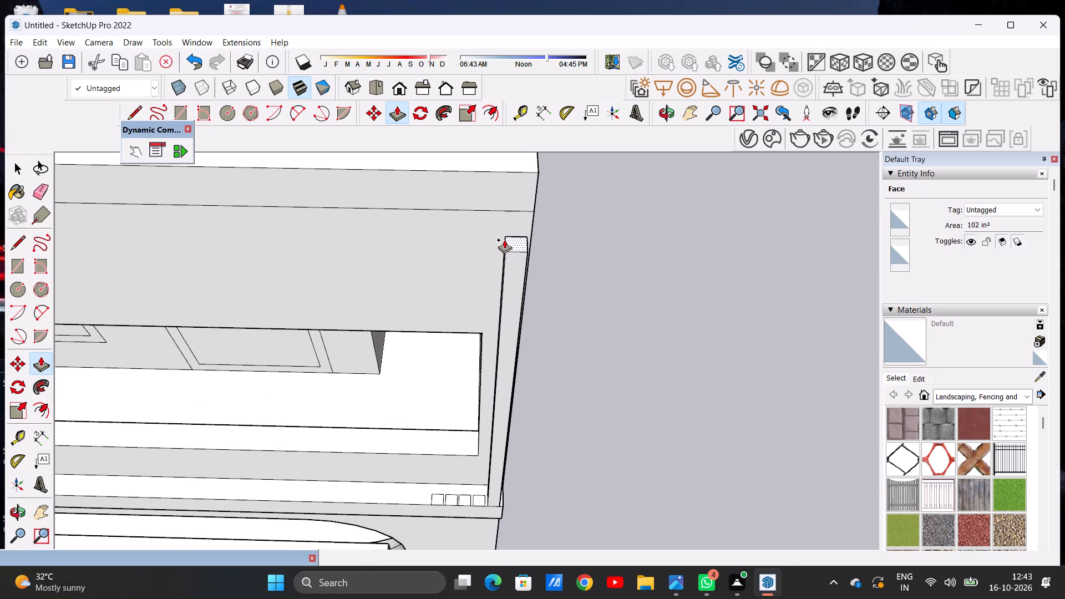
pyautogui.scroll(-15, 504, 243)
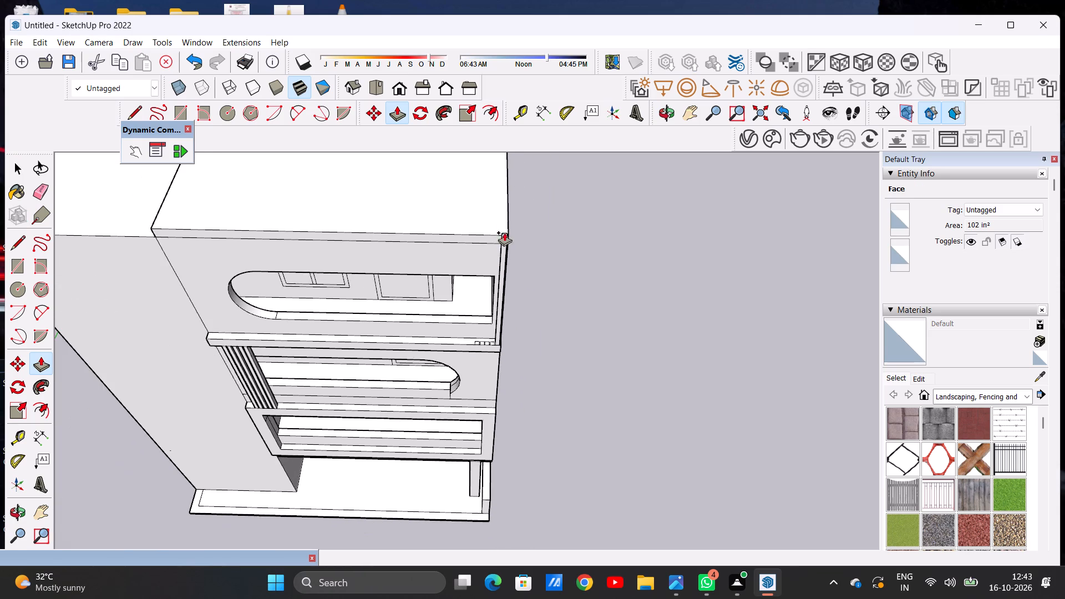
pyautogui.scroll(6, 508, 231)
pyautogui.scroll(-1, 508, 232)
pyautogui.scroll(5, 508, 232)
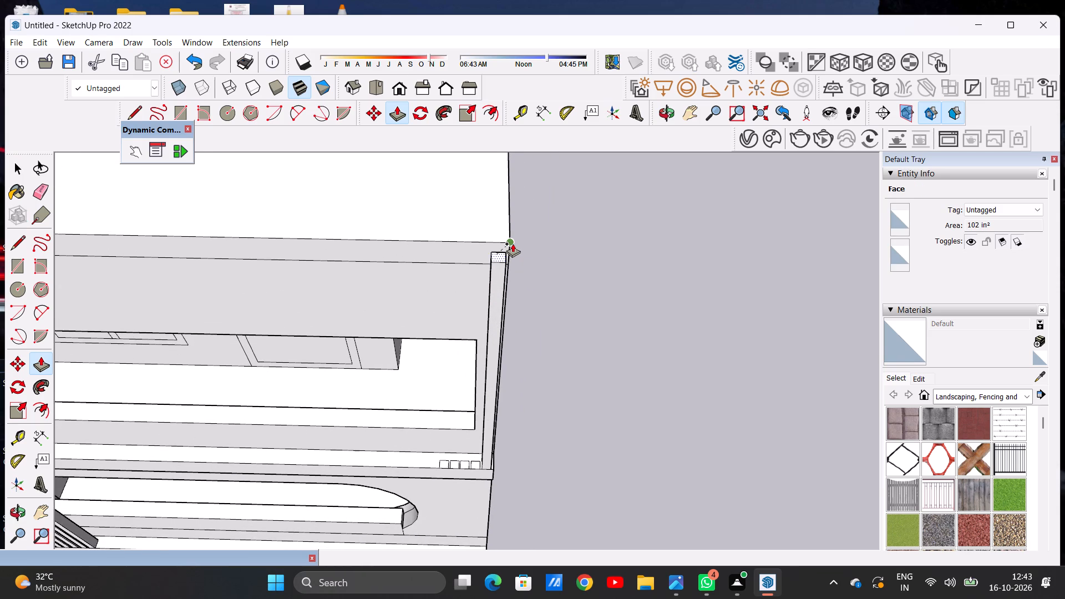
pyautogui.click(513, 243)
pyautogui.press('space')
# Examine the new corner fin and its top end at the roof slab from the front and above.
pyautogui.scroll(-7, 439, 340)
pyautogui.moveTo(461, 384); pyautogui.dragTo(479, 242, button='middle')
pyautogui.scroll(-2, 459, 280)
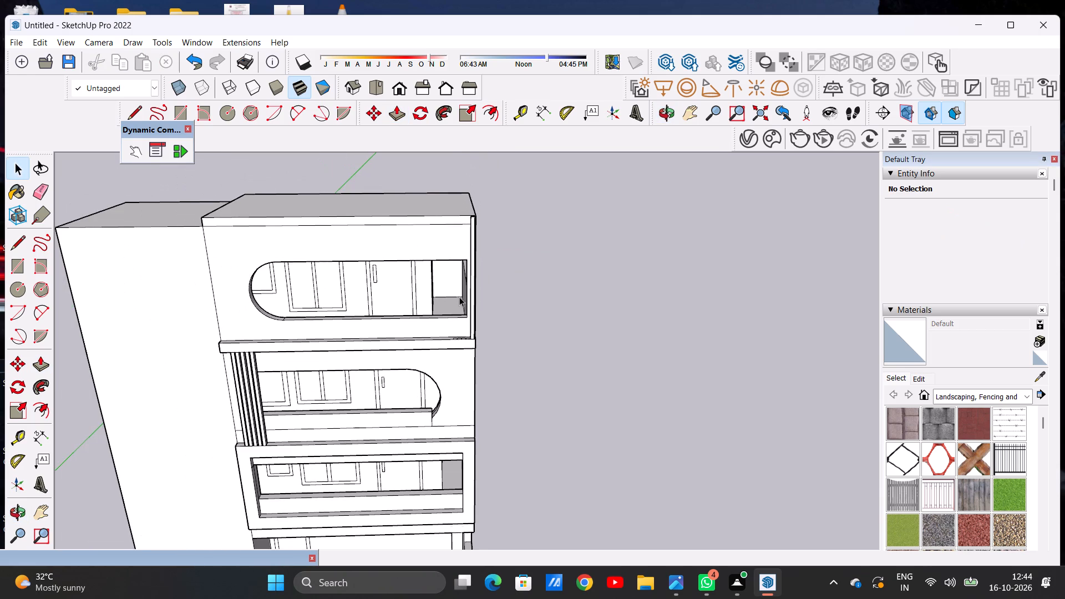
pyautogui.scroll(-2, 459, 297)
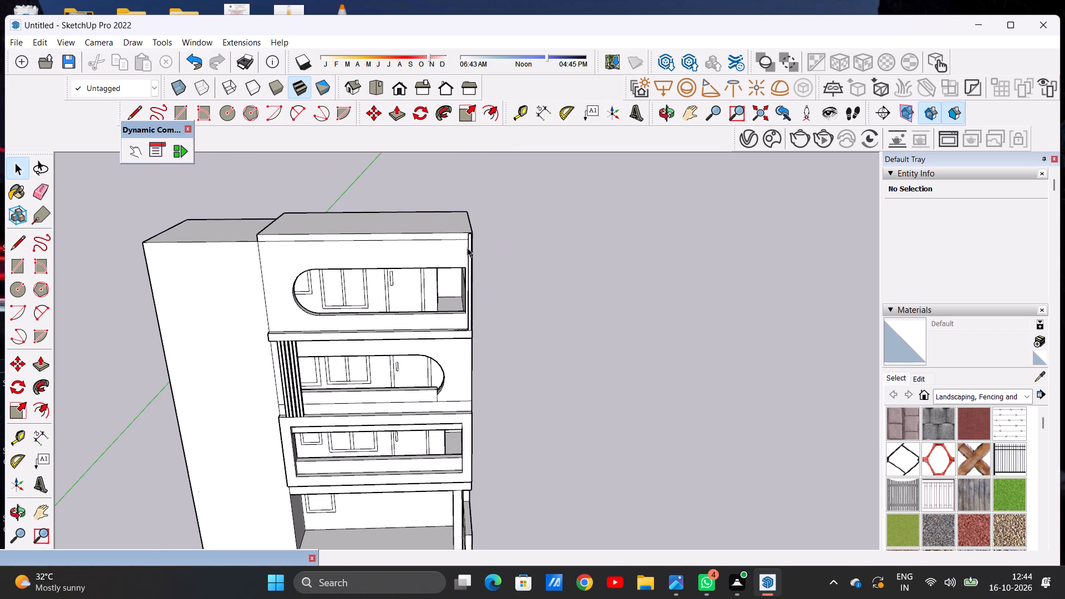
pyautogui.scroll(7, 468, 238)
pyautogui.moveTo(461, 250); pyautogui.dragTo(443, 286, button='middle')
pyautogui.scroll(3, 457, 276)
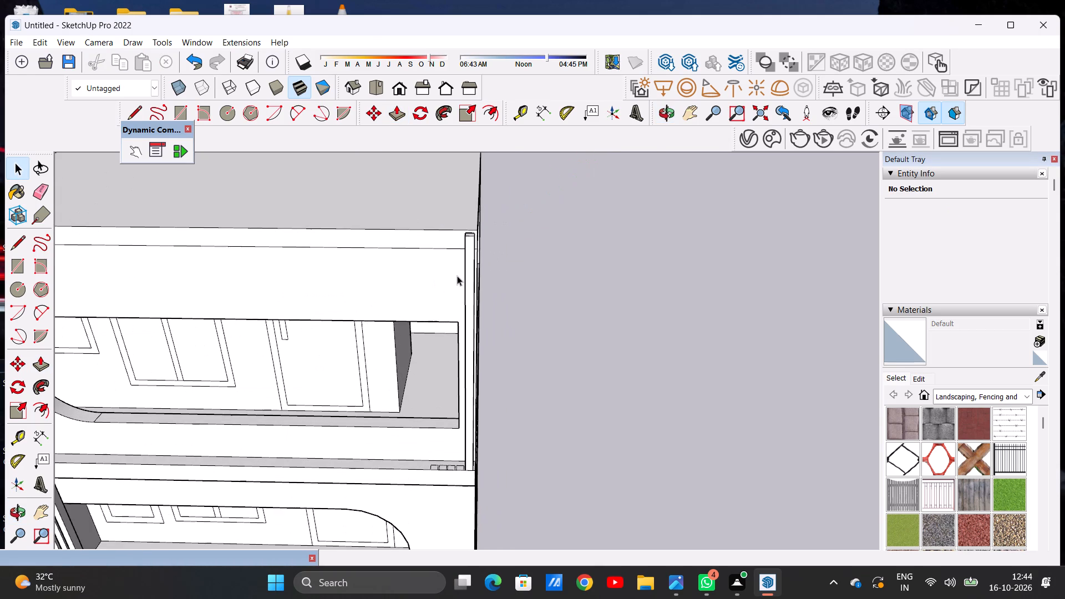
# Undo the corner fin's extrusion and Push/Pull the square nearest the corner again, up to the underside of the roof slab.
pyautogui.hotkey('ctrl', 'z')
pyautogui.scroll(-6, 457, 270)
pyautogui.moveTo(461, 297); pyautogui.dragTo(337, 341, button='middle')
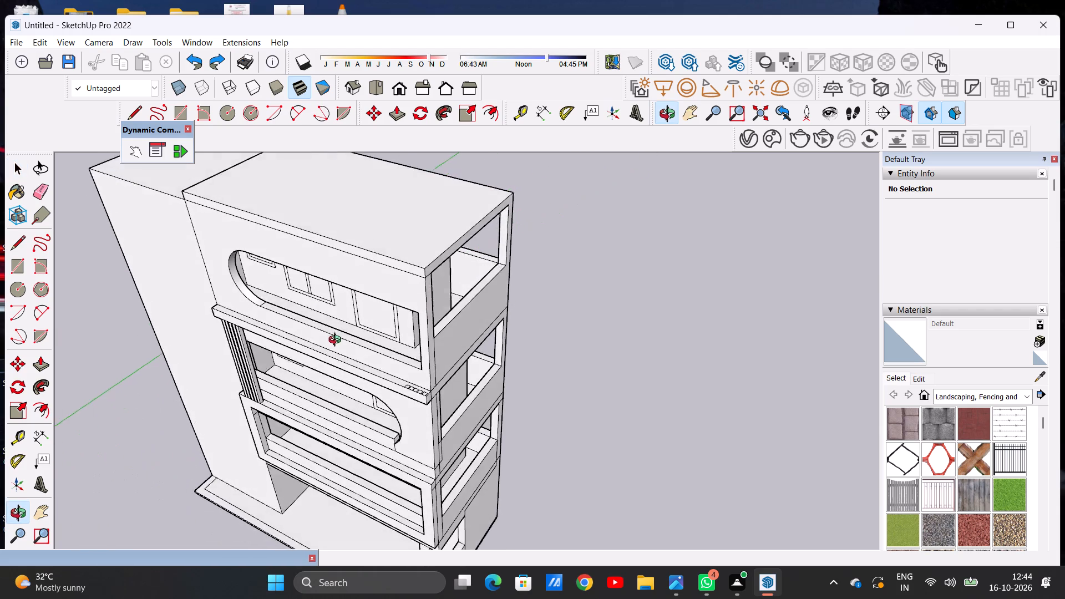
pyautogui.moveTo(337, 341); pyautogui.dragTo(345, 337, button='middle')
pyautogui.scroll(5, 404, 403)
pyautogui.moveTo(436, 375); pyautogui.dragTo(413, 412, button='middle')
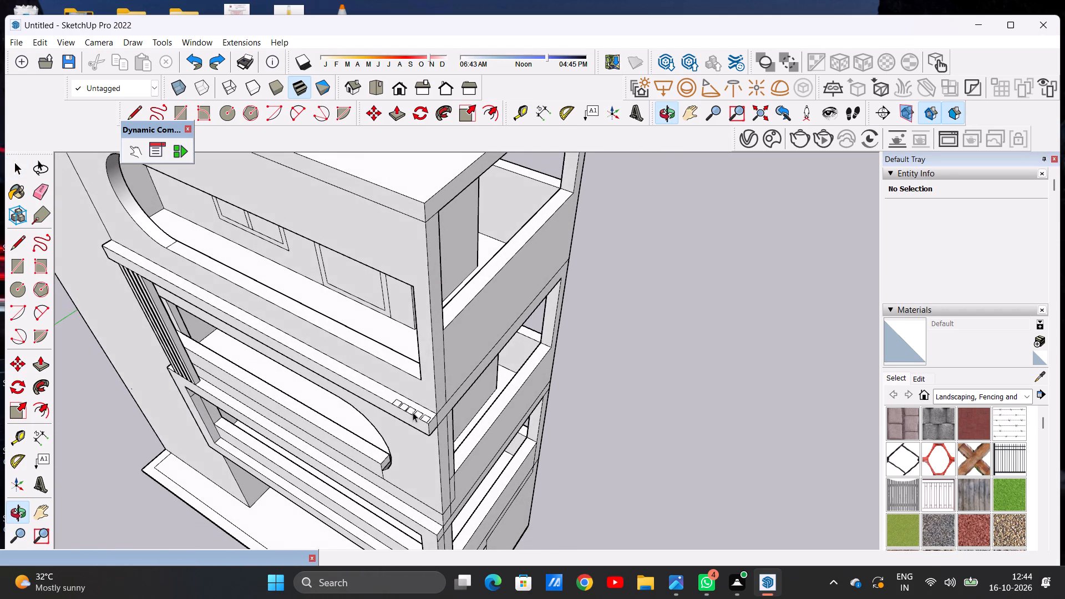
pyautogui.press('p')
pyautogui.scroll(15, 437, 399)
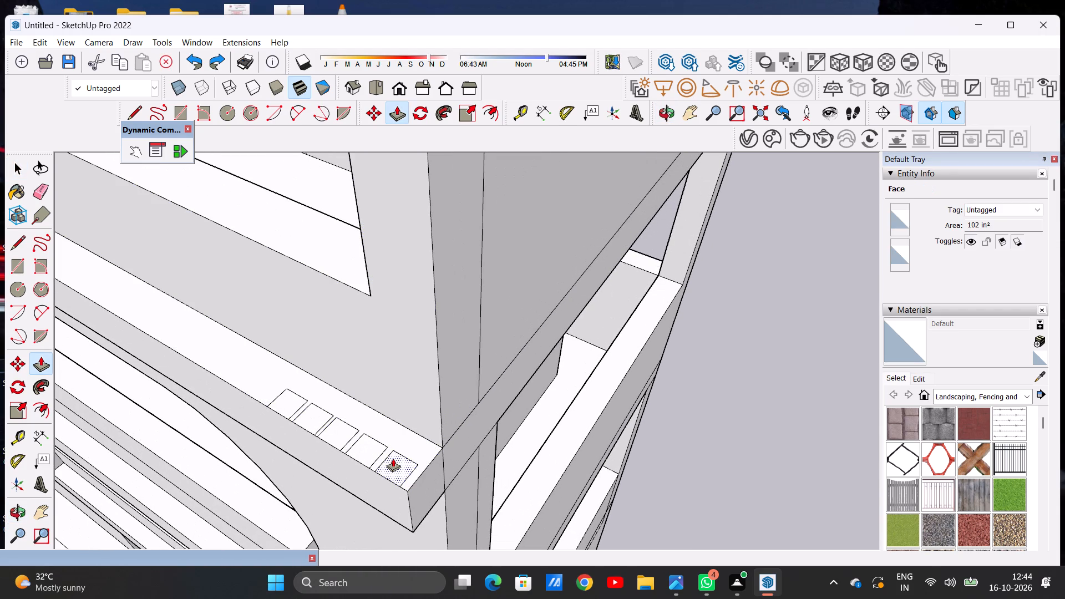
pyautogui.click(393, 458)
pyautogui.scroll(-20, 409, 359)
pyautogui.scroll(-3, 409, 359)
pyautogui.scroll(7, 420, 254)
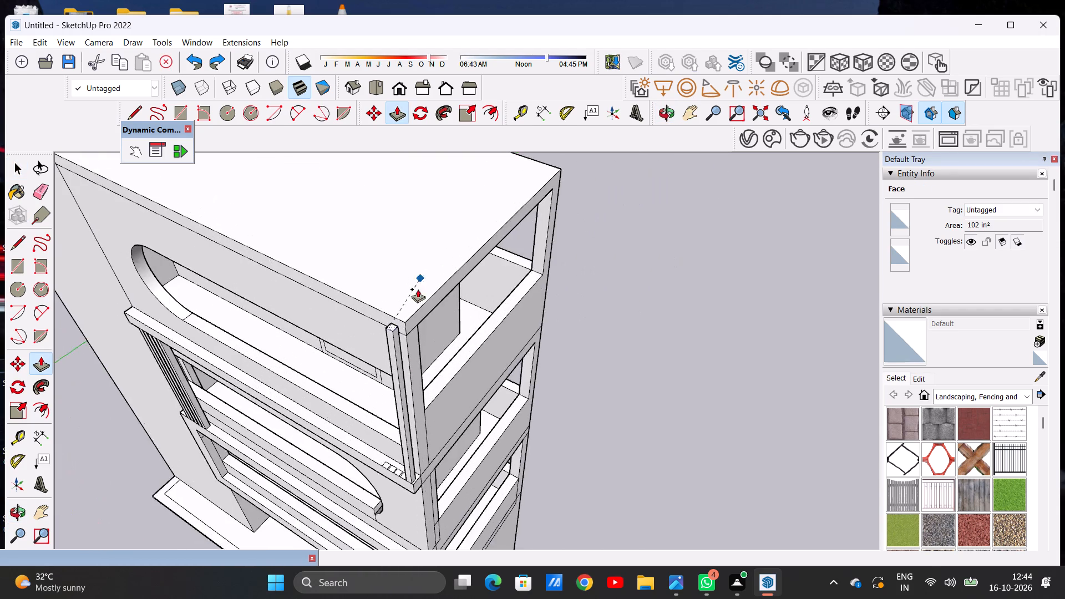
pyautogui.scroll(13, 418, 289)
pyautogui.click(392, 341)
# Push/Pull the second square from the corner upward to the height of the corner fin.
pyautogui.scroll(-7, 463, 299)
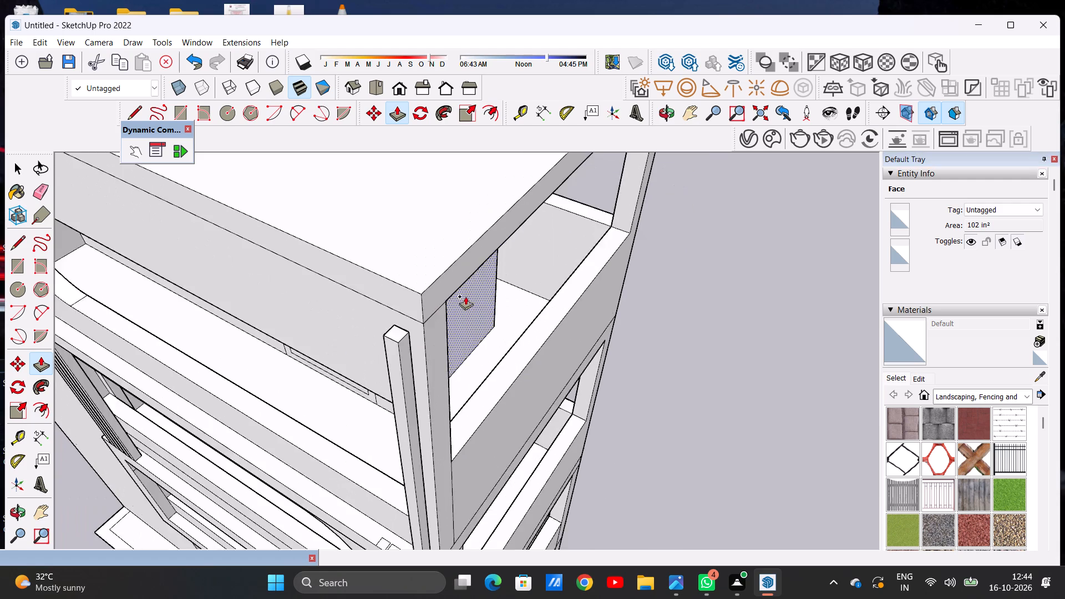
pyautogui.scroll(-9, 465, 296)
pyautogui.moveTo(350, 353); pyautogui.dragTo(673, 361, button='middle')
pyautogui.scroll(6, 576, 347)
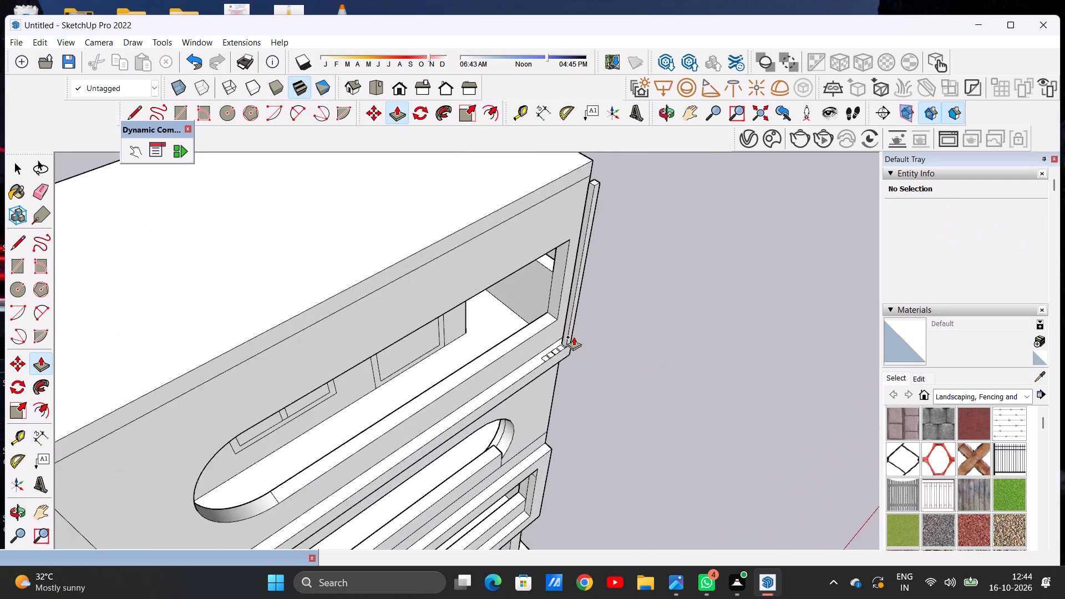
pyautogui.scroll(20, 574, 337)
pyautogui.scroll(1, 574, 337)
pyautogui.click(537, 375)
pyautogui.scroll(-7, 536, 311)
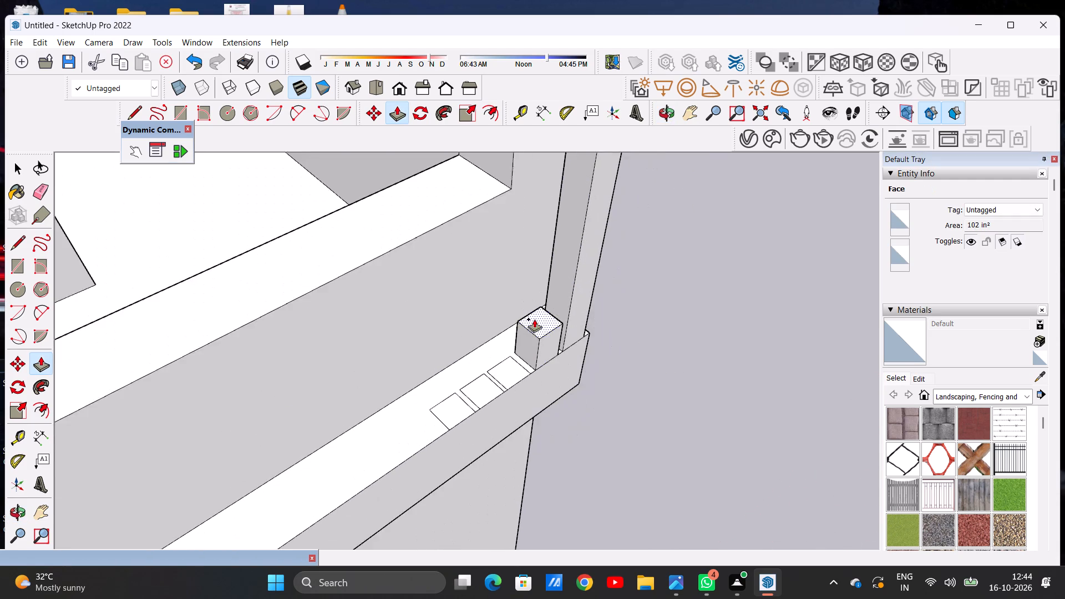
pyautogui.scroll(-20, 534, 319)
pyautogui.scroll(-4, 534, 319)
pyautogui.scroll(12, 535, 257)
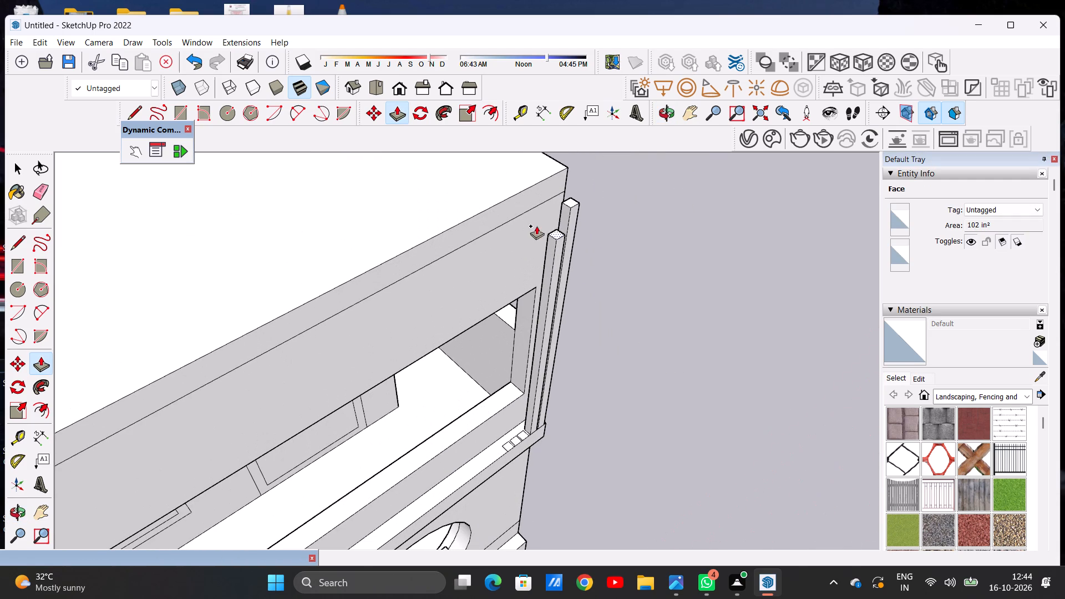
pyautogui.click(575, 212)
# Push/Pull the third square from the corner upward to the height of the neighbouring fins.
pyautogui.scroll(10, 526, 418)
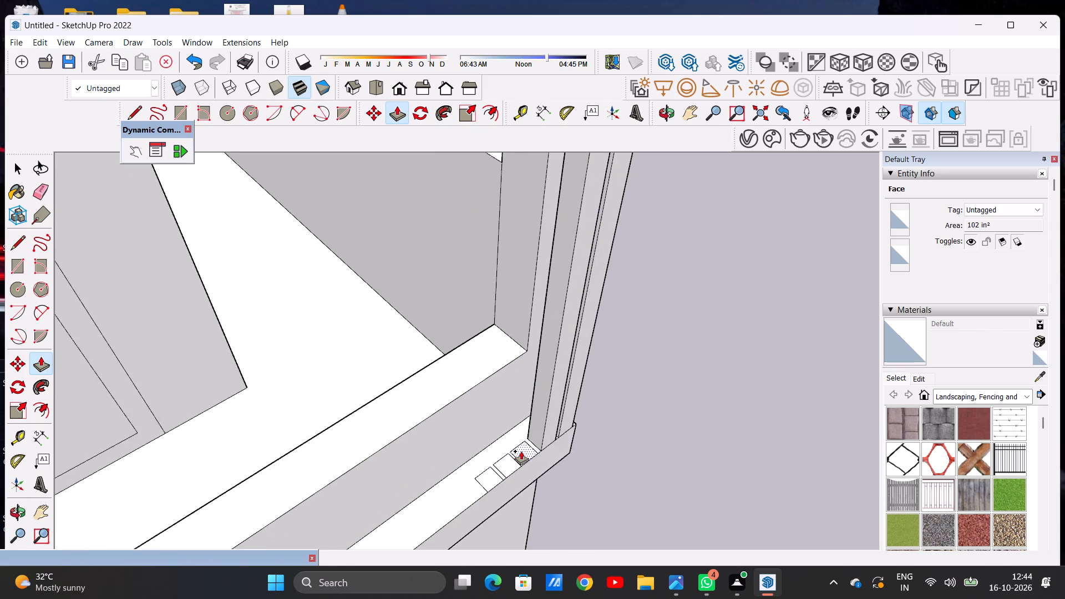
pyautogui.scroll(4, 521, 451)
pyautogui.click(521, 451)
pyautogui.scroll(-20, 518, 367)
pyautogui.scroll(-5, 518, 367)
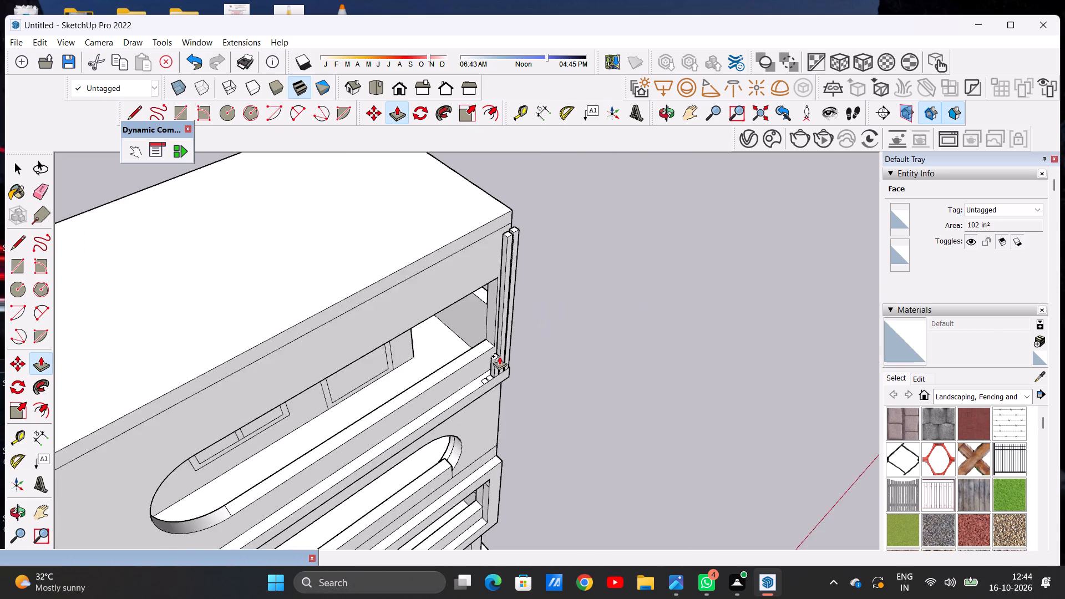
pyautogui.scroll(-3, 499, 356)
pyautogui.scroll(6, 506, 286)
pyautogui.scroll(-1, 505, 297)
pyautogui.scroll(10, 505, 297)
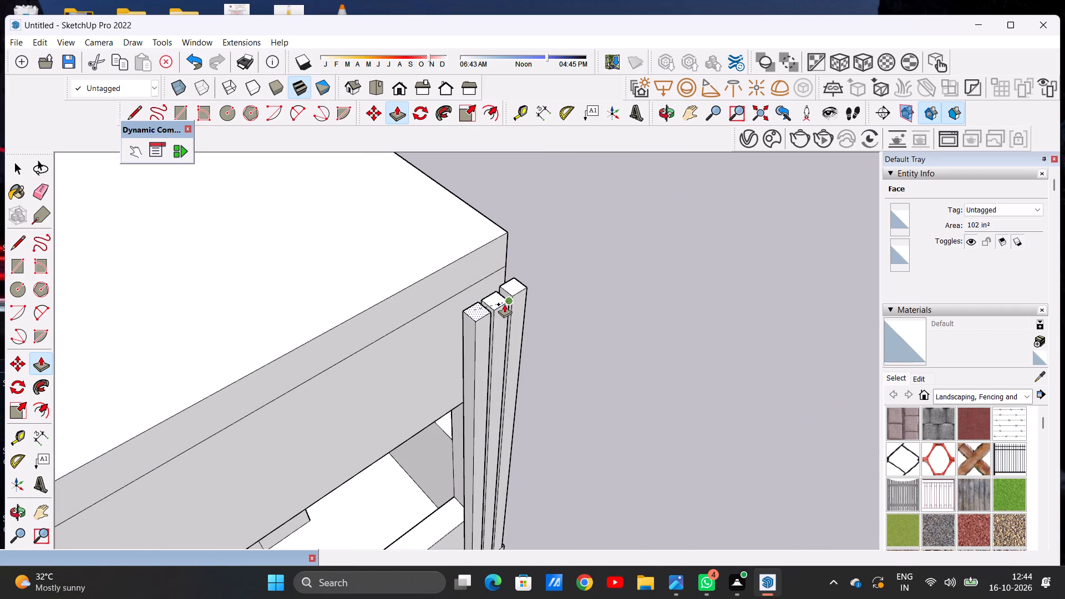
pyautogui.click(504, 304)
# Push/Pull the fourth square from the corner upward to the height of the existing fins.
pyautogui.scroll(-9, 500, 262)
pyautogui.scroll(20, 491, 478)
pyautogui.scroll(1, 491, 478)
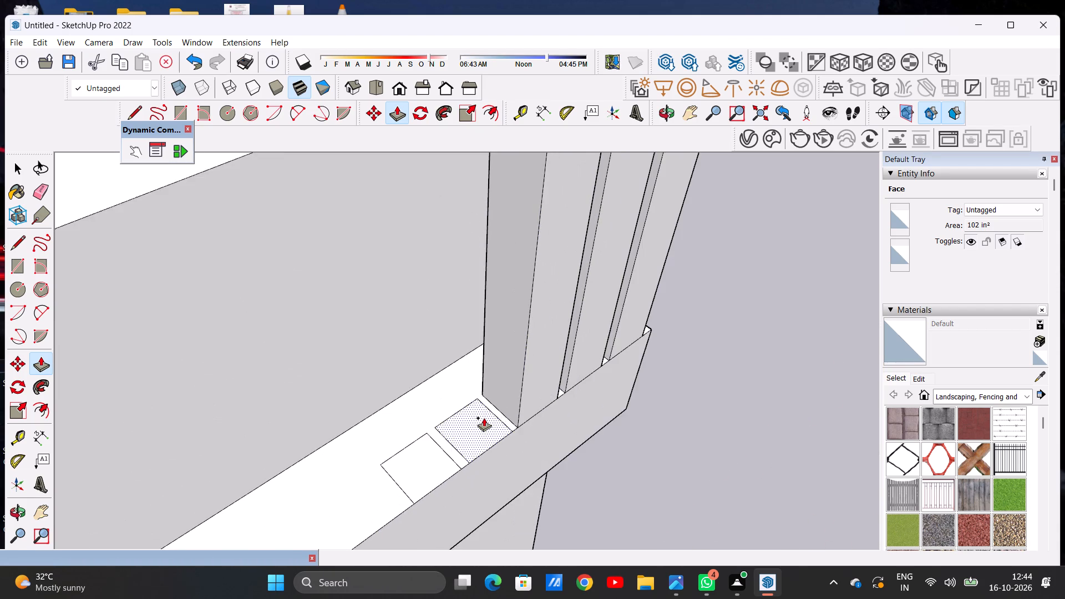
pyautogui.click(484, 418)
pyautogui.scroll(-20, 479, 322)
pyautogui.scroll(-8, 479, 322)
pyautogui.scroll(5, 458, 263)
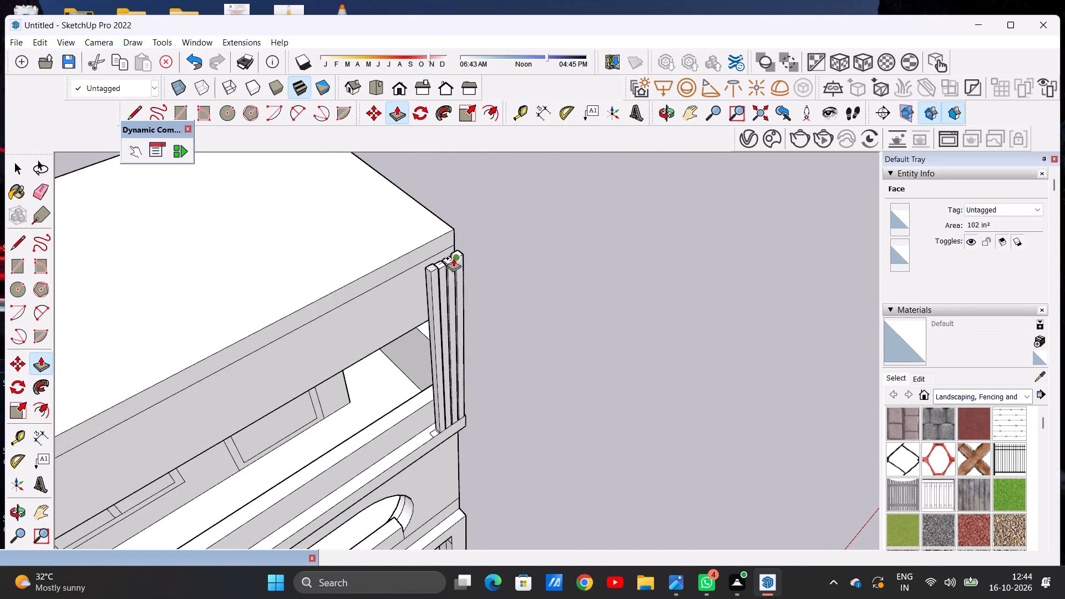
pyautogui.scroll(6, 453, 258)
pyautogui.click(453, 258)
# Push/Pull the last square, farthest from the corner, upward to the height of the other fins.
pyautogui.scroll(-8, 423, 274)
pyautogui.moveTo(435, 309); pyautogui.dragTo(431, 309, button='middle')
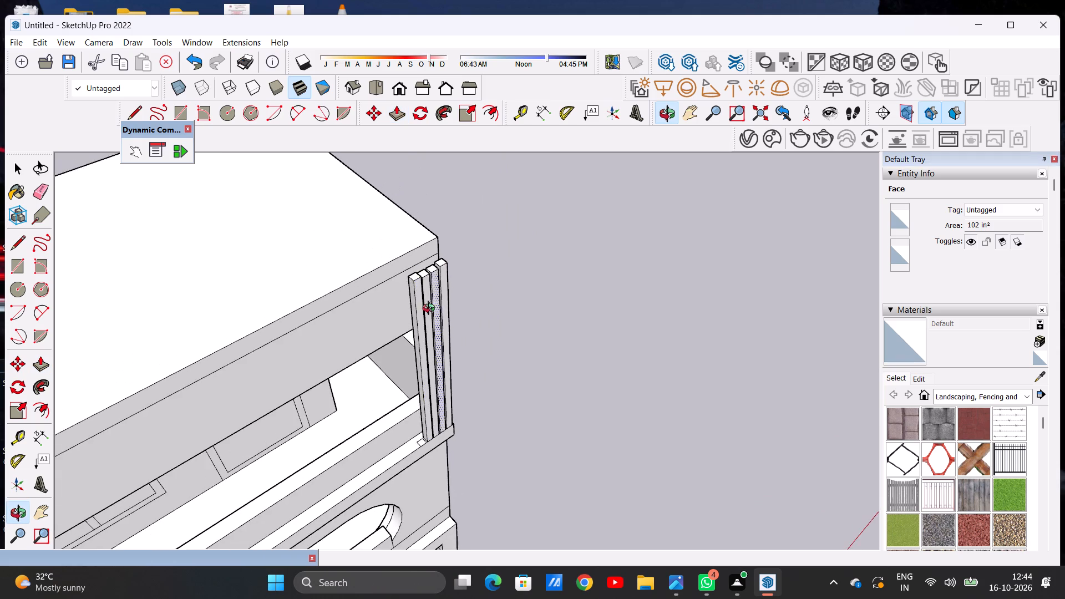
pyautogui.moveTo(431, 309); pyautogui.dragTo(404, 306, button='middle')
pyautogui.scroll(18, 414, 429)
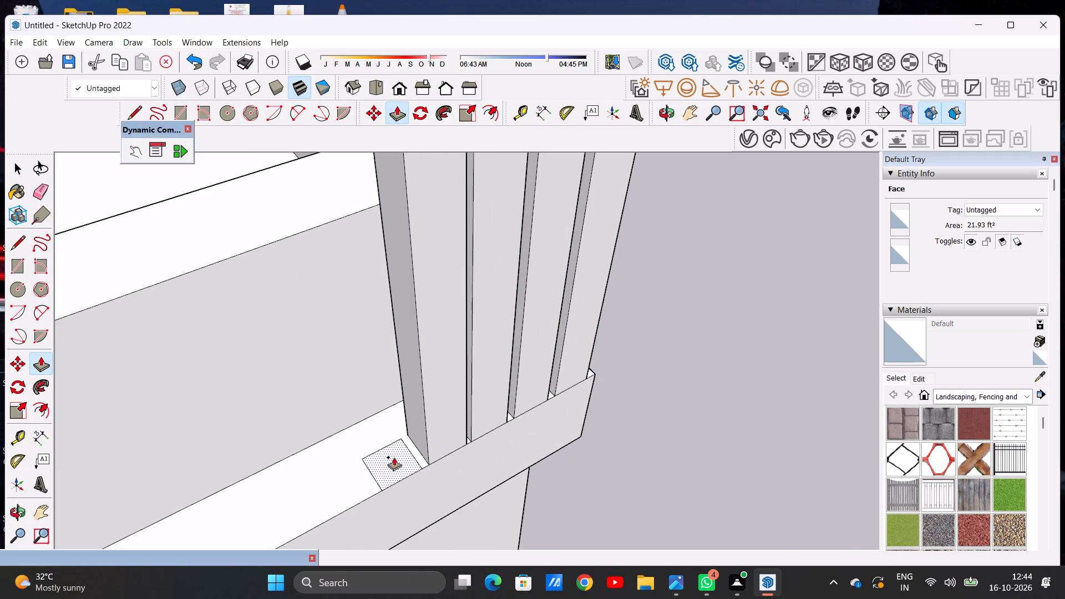
pyautogui.click(394, 457)
pyautogui.scroll(-20, 394, 227)
pyautogui.scroll(-13, 394, 227)
pyautogui.scroll(3, 413, 216)
pyautogui.scroll(-1, 413, 216)
pyautogui.scroll(3, 413, 216)
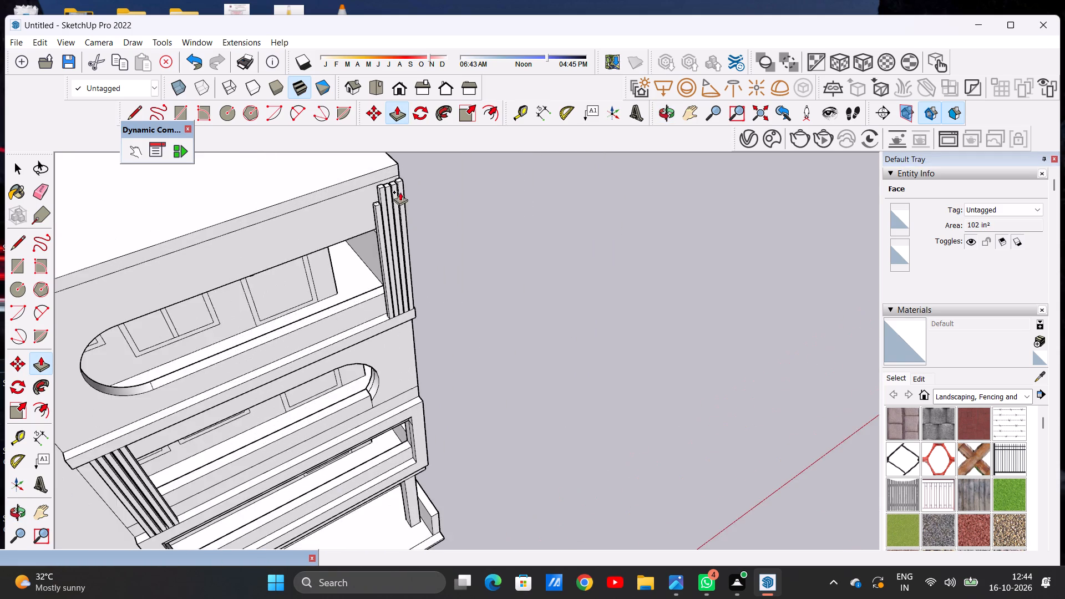
pyautogui.scroll(5, 400, 192)
pyautogui.click(407, 182)
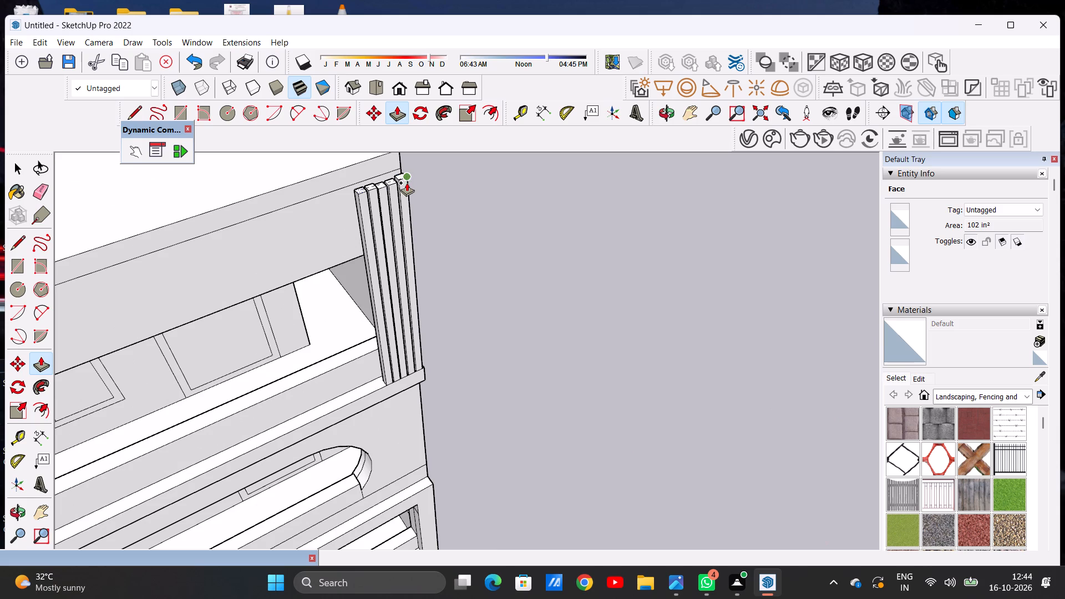
pyautogui.press('space')
# Examine the row of five top-floor fins from above and from the building's front.
pyautogui.moveTo(424, 253); pyautogui.dragTo(351, 316, button='middle')
pyautogui.scroll(7, 363, 245)
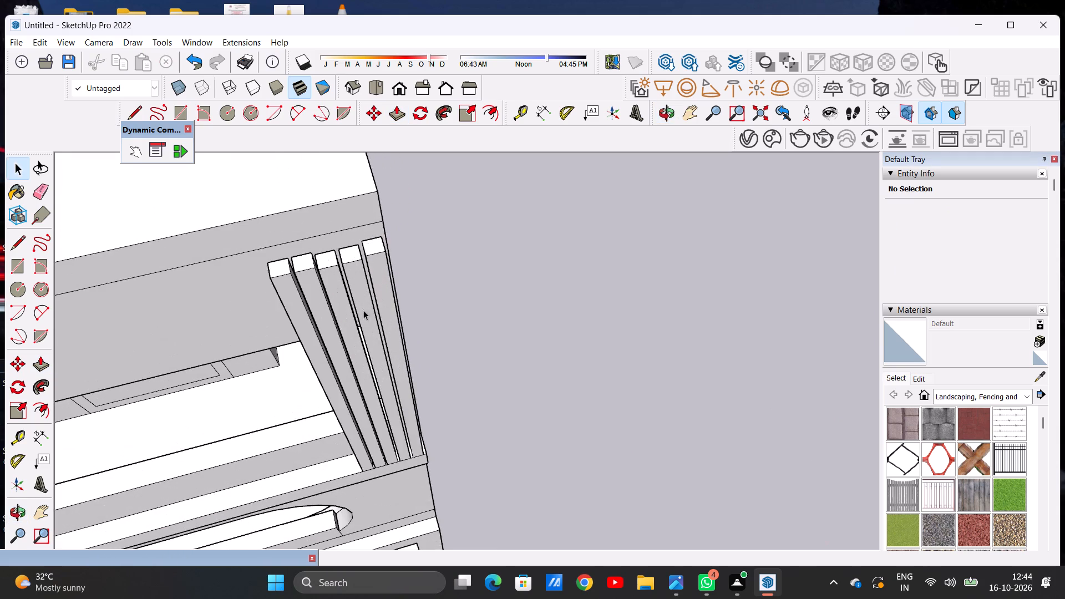
pyautogui.moveTo(359, 334); pyautogui.dragTo(326, 218, button='middle')
pyautogui.scroll(-12, 371, 303)
pyautogui.moveTo(337, 270); pyautogui.dragTo(339, 206, button='middle')
pyautogui.scroll(-11, 542, 347)
pyautogui.moveTo(502, 404); pyautogui.dragTo(466, 343, button='middle')
pyautogui.scroll(6, 471, 322)
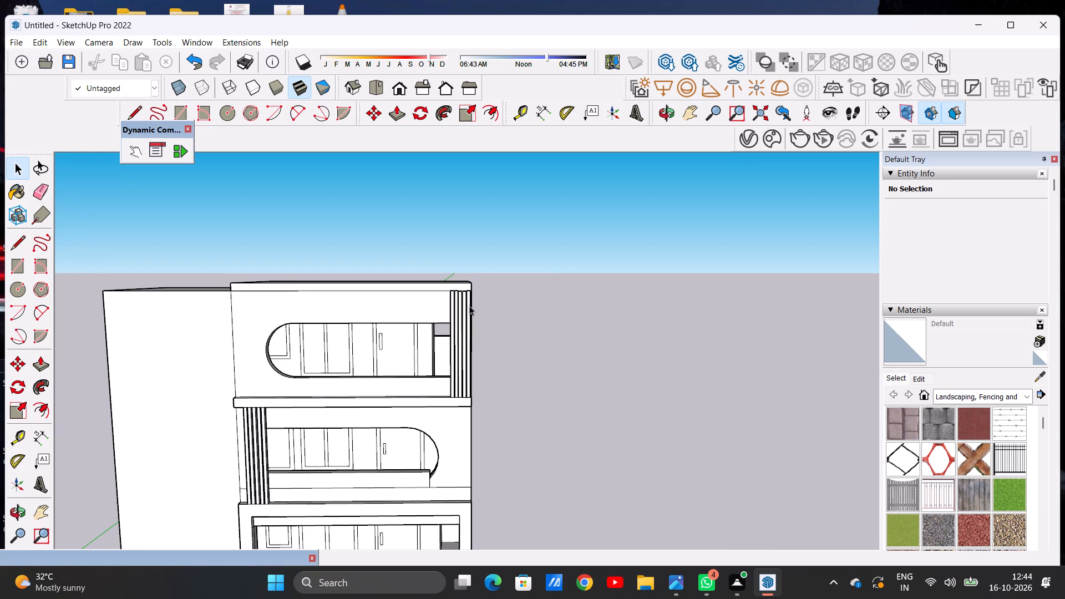
pyautogui.moveTo(473, 282); pyautogui.dragTo(456, 457, button='middle')
pyautogui.scroll(5, 458, 364)
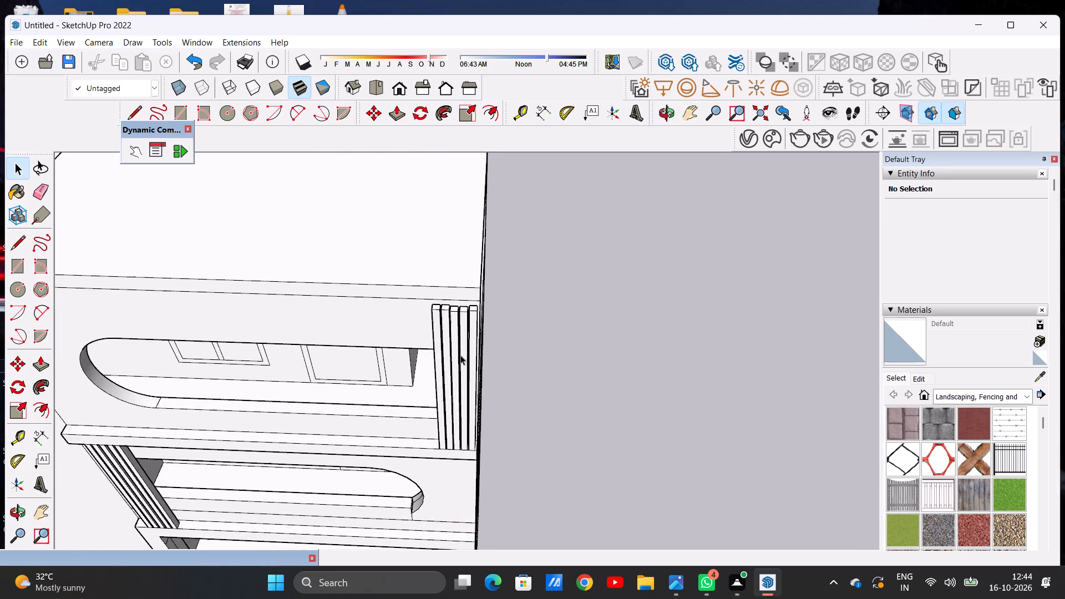
# Push/Pull the tops of the third and second fins from the corner level with the fourth fin's top.
pyautogui.scroll(15, 460, 355)
pyautogui.moveTo(508, 354); pyautogui.dragTo(368, 334, button='middle')
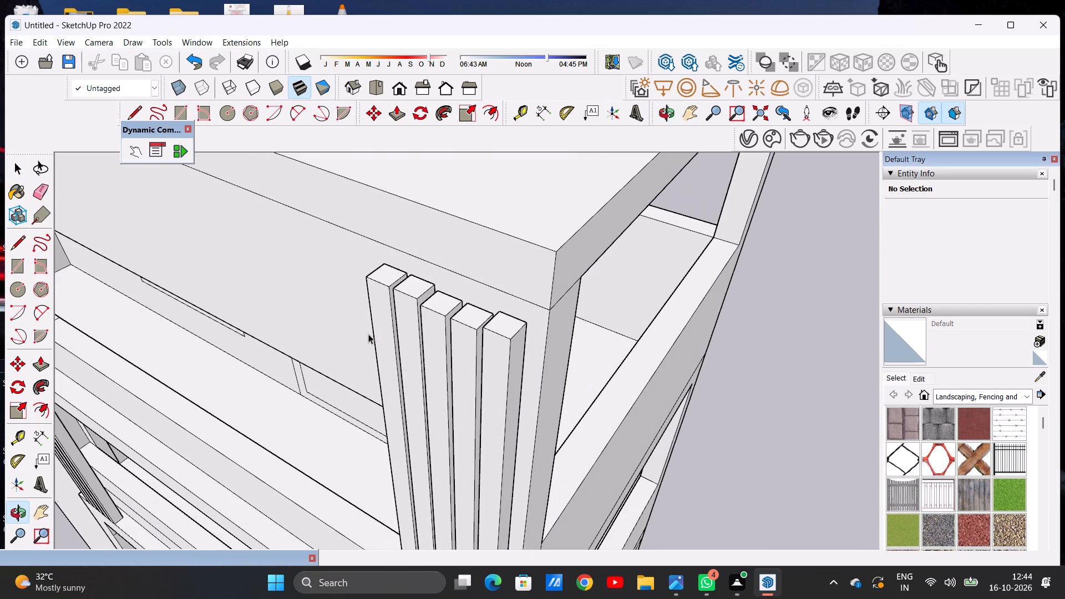
pyautogui.press('p')
pyautogui.scroll(6, 413, 290)
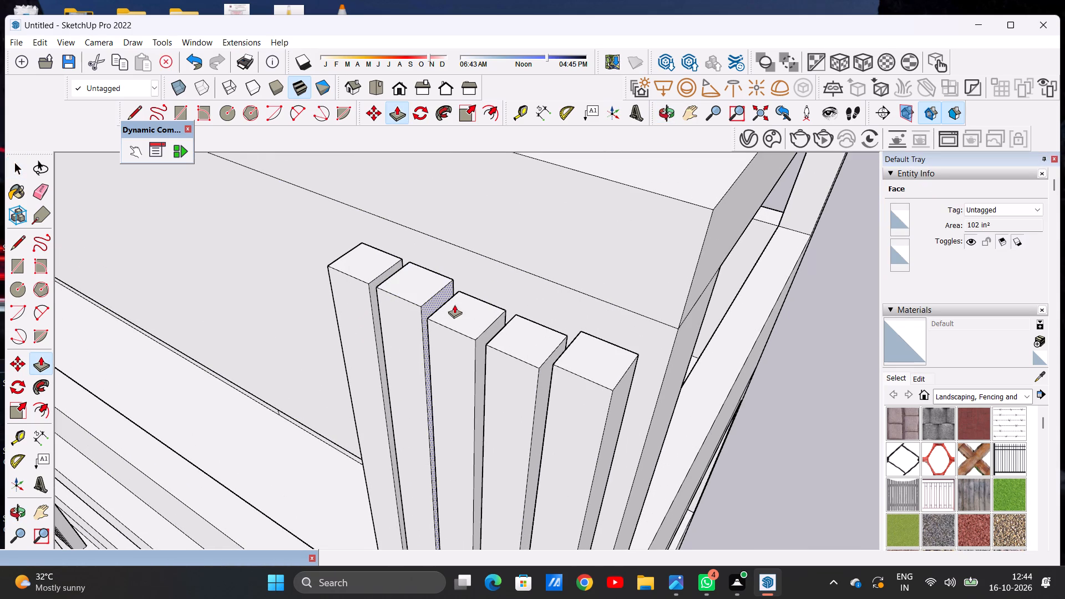
pyautogui.click(453, 315)
pyautogui.click(420, 302)
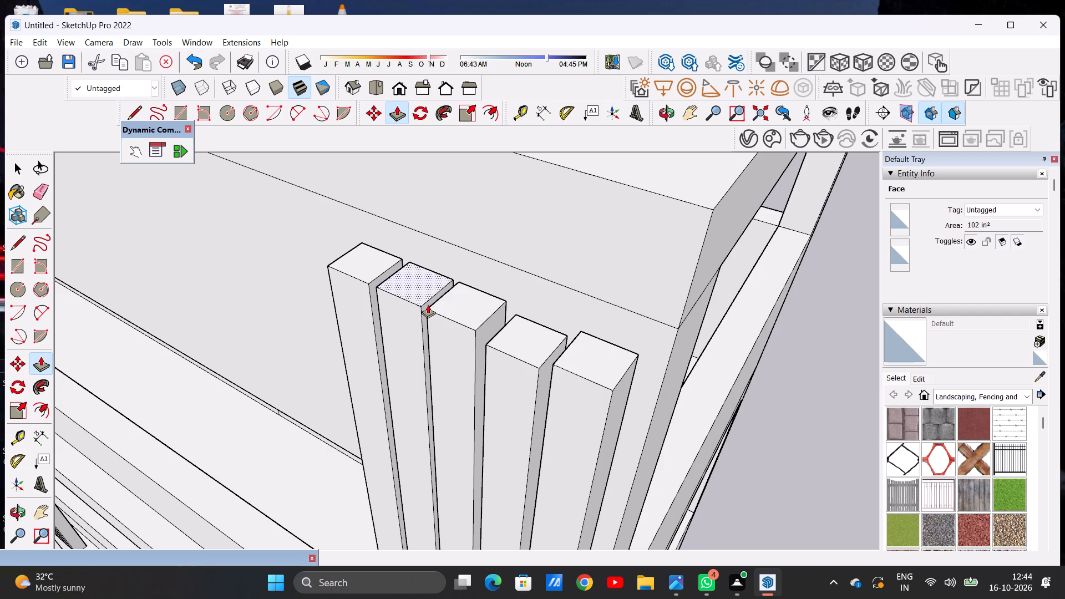
pyautogui.click(506, 342)
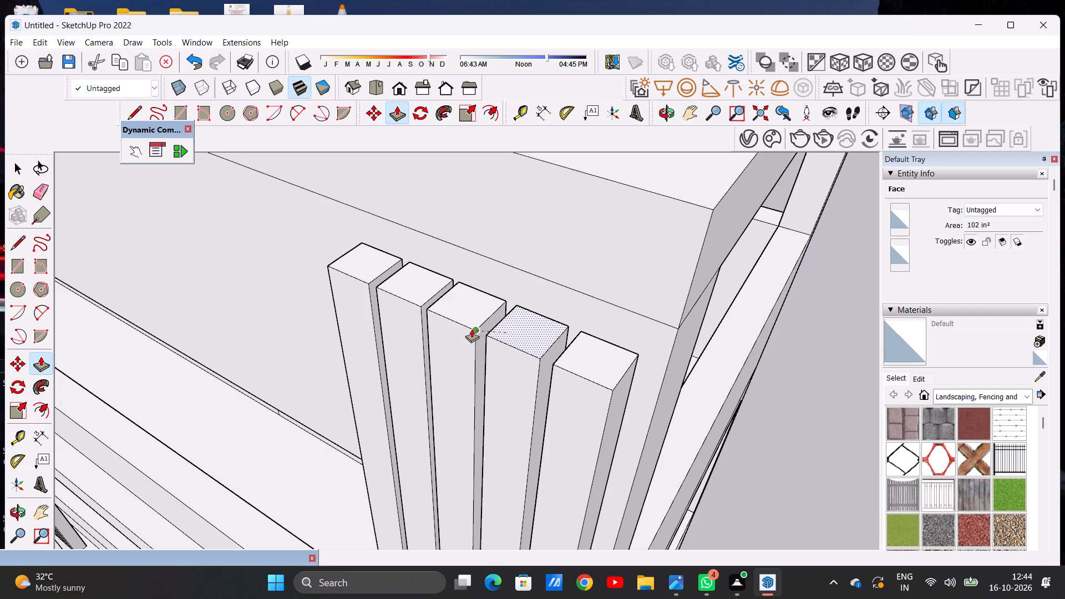
pyautogui.click(471, 329)
pyautogui.press('space')
# Examine the top-floor fins and front opening together with the floors below from several angles.
pyautogui.scroll(-16, 519, 351)
pyautogui.moveTo(454, 363); pyautogui.dragTo(596, 320, button='middle')
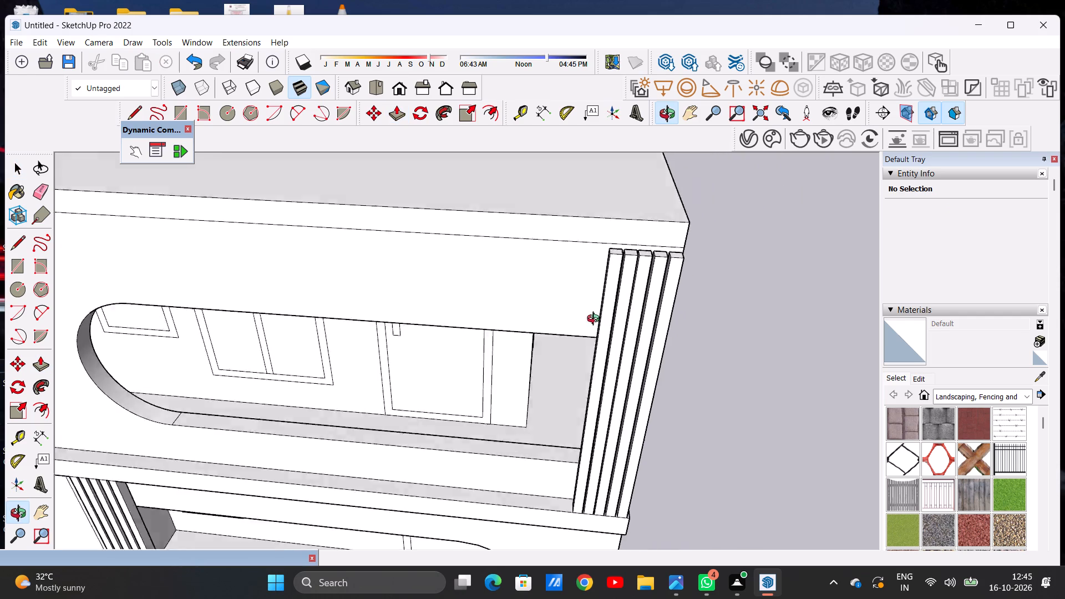
pyautogui.moveTo(596, 320); pyautogui.dragTo(567, 310, button='middle')
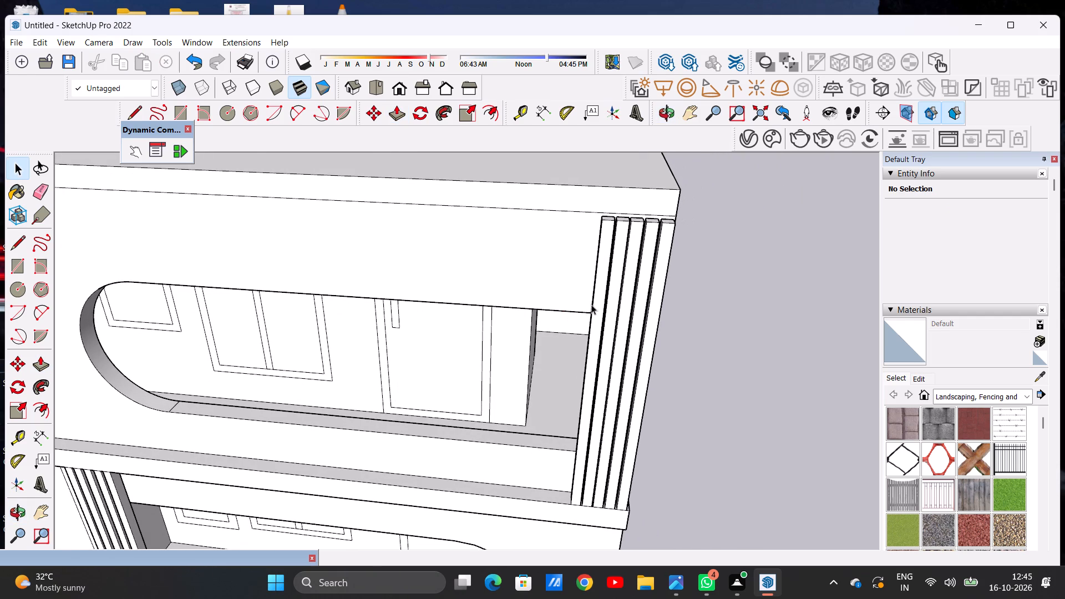
pyautogui.scroll(-14, 592, 309)
pyautogui.scroll(3, 594, 317)
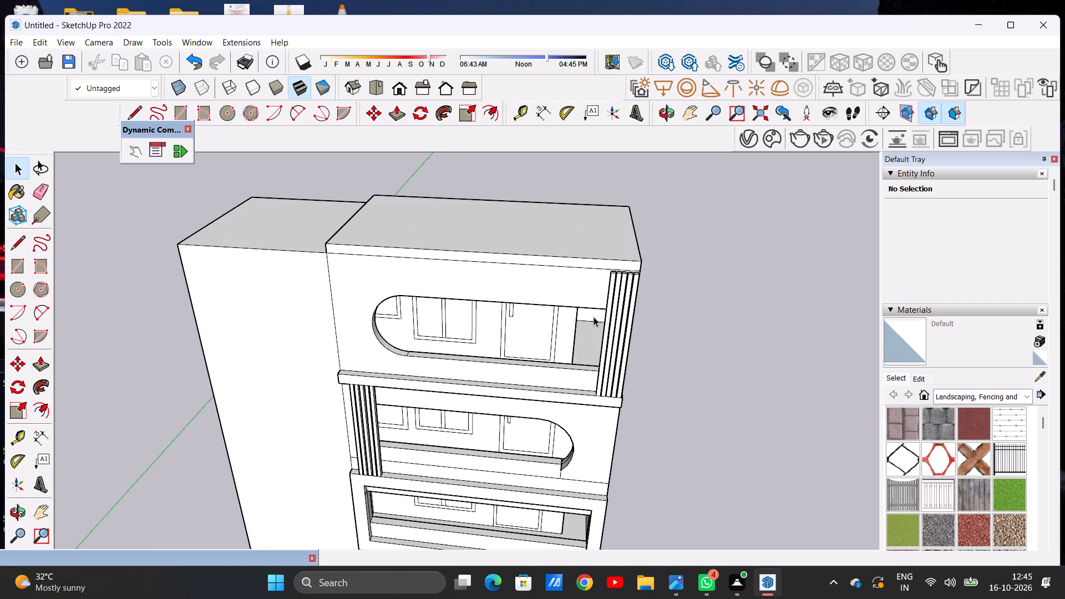
pyautogui.scroll(-6, 601, 328)
pyautogui.moveTo(589, 352); pyautogui.dragTo(611, 248, button='middle')
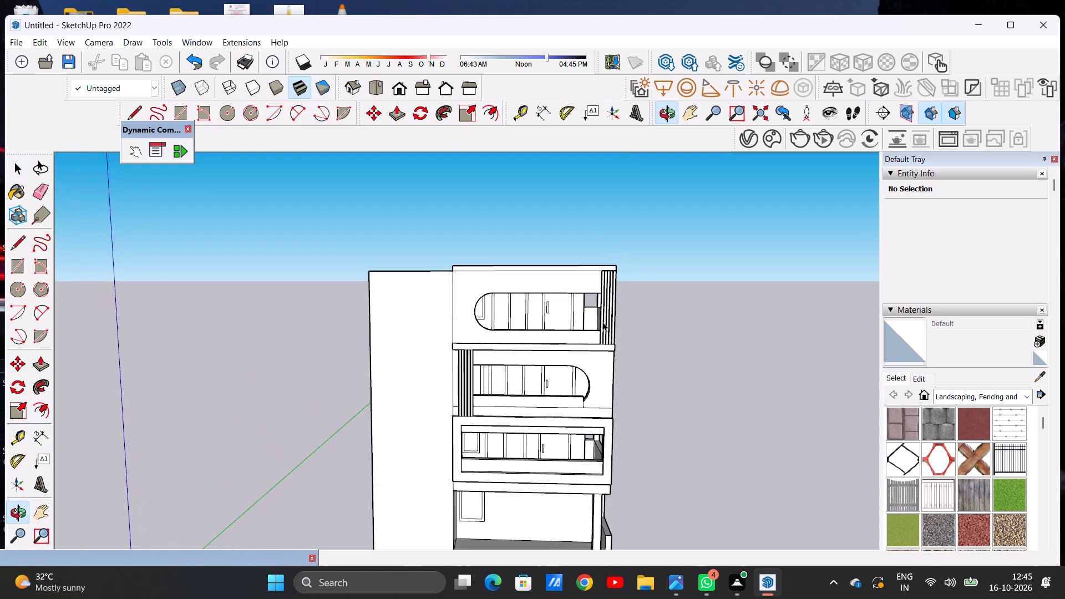
pyautogui.scroll(5, 557, 352)
pyautogui.moveTo(560, 331); pyautogui.dragTo(592, 501, button='middle')
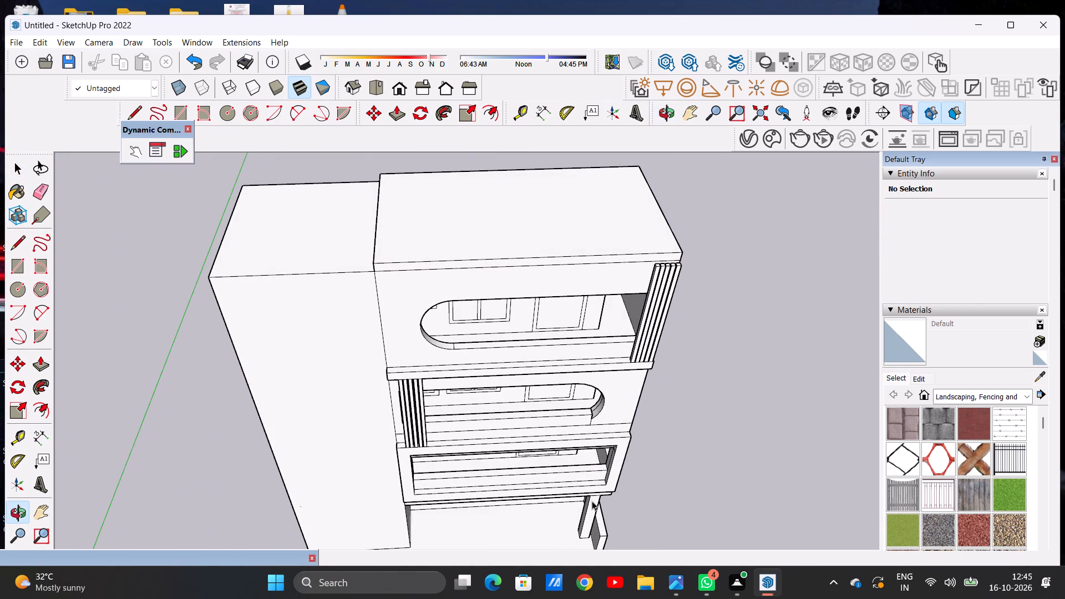
# Push/Pull the flat bottom face of the top-floor front opening upward to form a low parapet beside the fins.
pyautogui.scroll(7, 623, 326)
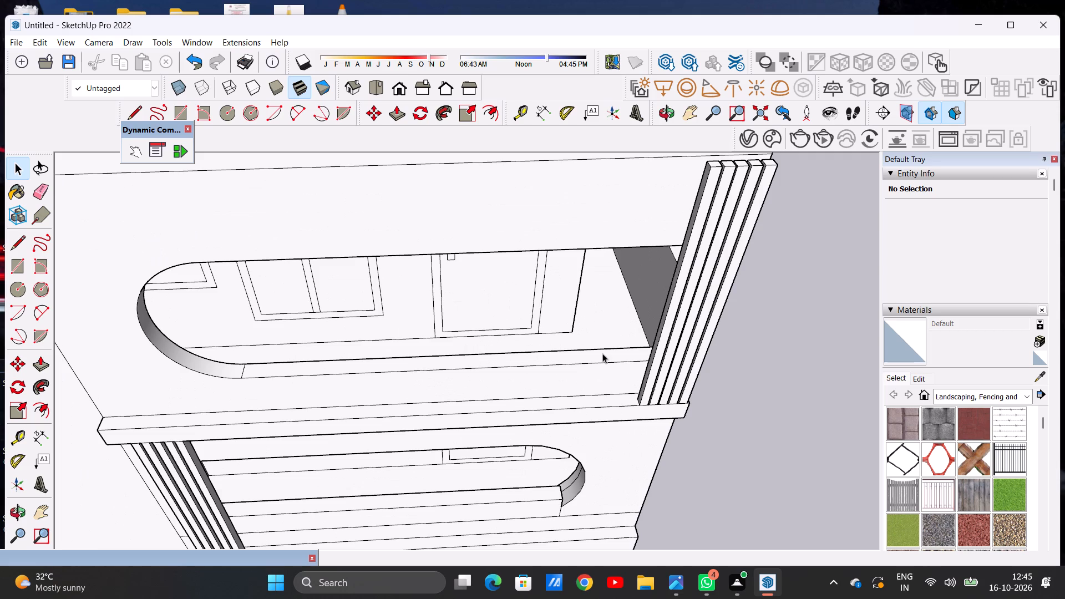
pyautogui.press('p')
pyautogui.scroll(2, 623, 344)
pyautogui.scroll(-1, 623, 344)
pyautogui.scroll(1, 623, 344)
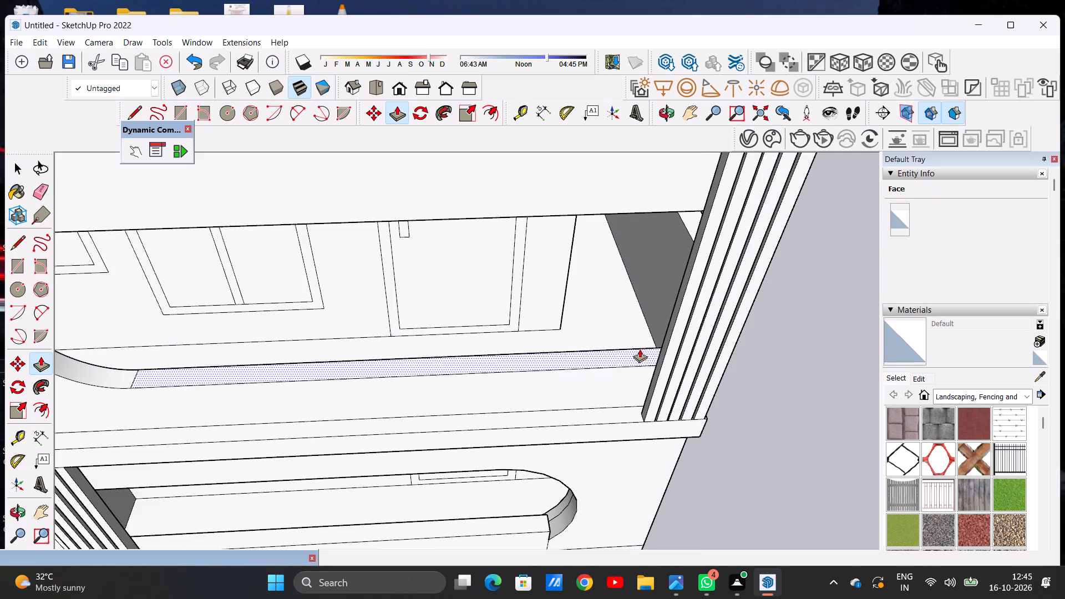
pyautogui.click(640, 349)
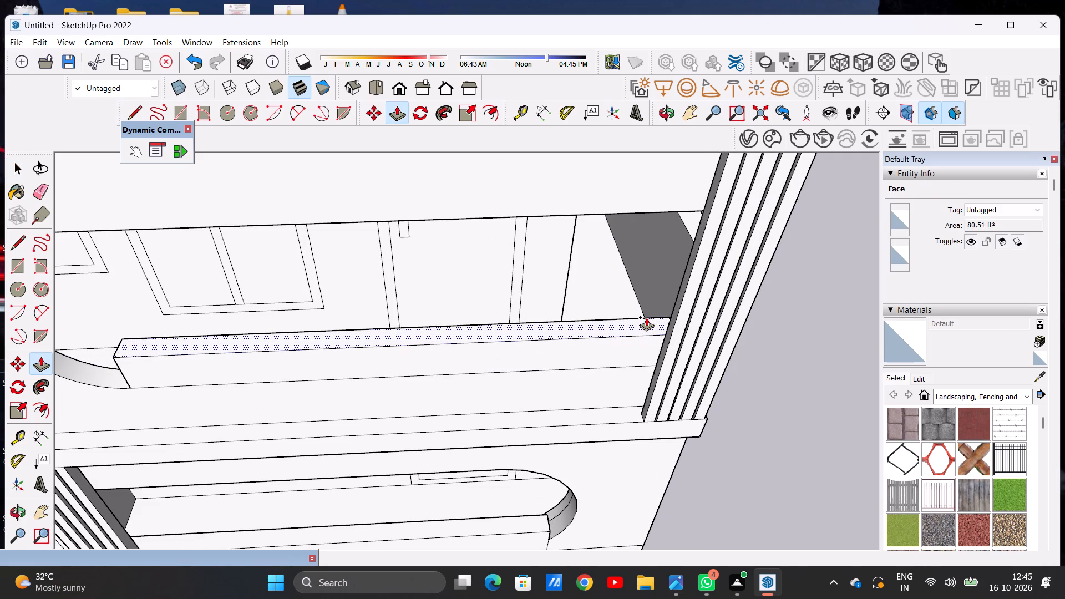
pyautogui.click(646, 317)
pyautogui.press('space')
# Push/Pull the end face of the top-floor parapet a short distance into the opening's curved corner.
pyautogui.scroll(-6, 613, 385)
pyautogui.moveTo(606, 415); pyautogui.dragTo(595, 272, button='middle')
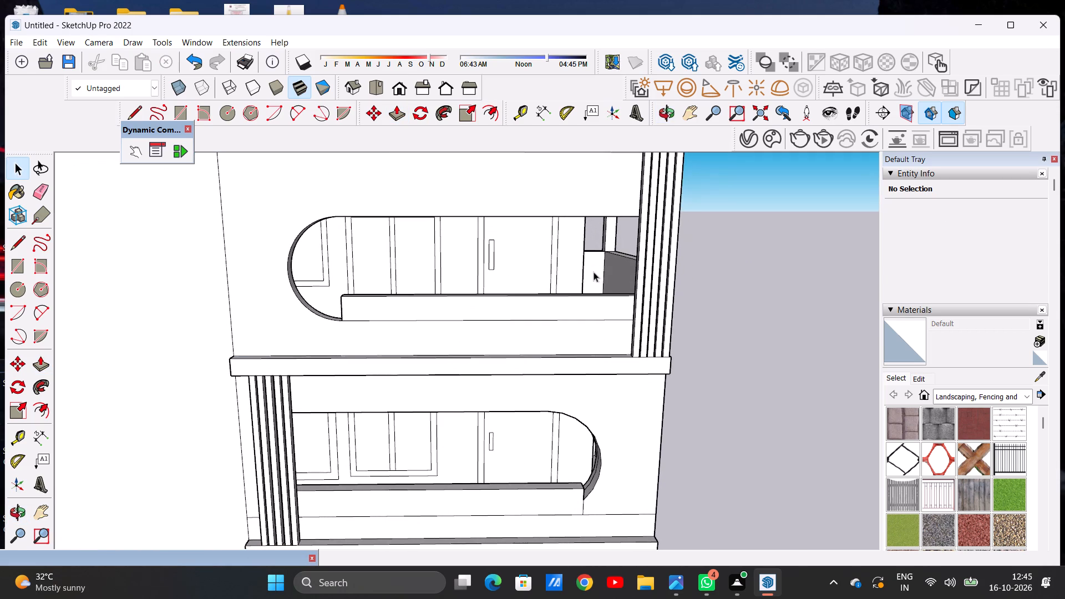
pyautogui.scroll(-3, 571, 395)
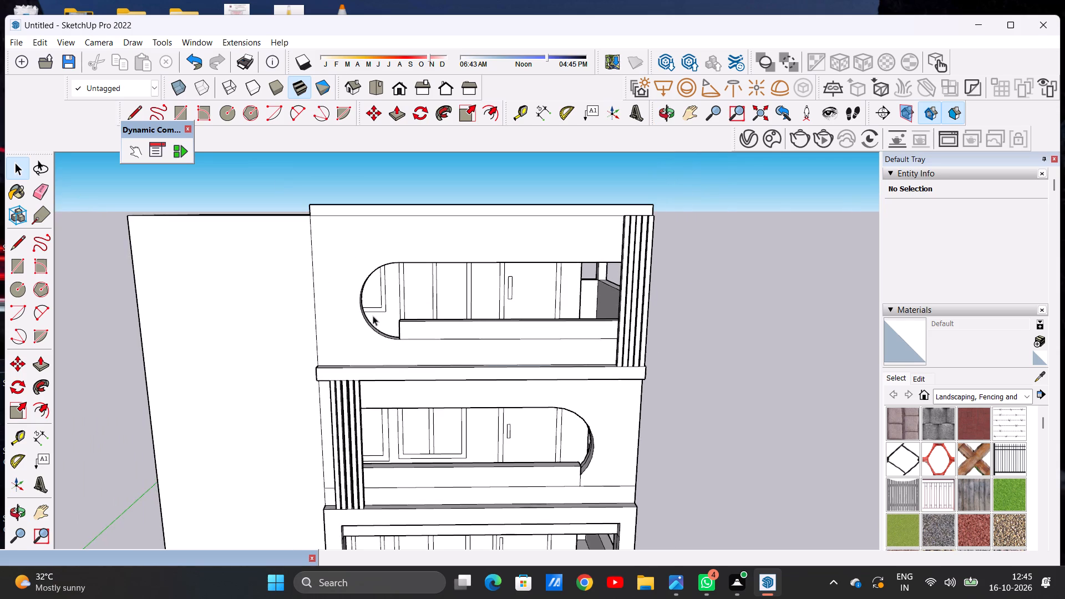
pyautogui.scroll(6, 373, 315)
pyautogui.moveTo(404, 336); pyautogui.dragTo(530, 362, button='middle')
pyautogui.scroll(9, 474, 363)
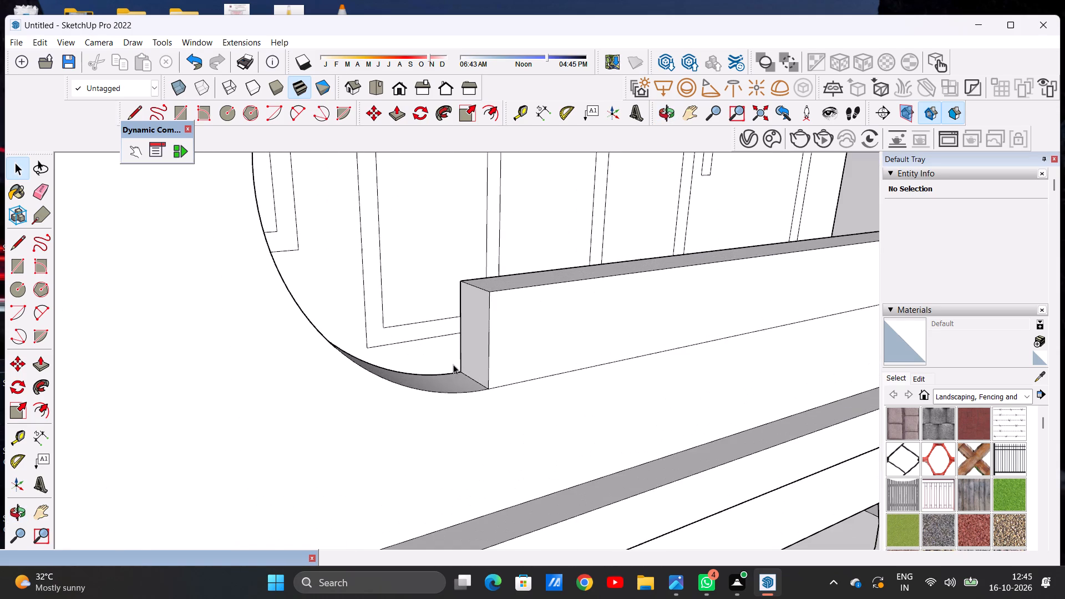
pyautogui.press('p')
pyautogui.scroll(4, 478, 339)
pyautogui.click(479, 339)
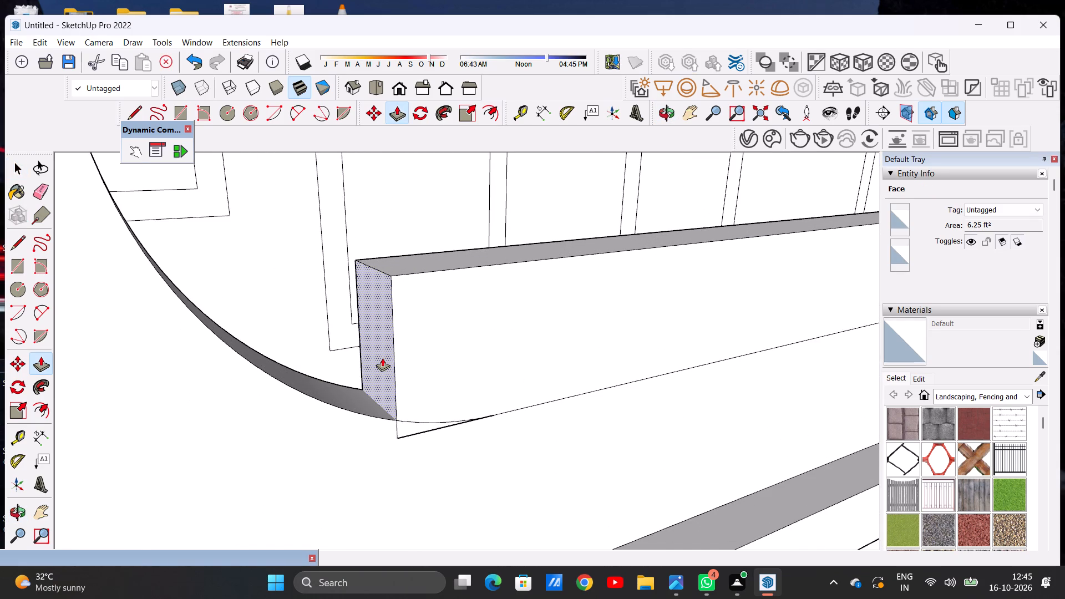
pyautogui.click(383, 358)
pyautogui.press('space')
pyautogui.scroll(-6, 404, 392)
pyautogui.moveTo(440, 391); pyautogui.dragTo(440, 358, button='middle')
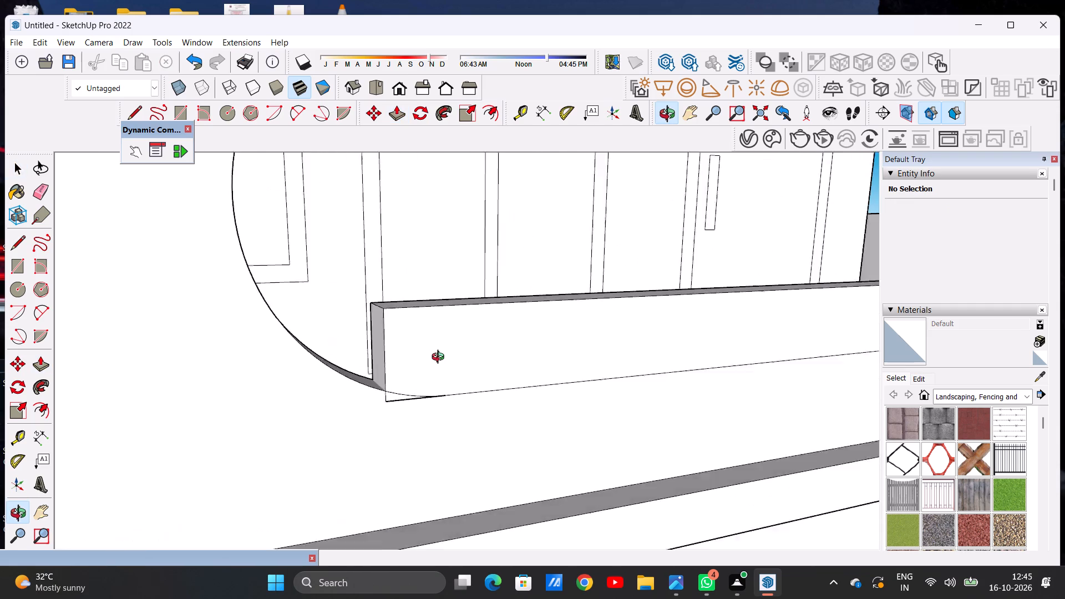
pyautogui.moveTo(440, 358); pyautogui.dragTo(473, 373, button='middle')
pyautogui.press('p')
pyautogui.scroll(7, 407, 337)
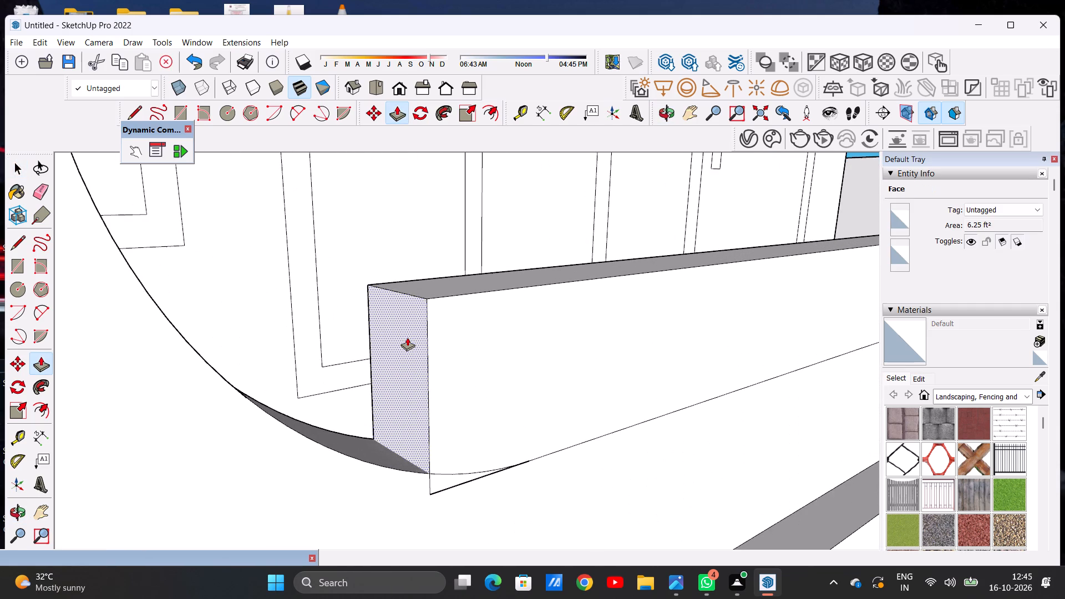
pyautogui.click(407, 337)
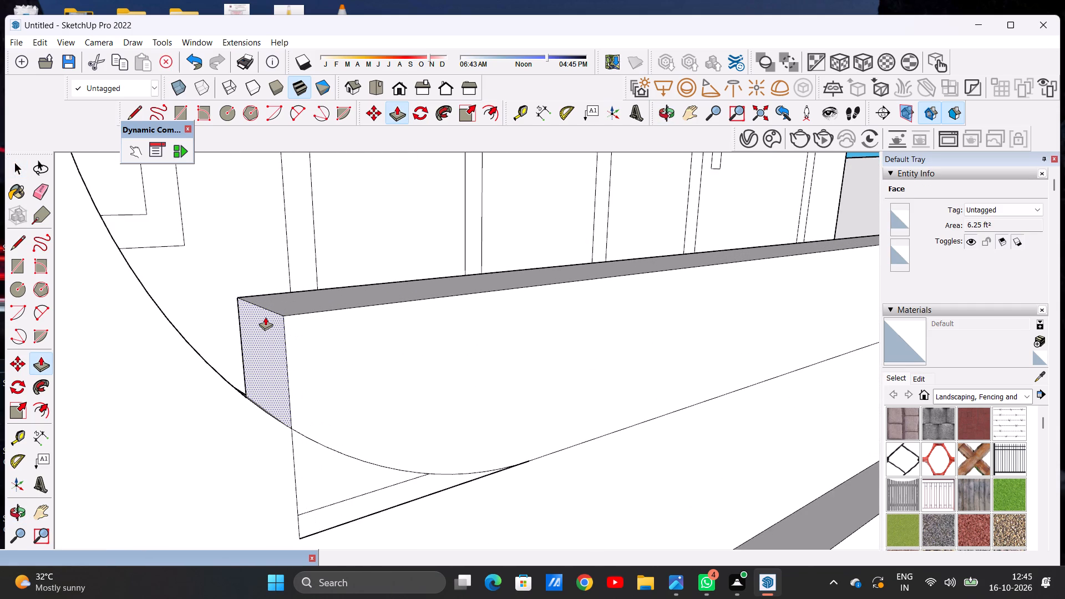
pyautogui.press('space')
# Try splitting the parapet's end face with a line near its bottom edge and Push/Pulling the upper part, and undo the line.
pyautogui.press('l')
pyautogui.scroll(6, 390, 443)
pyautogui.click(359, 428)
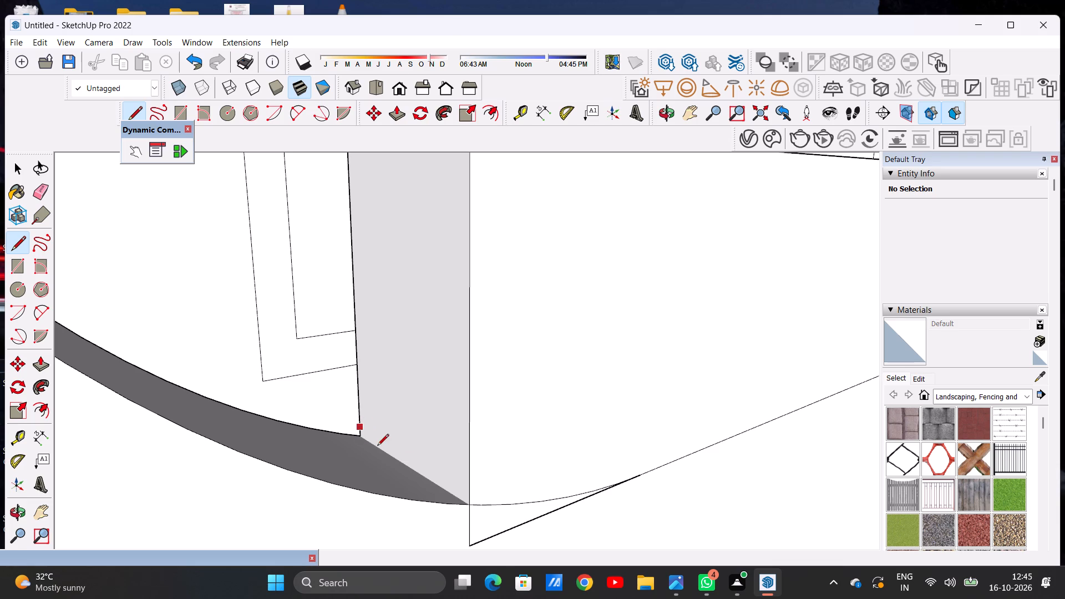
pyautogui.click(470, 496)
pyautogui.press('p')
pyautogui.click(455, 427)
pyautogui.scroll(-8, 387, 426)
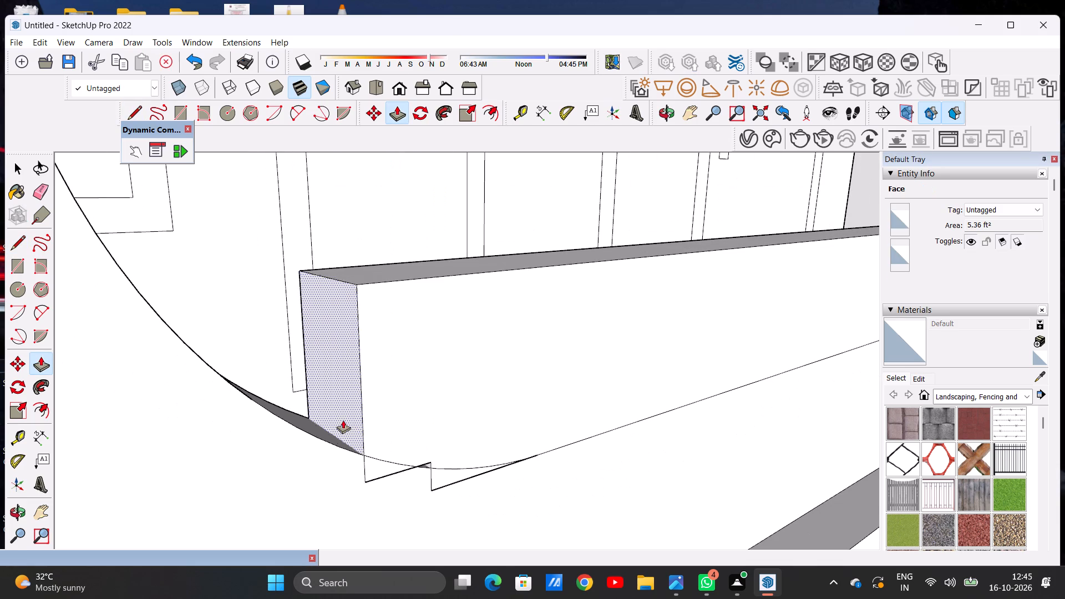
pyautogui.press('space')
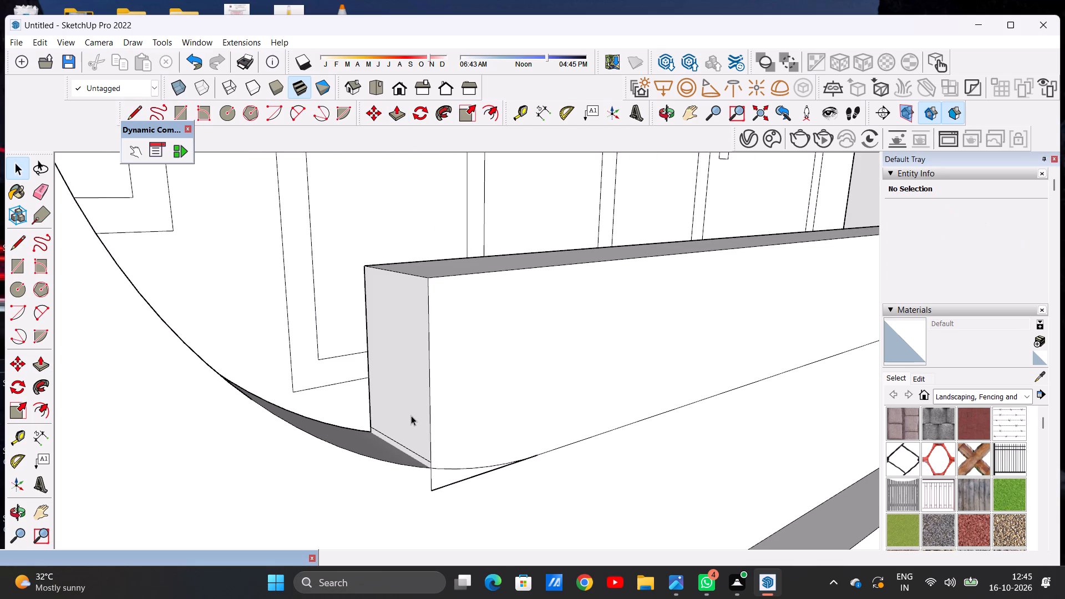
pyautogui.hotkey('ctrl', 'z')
# Push/Pull the whole end face of the top-floor parapet further into the opening's curved corner so it overlaps the curved wall.
pyautogui.press('p')
pyautogui.click(412, 384)
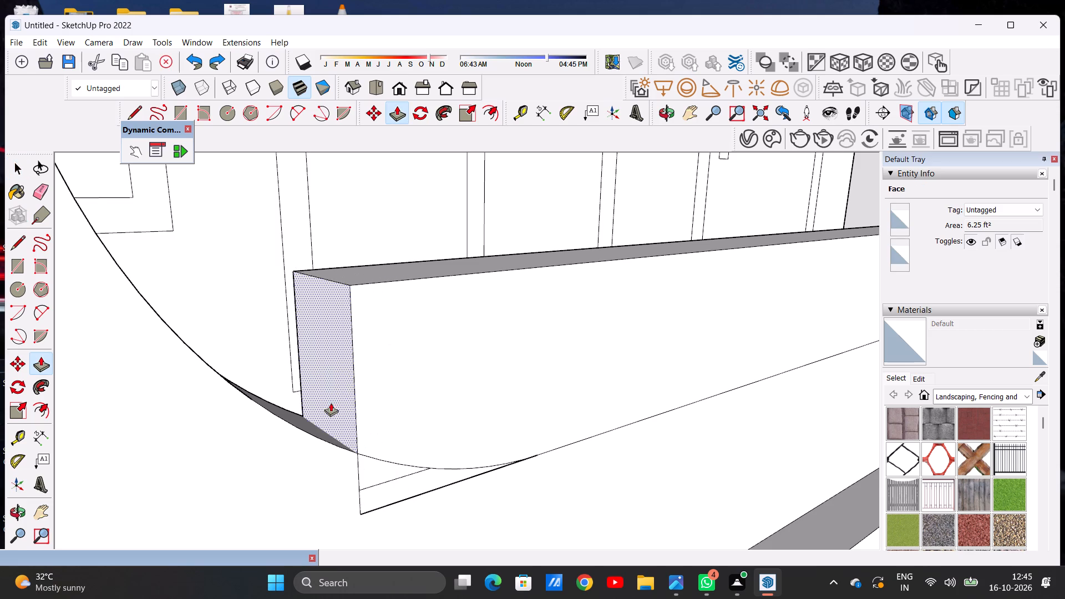
pyautogui.click(292, 398)
pyautogui.press('space')
pyautogui.scroll(-15, 584, 404)
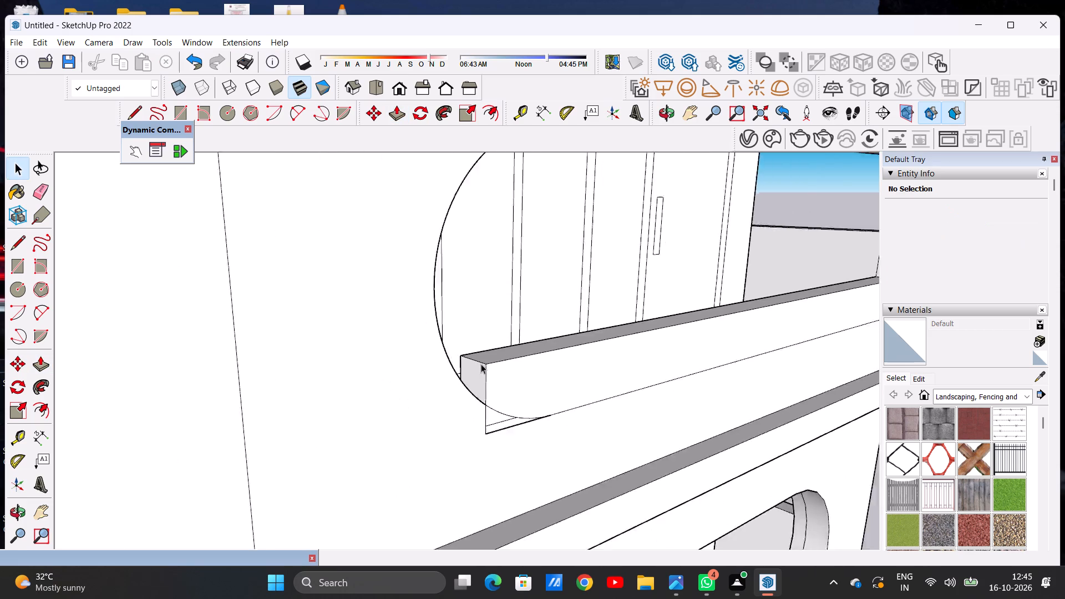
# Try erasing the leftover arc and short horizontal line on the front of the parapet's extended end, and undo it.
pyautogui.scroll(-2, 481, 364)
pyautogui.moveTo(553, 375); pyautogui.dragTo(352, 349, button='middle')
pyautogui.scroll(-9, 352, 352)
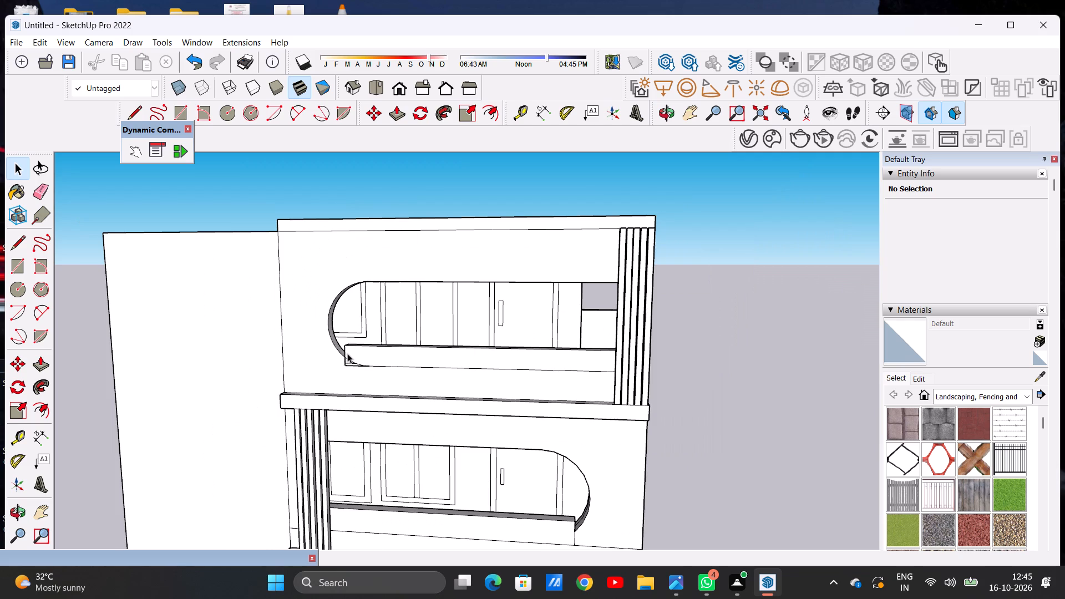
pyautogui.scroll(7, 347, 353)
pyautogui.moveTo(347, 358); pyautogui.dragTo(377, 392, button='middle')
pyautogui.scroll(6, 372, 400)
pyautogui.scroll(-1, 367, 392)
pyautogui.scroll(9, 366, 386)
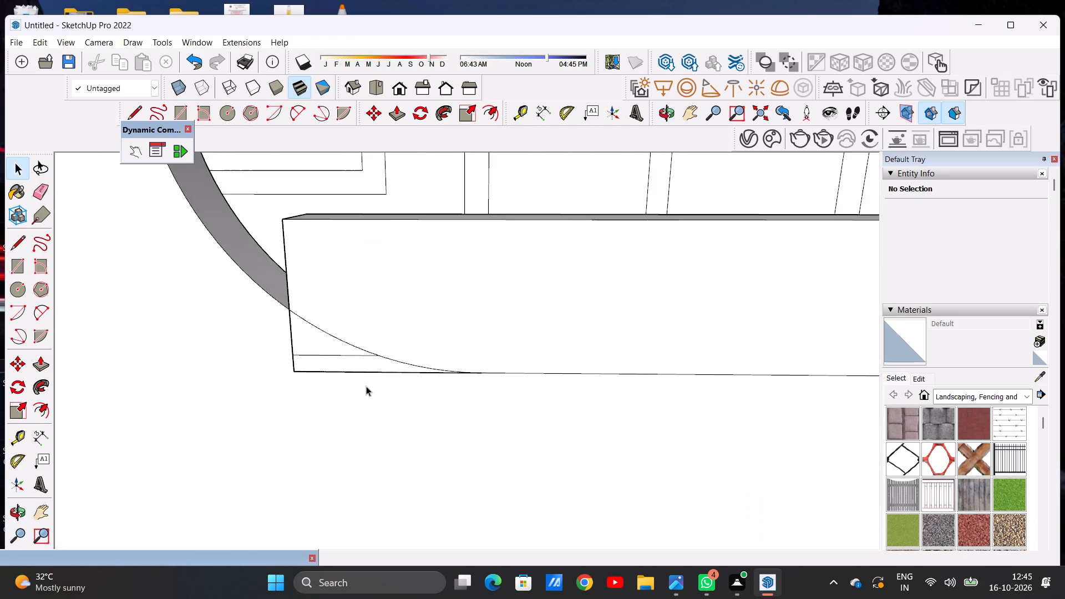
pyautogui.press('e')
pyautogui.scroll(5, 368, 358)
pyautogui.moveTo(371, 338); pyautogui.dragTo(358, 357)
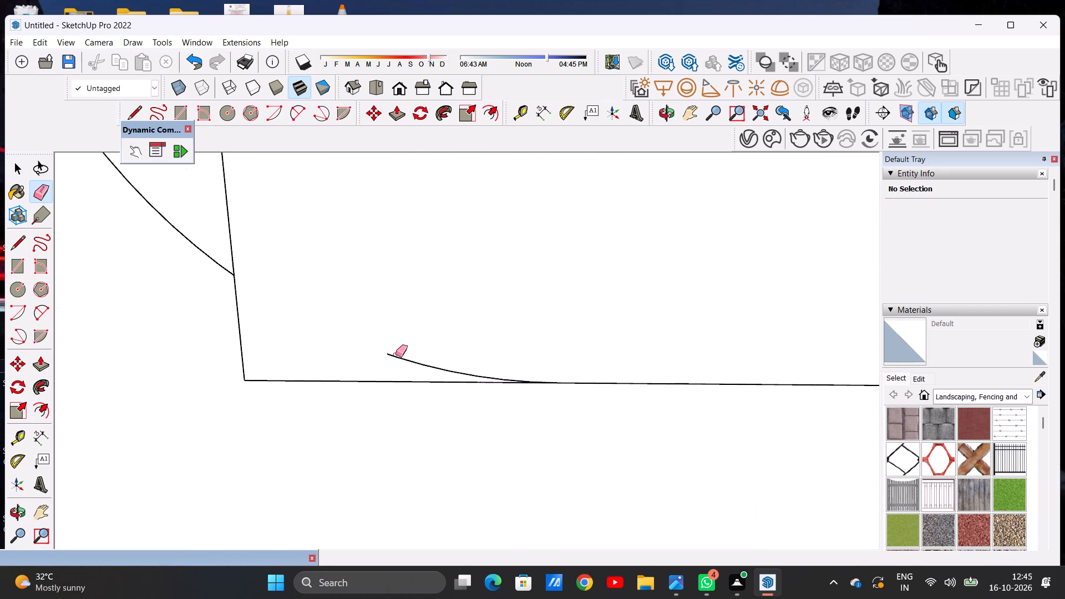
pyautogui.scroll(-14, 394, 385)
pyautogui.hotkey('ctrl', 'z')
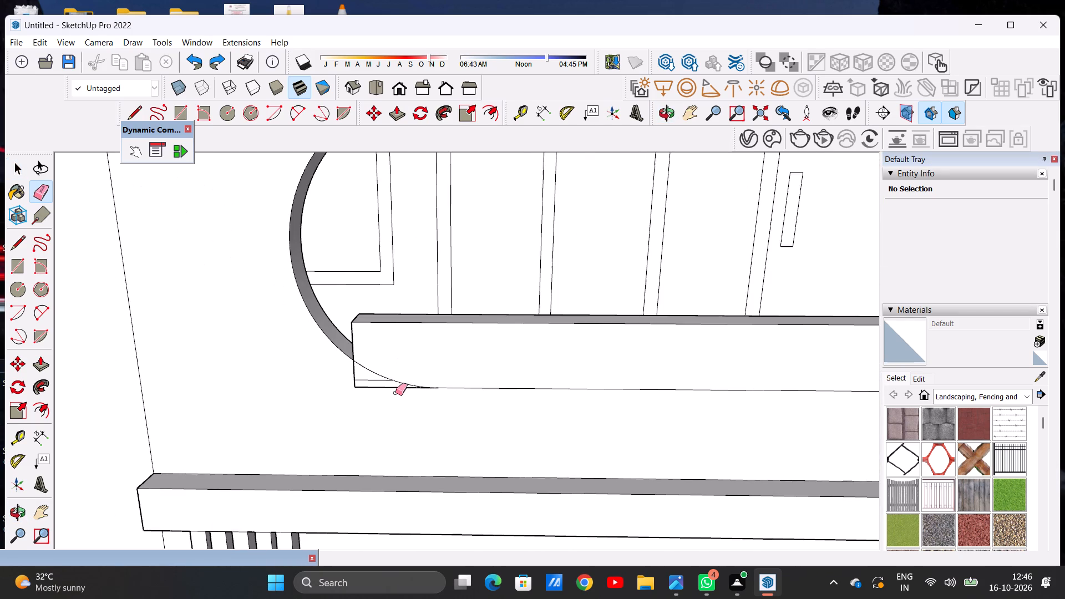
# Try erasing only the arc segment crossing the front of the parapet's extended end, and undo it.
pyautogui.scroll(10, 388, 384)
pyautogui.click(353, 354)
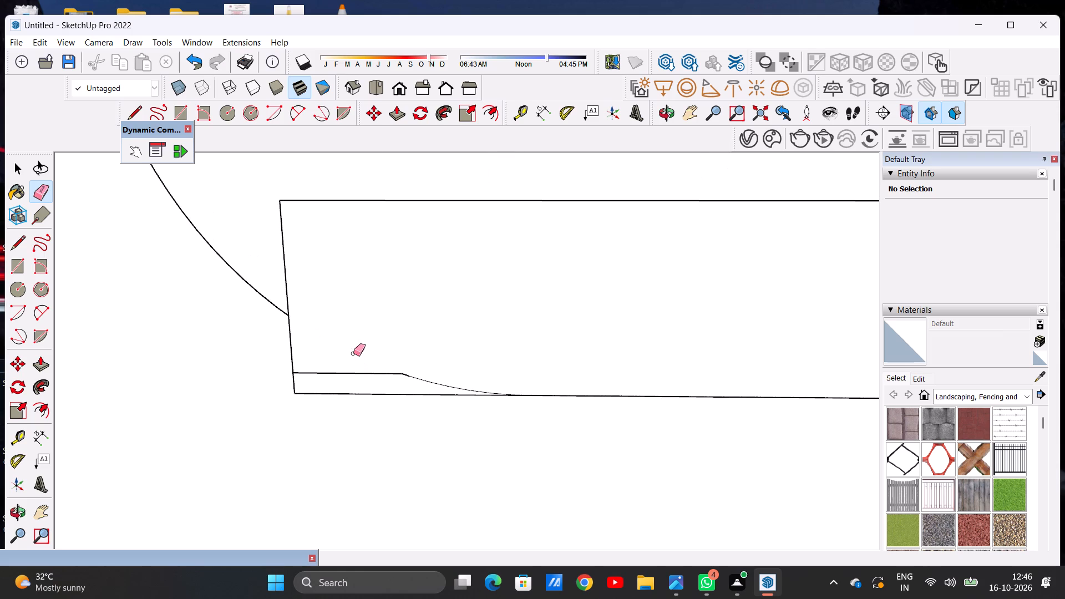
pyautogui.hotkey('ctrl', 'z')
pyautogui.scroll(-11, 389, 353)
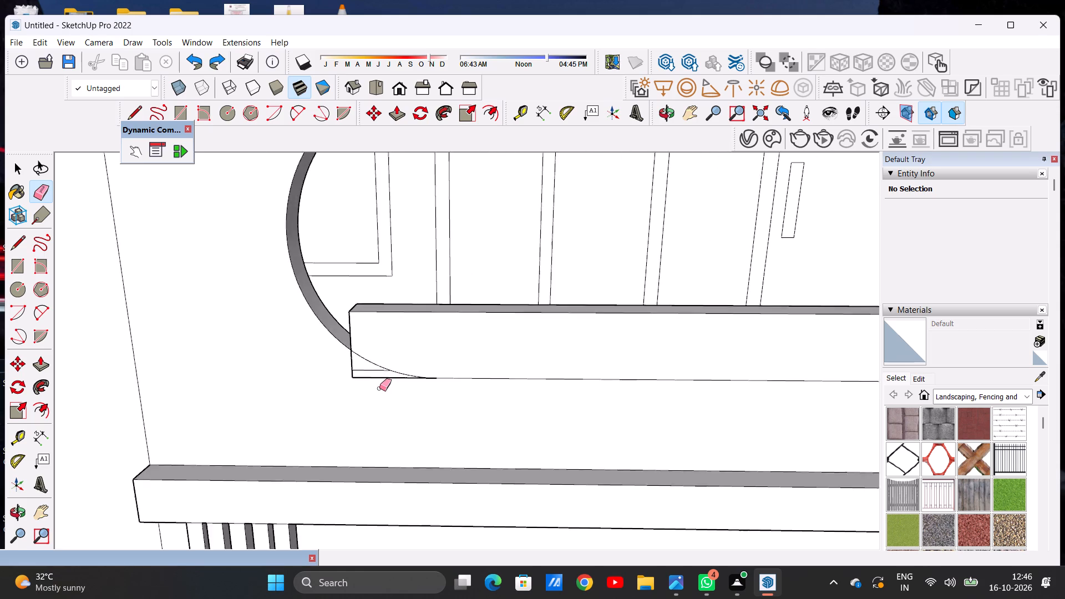
# Examine the junction of the top-floor parapet's extended end with the opening's curved corner, close up and from the front.
pyautogui.scroll(-14, 379, 388)
pyautogui.moveTo(408, 348); pyautogui.dragTo(414, 327, button='middle')
pyautogui.scroll(12, 399, 408)
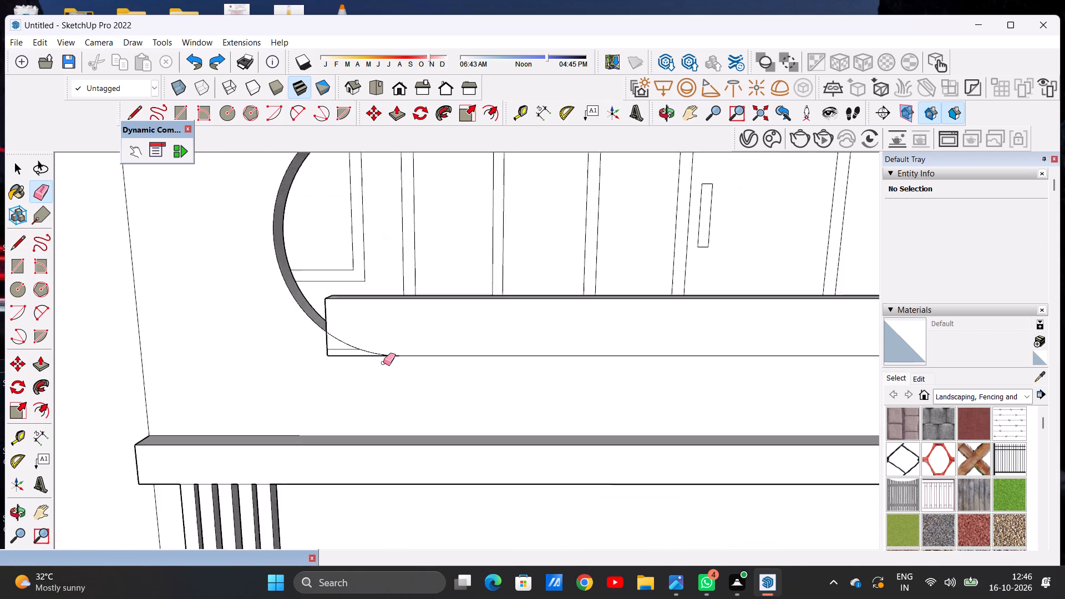
pyautogui.scroll(17, 383, 363)
pyautogui.scroll(-10, 383, 363)
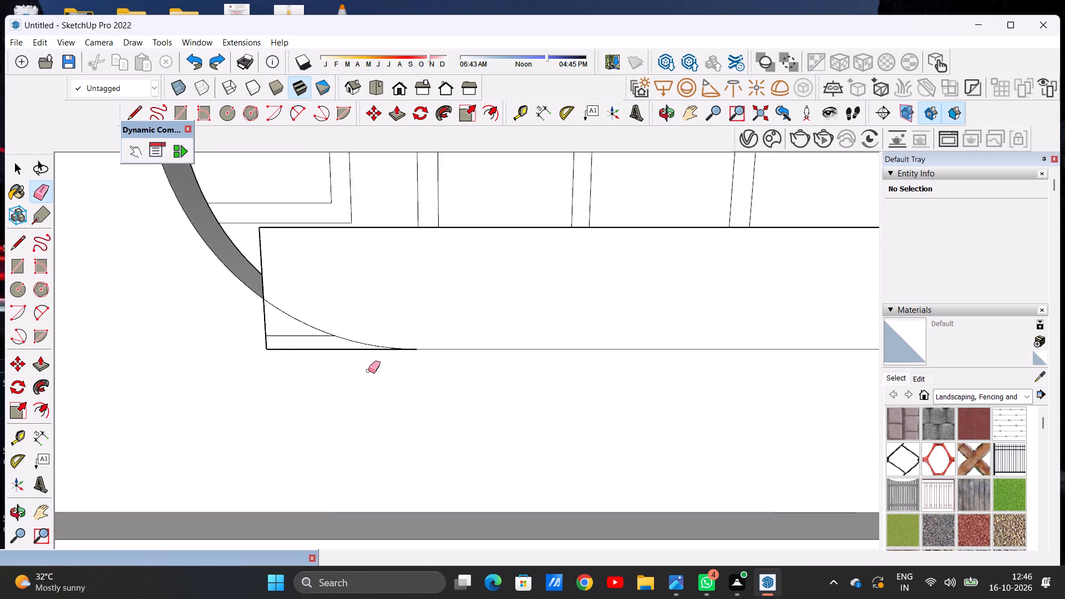
pyautogui.scroll(-3, 368, 370)
pyautogui.scroll(-12, 290, 378)
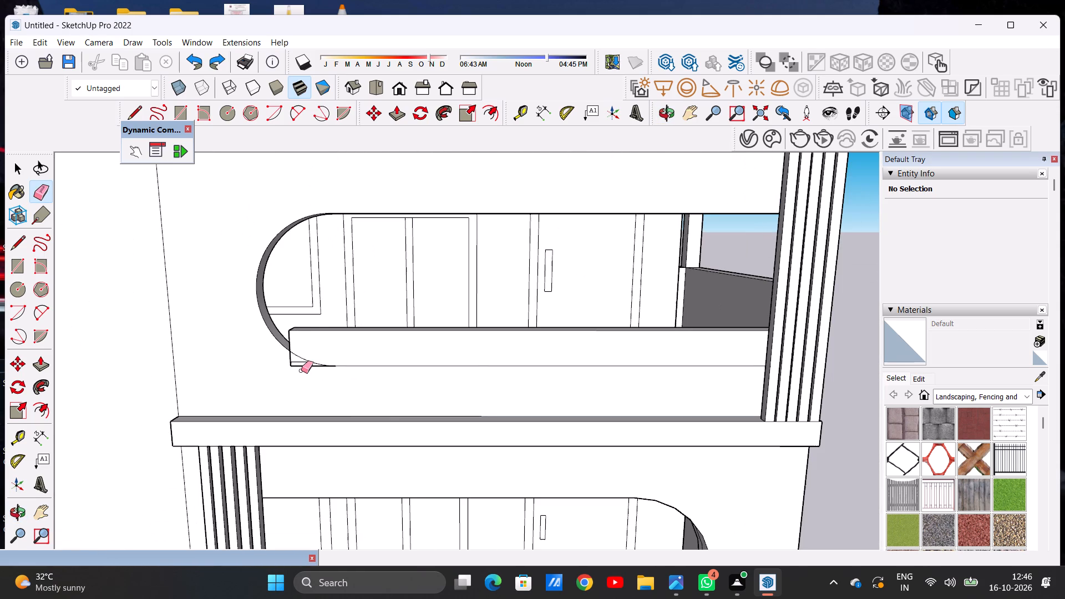
pyautogui.press('space')
pyautogui.scroll(-12, 395, 342)
pyautogui.scroll(7, 414, 355)
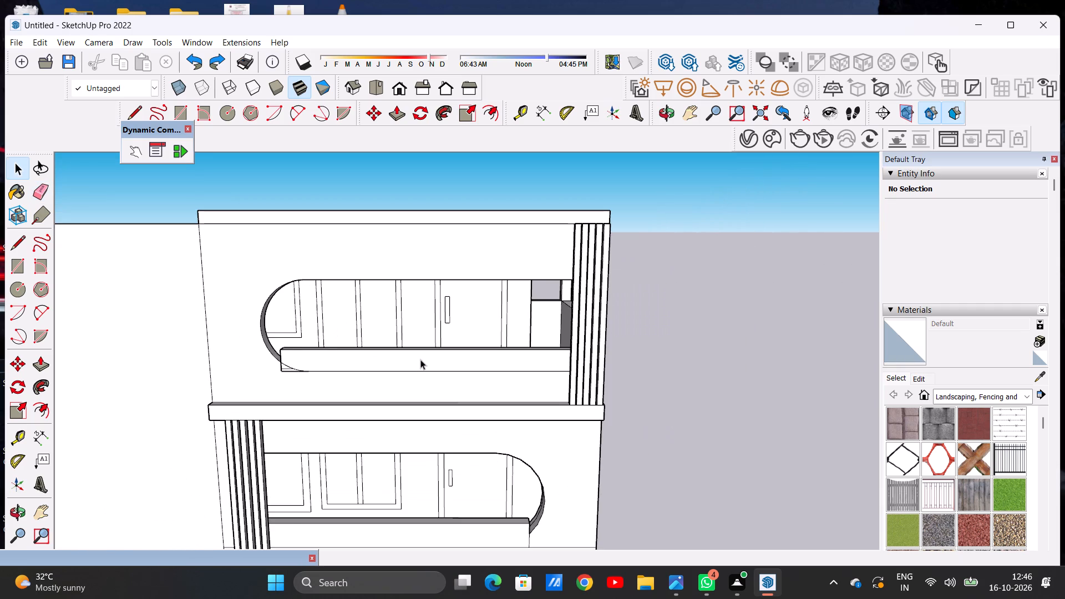
# Examine the whole building from the front, from above and from the open balcony side.
pyautogui.scroll(-6, 430, 363)
pyautogui.middleClick(566, 308)
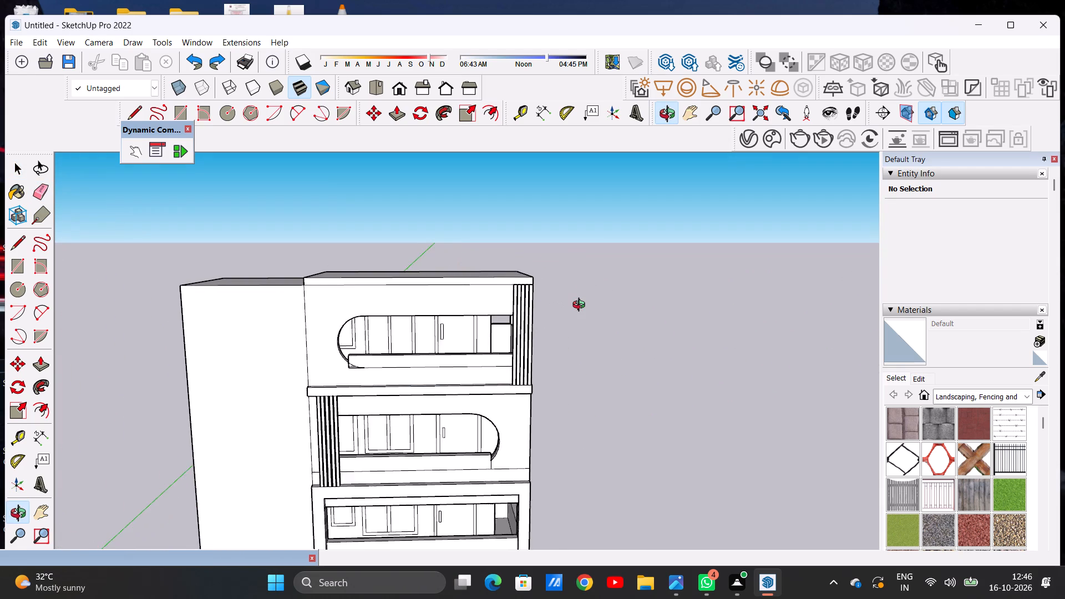
pyautogui.scroll(-6, 567, 307)
pyautogui.moveTo(390, 319); pyautogui.dragTo(521, 363, button='middle')
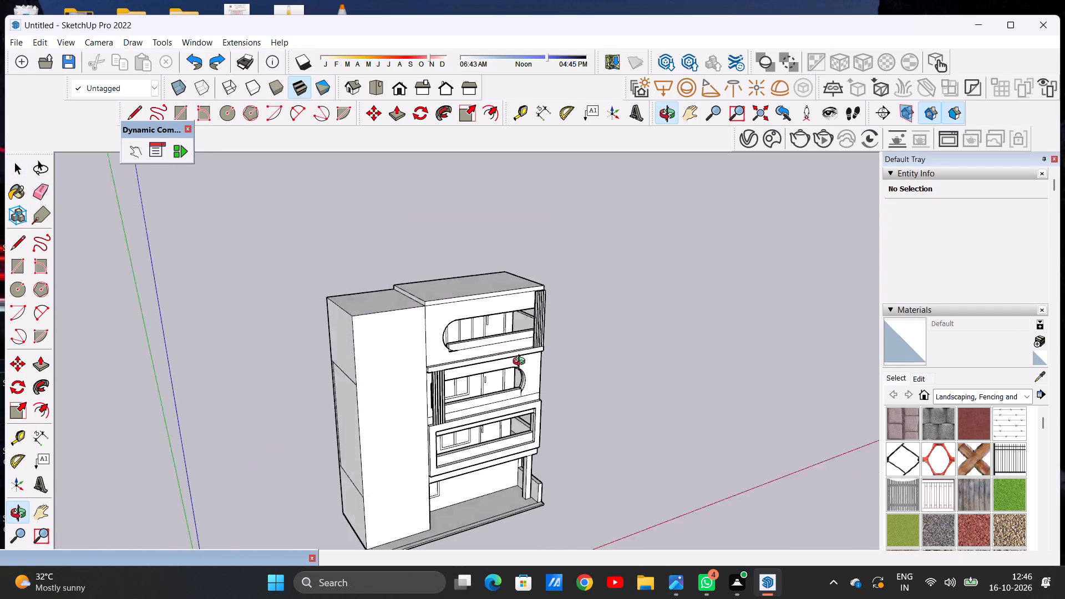
pyautogui.moveTo(521, 363); pyautogui.dragTo(440, 334, button='middle')
pyautogui.scroll(-3, 471, 326)
pyautogui.scroll(4, 427, 301)
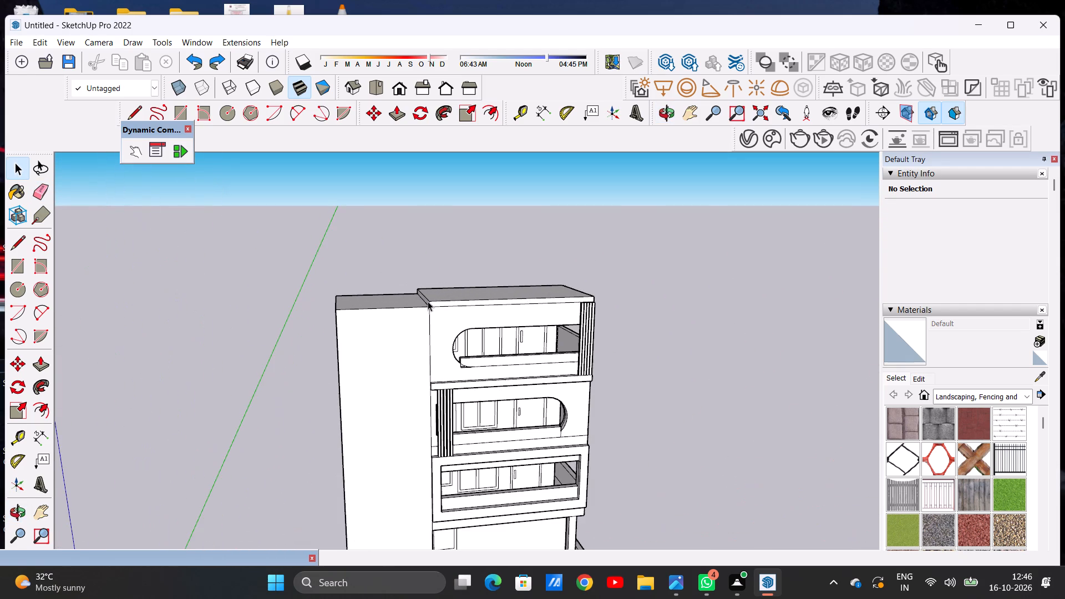
pyautogui.scroll(2, 428, 301)
pyautogui.scroll(-5, 351, 292)
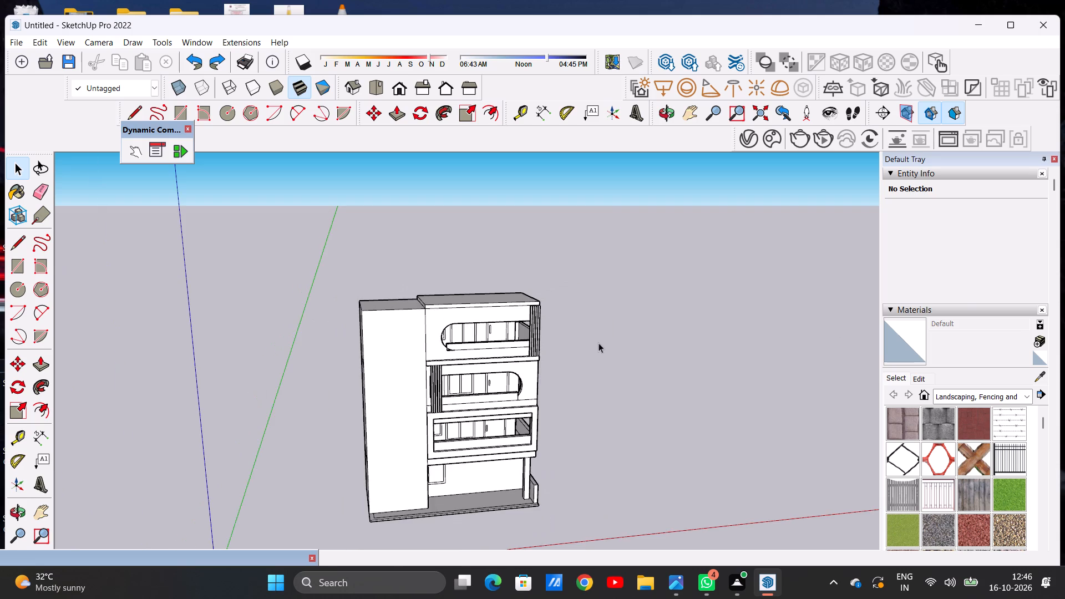
pyautogui.moveTo(606, 346); pyautogui.dragTo(522, 334, button='middle')
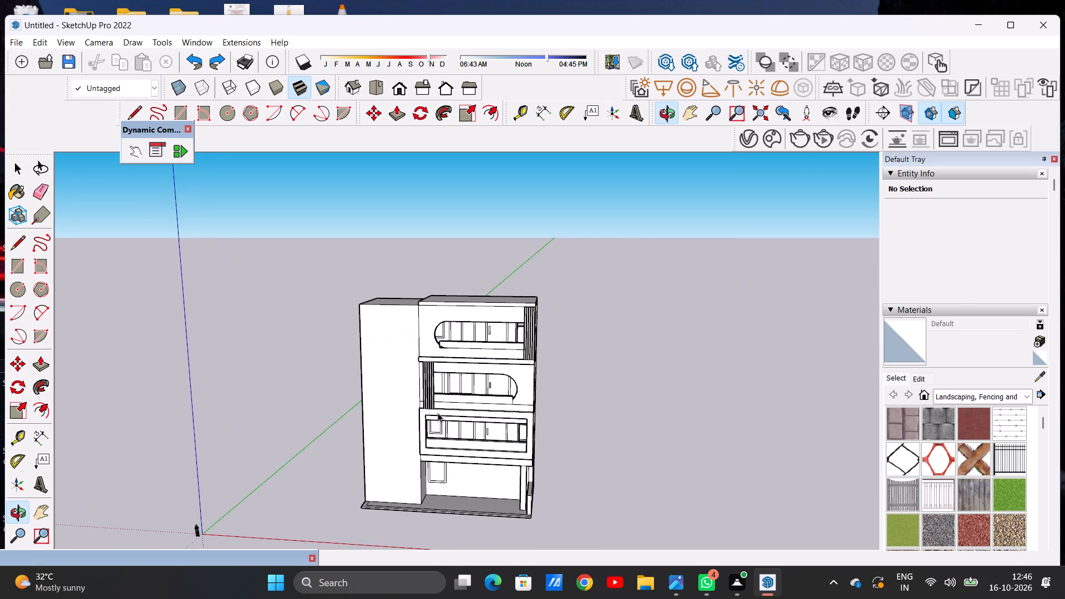
pyautogui.scroll(6, 385, 430)
pyautogui.scroll(-7, 385, 430)
pyautogui.moveTo(412, 423); pyautogui.dragTo(470, 407, button='middle')
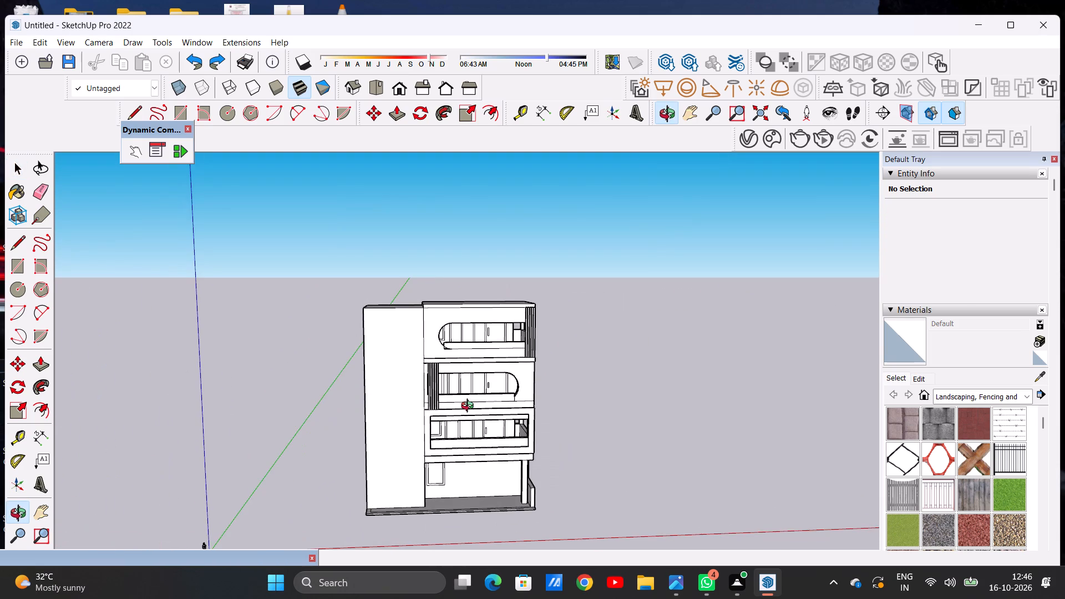
pyautogui.moveTo(470, 407); pyautogui.dragTo(440, 407, button='middle')
pyautogui.scroll(-1, 490, 399)
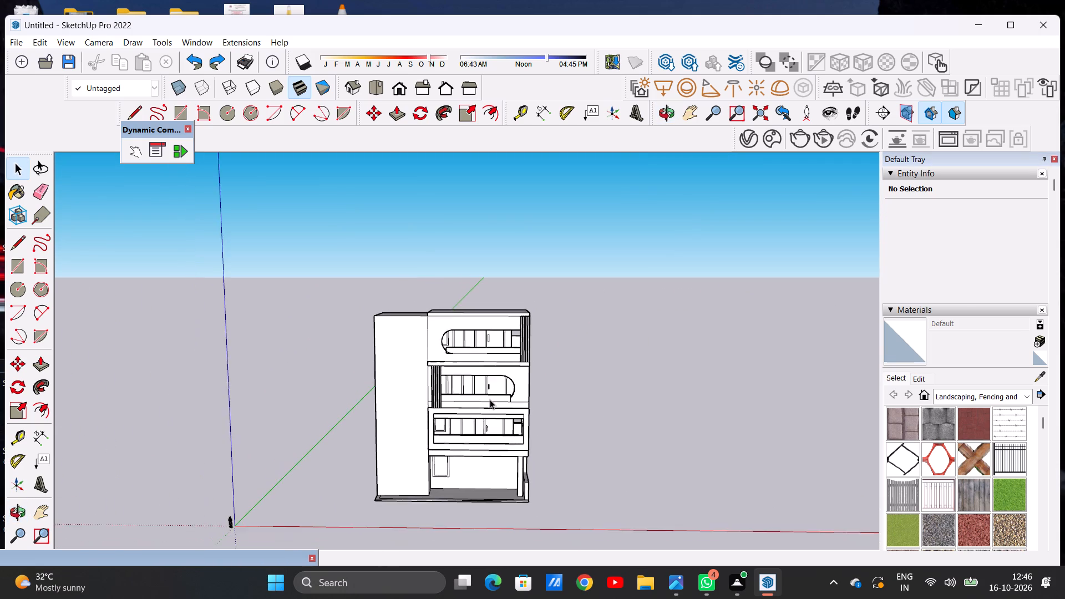
pyautogui.scroll(-2, 490, 399)
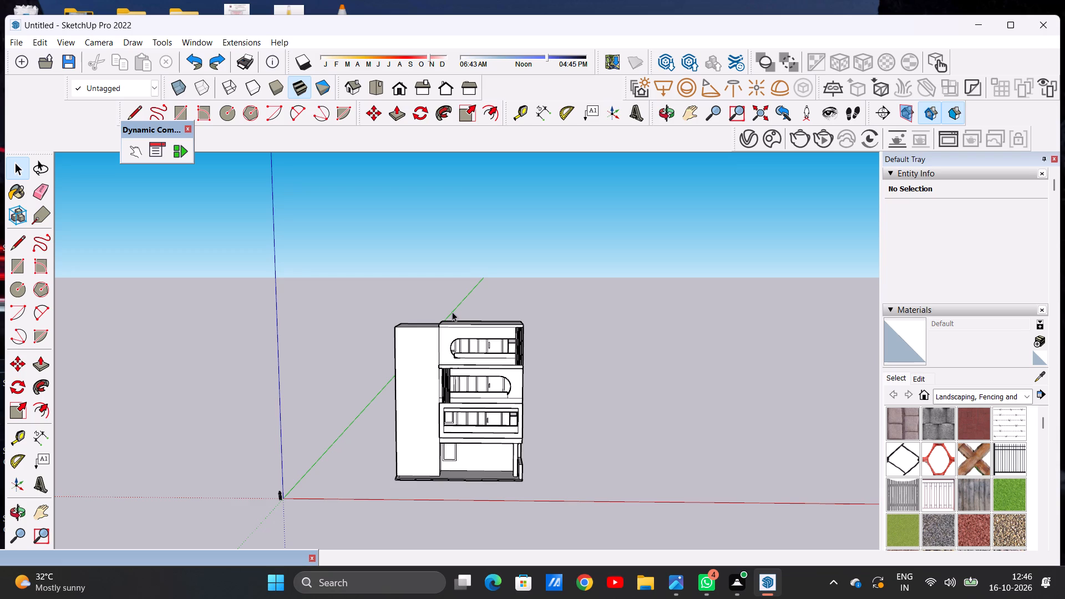
pyautogui.scroll(4, 506, 304)
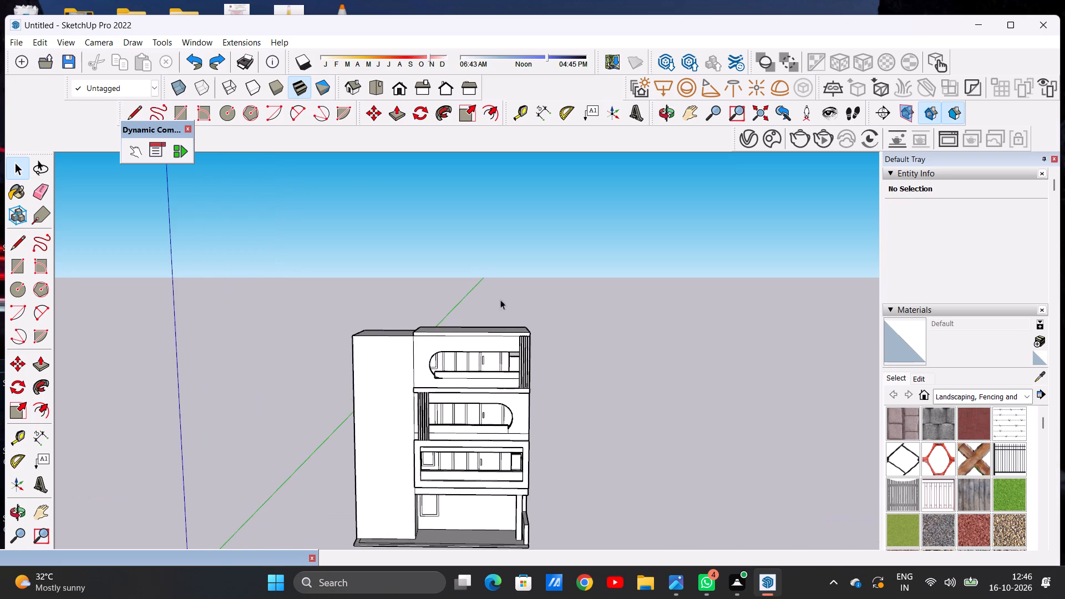
pyautogui.moveTo(473, 334); pyautogui.dragTo(466, 515, button='middle')
pyautogui.scroll(-2, 500, 293)
pyautogui.moveTo(425, 377); pyautogui.dragTo(390, 382, button='middle')
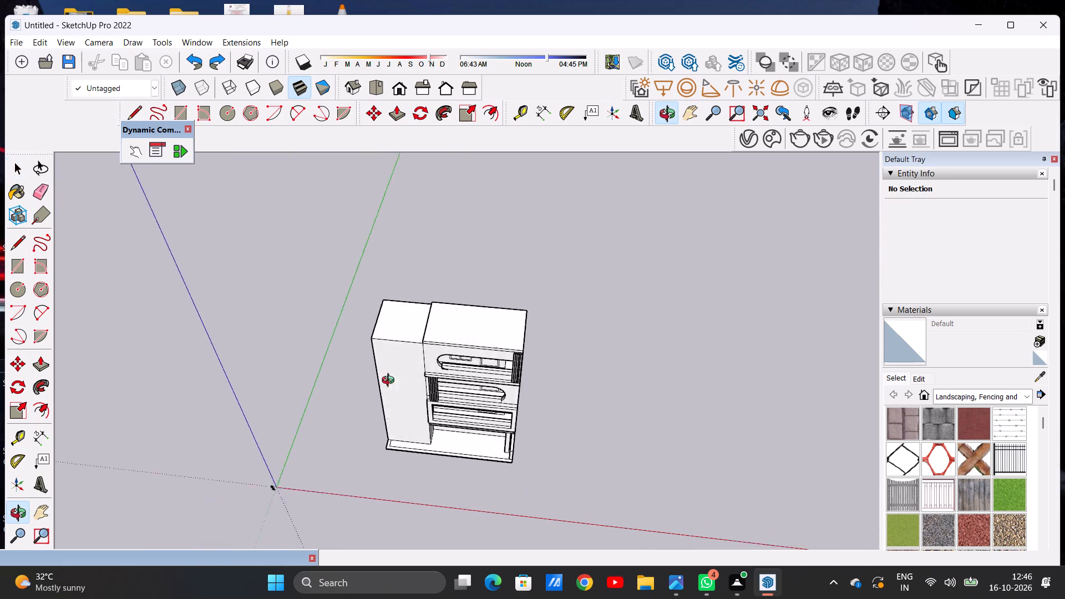
pyautogui.moveTo(390, 382); pyautogui.dragTo(623, 416, button='middle')
pyautogui.moveTo(623, 415); pyautogui.dragTo(347, 302, button='middle')
pyautogui.moveTo(571, 372); pyautogui.dragTo(527, 319, button='middle')
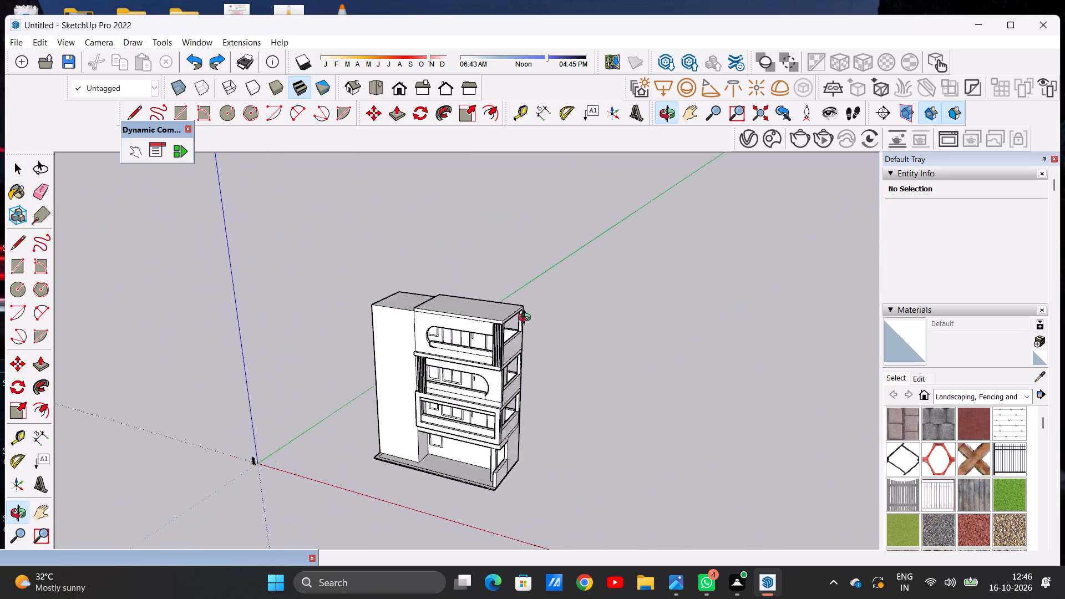
# Push/Pull the top face of the solid tower beside the balconies upward, well above the main roof.
pyautogui.moveTo(527, 319); pyautogui.dragTo(302, 279, button='middle')
pyautogui.moveTo(376, 398); pyautogui.dragTo(593, 385, button='middle')
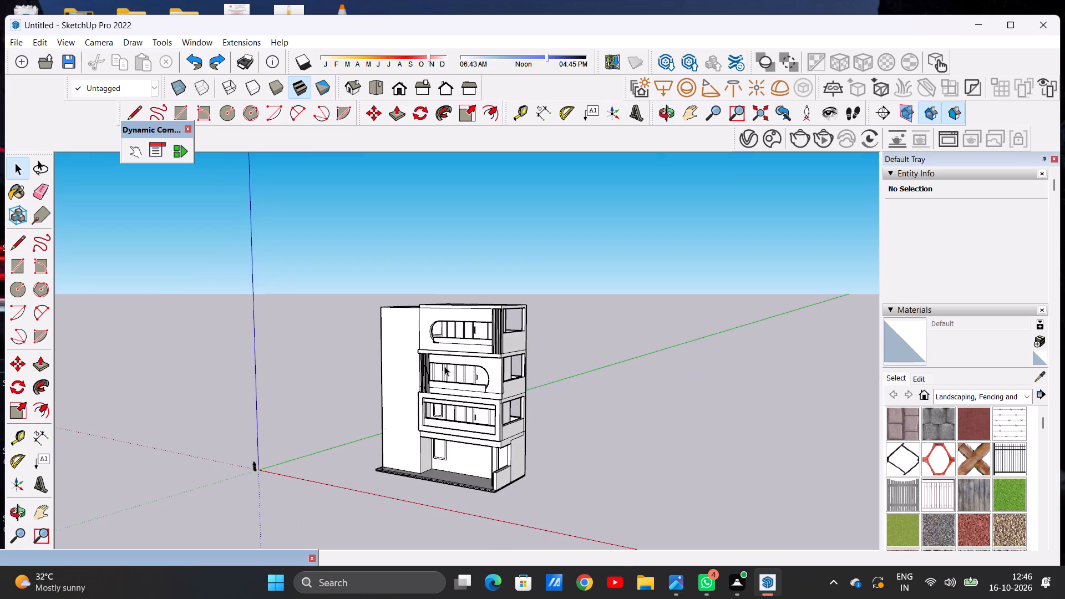
pyautogui.moveTo(468, 375); pyautogui.dragTo(627, 388, button='middle')
pyautogui.scroll(5, 422, 303)
pyautogui.scroll(-1, 420, 306)
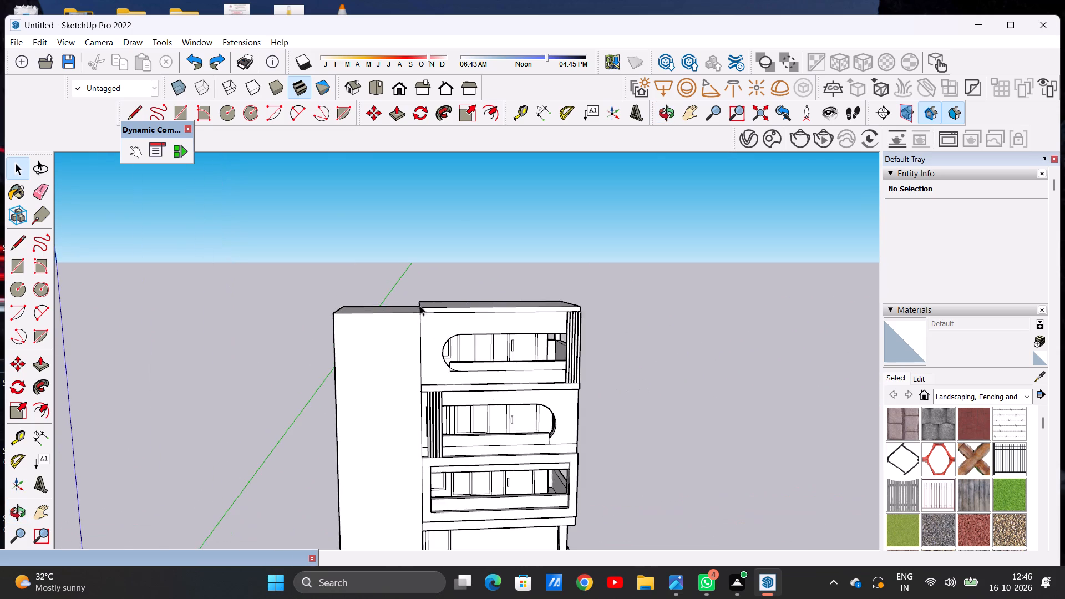
pyautogui.moveTo(480, 280); pyautogui.dragTo(462, 400, button='middle')
pyautogui.press('p')
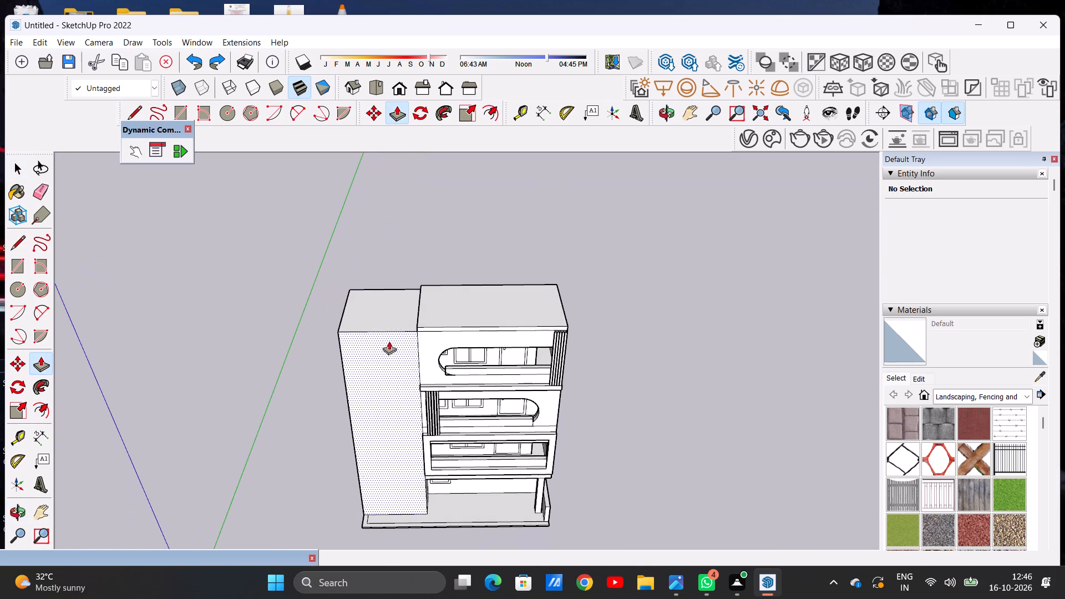
pyautogui.press('space')
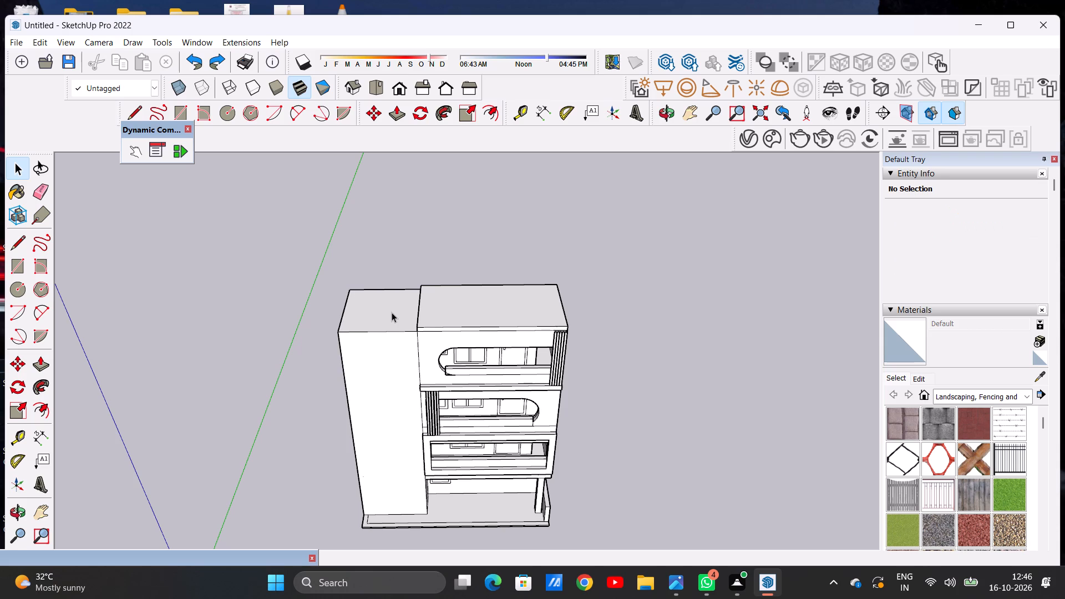
pyautogui.scroll(2, 397, 323)
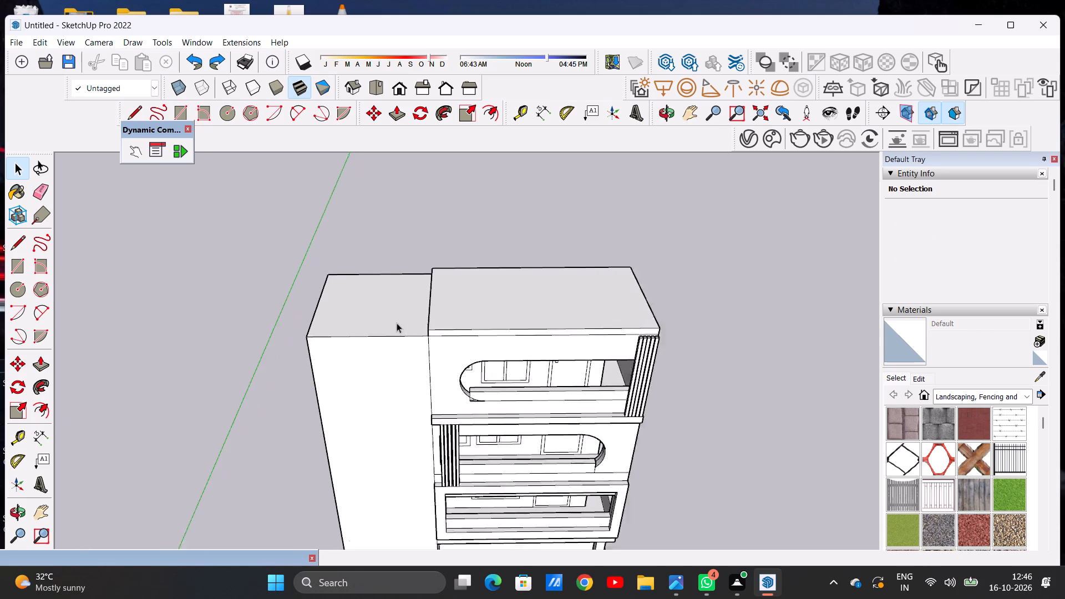
pyautogui.scroll(6, 397, 323)
pyautogui.press('p')
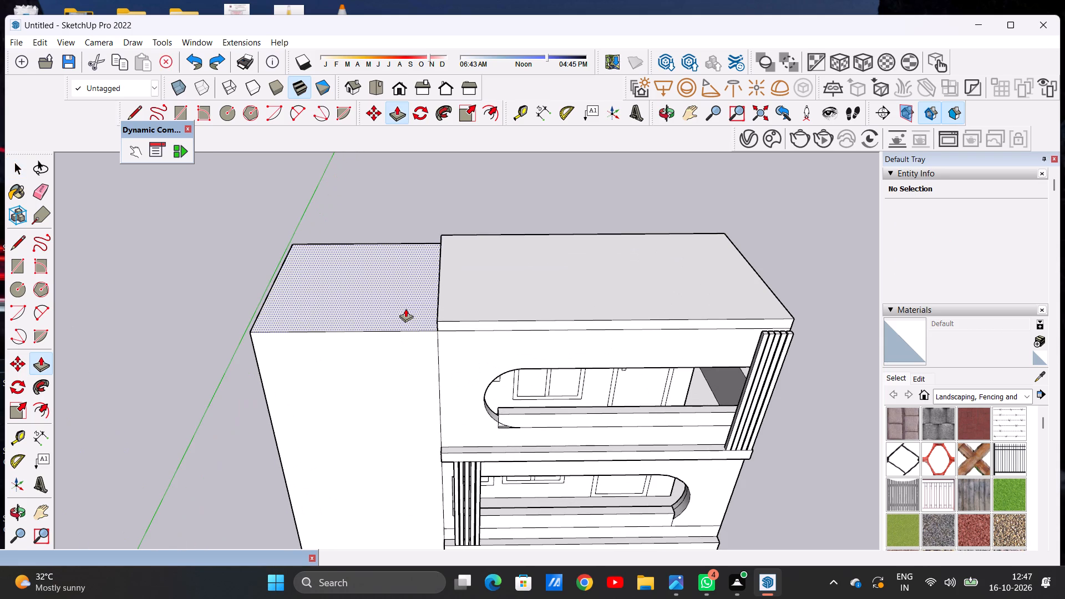
pyautogui.click(405, 308)
pyautogui.scroll(-14, 424, 242)
pyautogui.moveTo(422, 230); pyautogui.dragTo(426, 186, button='middle')
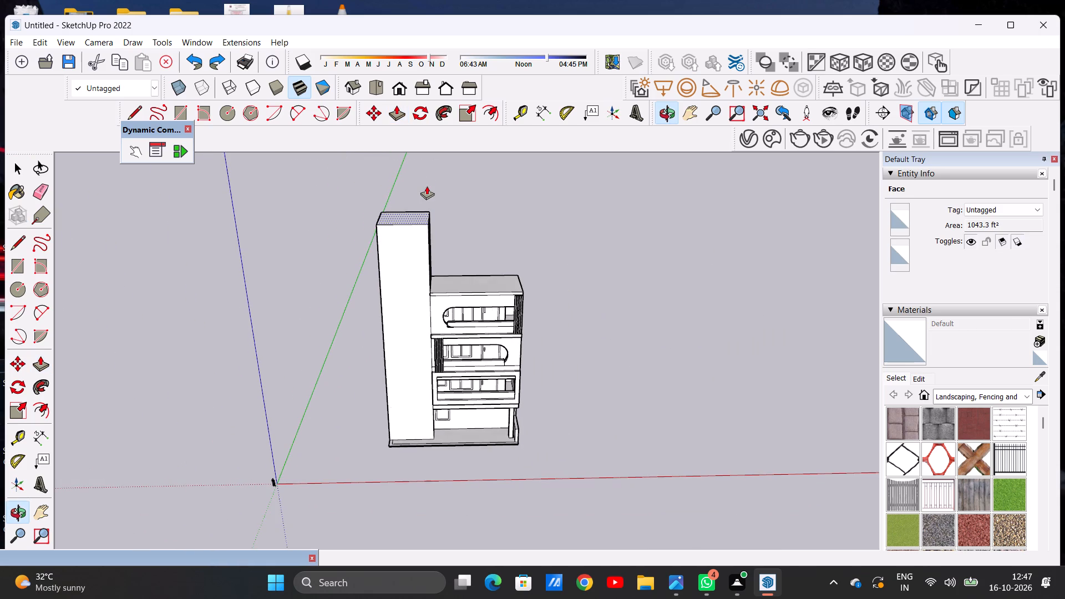
pyautogui.scroll(9, 423, 197)
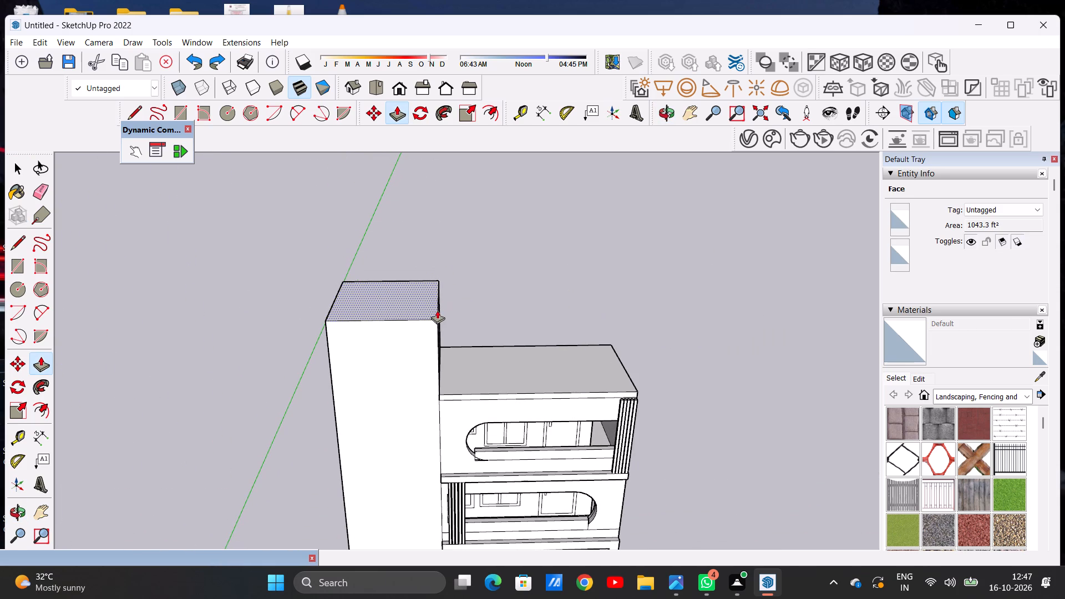
pyautogui.click(435, 302)
pyautogui.press('space')
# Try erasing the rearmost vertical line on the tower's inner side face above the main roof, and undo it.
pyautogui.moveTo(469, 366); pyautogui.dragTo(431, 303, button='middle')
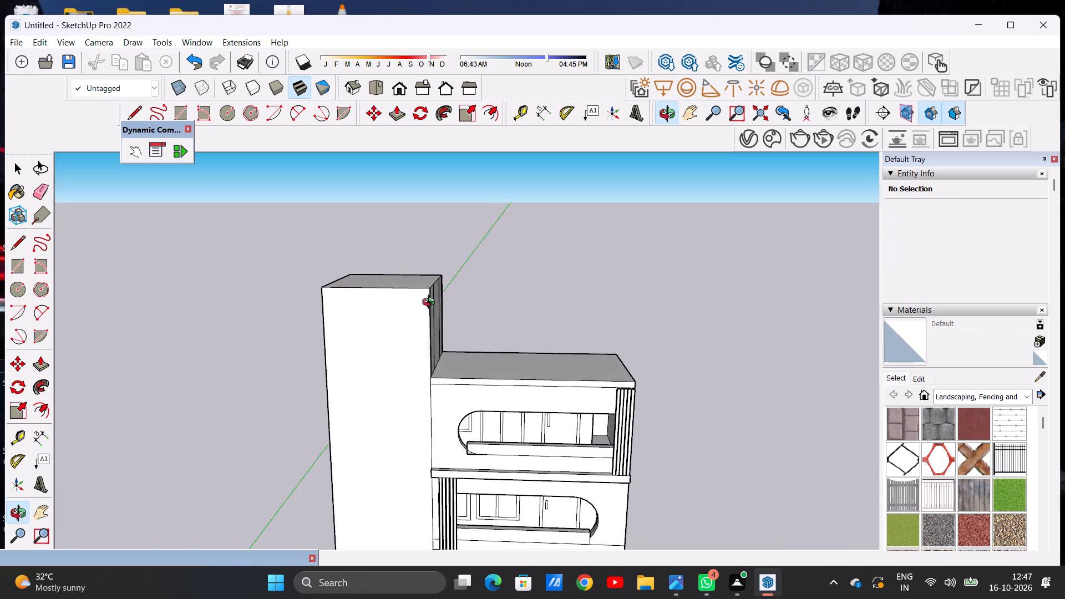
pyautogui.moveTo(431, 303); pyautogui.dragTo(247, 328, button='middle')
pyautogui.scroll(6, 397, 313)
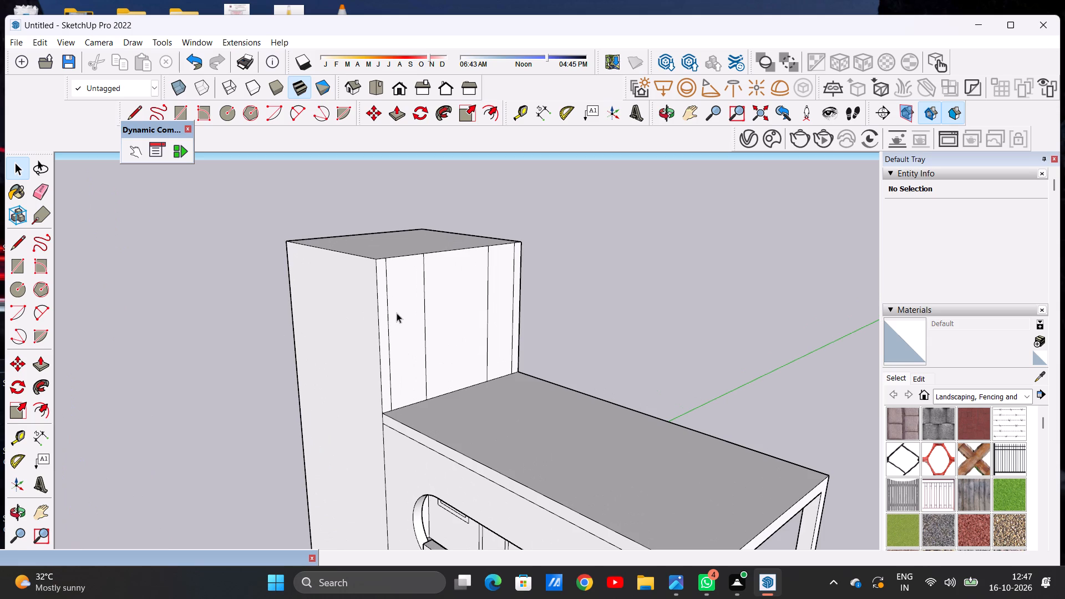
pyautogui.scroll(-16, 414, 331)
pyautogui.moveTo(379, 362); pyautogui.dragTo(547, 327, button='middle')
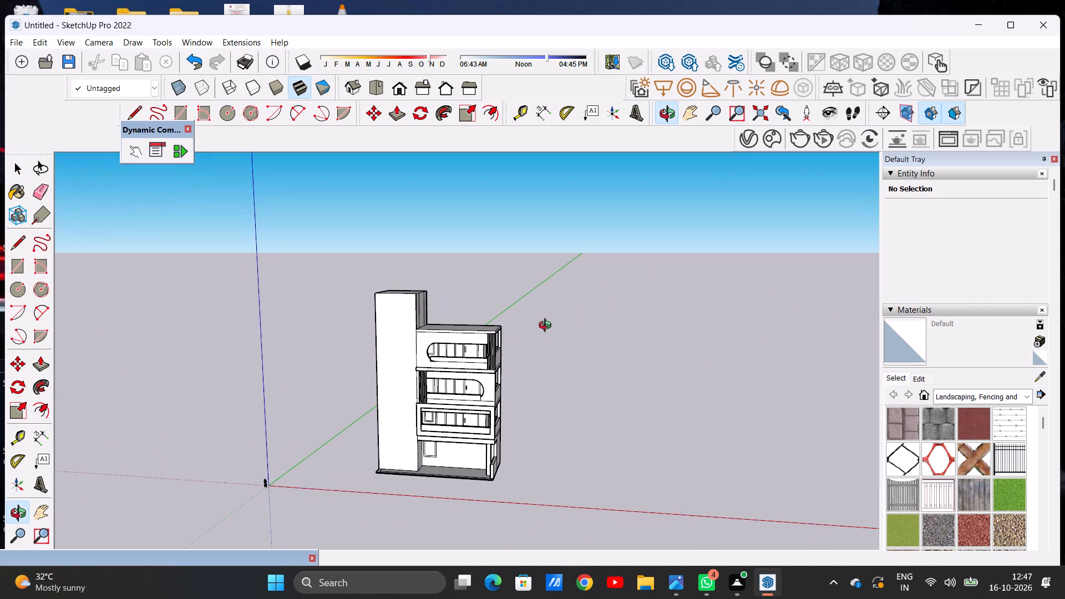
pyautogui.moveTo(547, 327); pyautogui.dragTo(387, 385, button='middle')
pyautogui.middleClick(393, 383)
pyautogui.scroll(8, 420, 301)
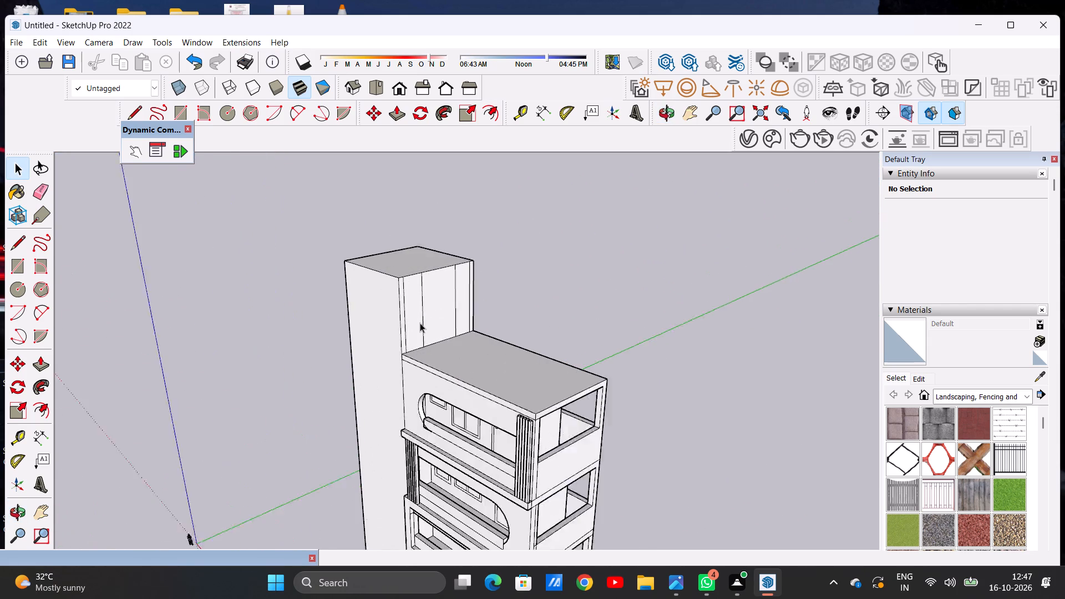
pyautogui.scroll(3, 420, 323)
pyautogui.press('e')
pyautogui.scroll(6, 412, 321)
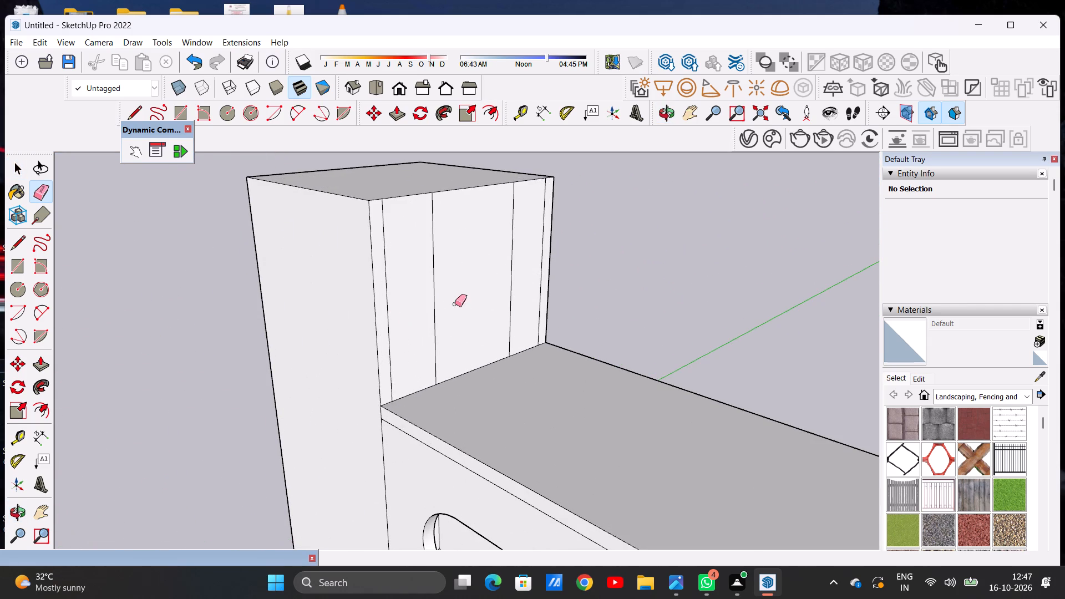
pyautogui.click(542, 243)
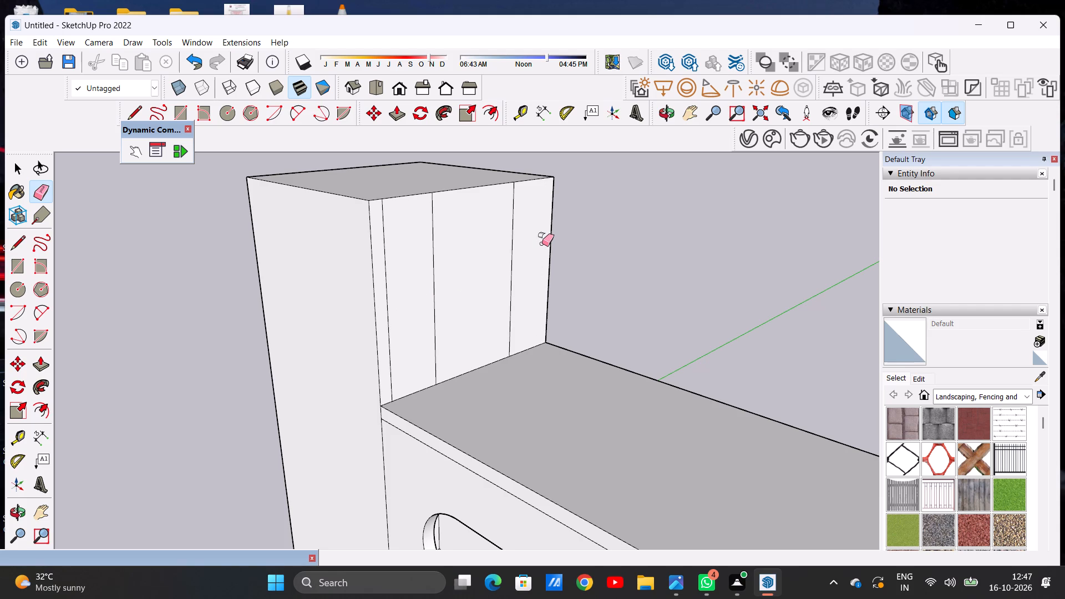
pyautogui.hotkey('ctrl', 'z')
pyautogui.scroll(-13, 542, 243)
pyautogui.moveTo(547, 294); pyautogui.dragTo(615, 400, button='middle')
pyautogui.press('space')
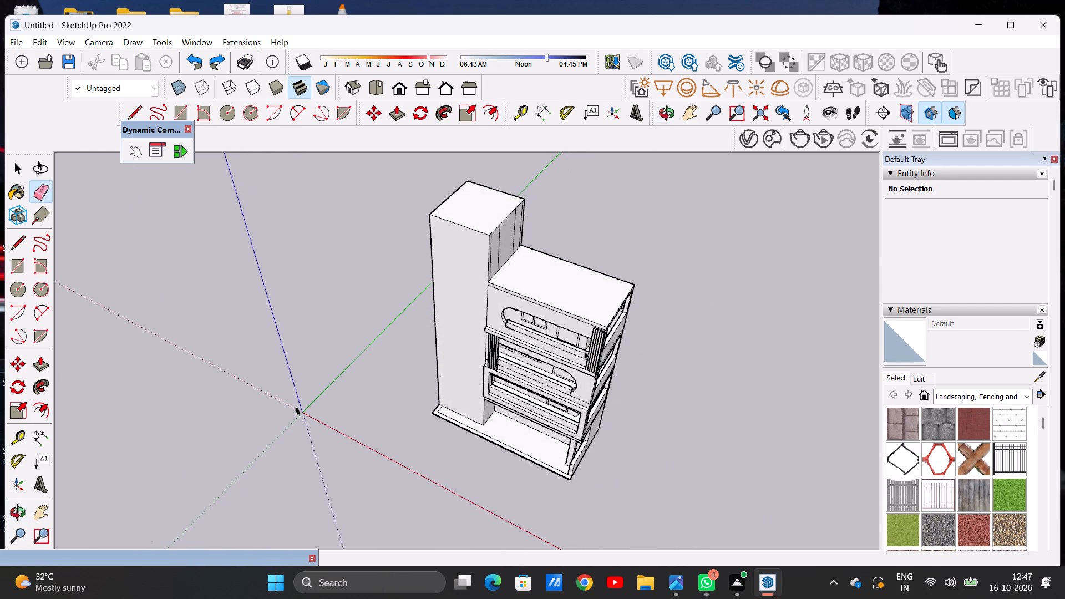
# Draw inset lines on the main roof parallel to its front and outer side edges, starting at the tower wall.
pyautogui.scroll(7, 557, 301)
pyautogui.press('l')
pyautogui.scroll(13, 457, 275)
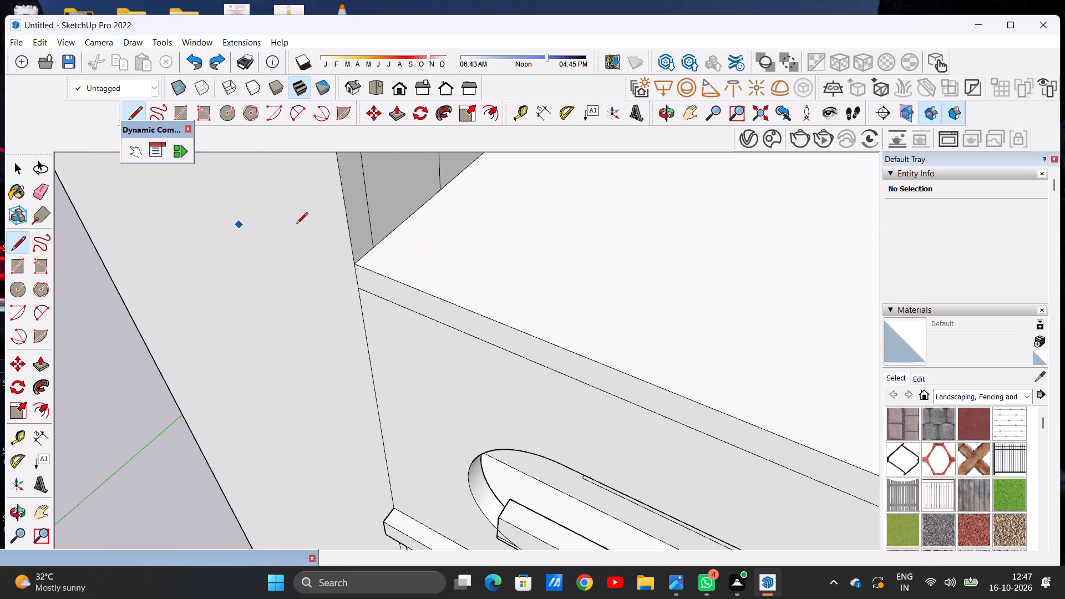
pyautogui.click(375, 245)
pyautogui.scroll(-8, 485, 258)
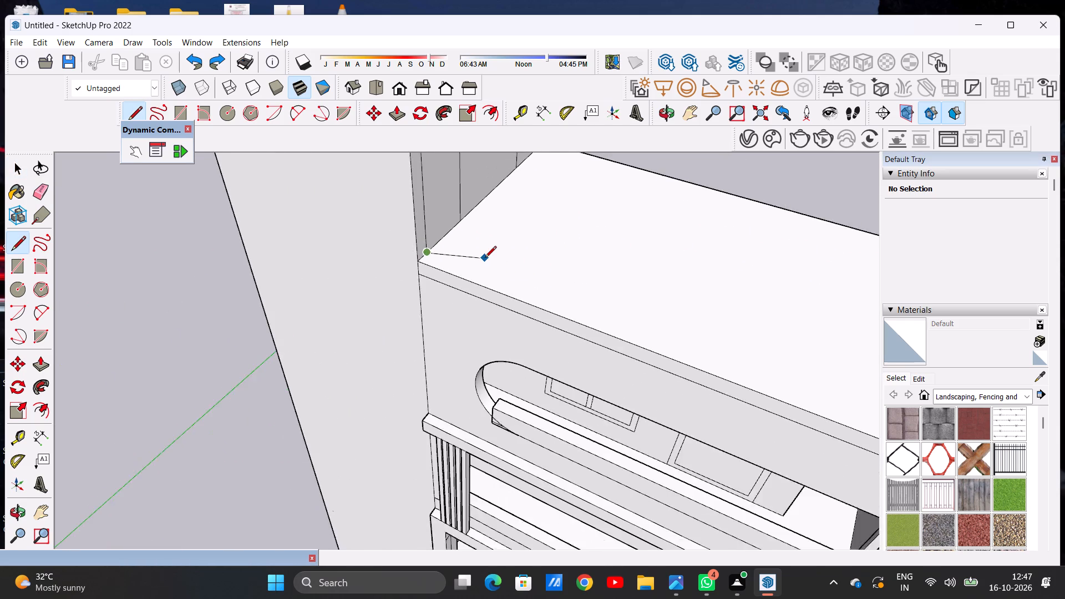
pyautogui.scroll(1, 485, 258)
pyautogui.scroll(-1, 463, 250)
pyautogui.scroll(1, 463, 250)
pyautogui.scroll(-12, 463, 250)
pyautogui.scroll(14, 610, 310)
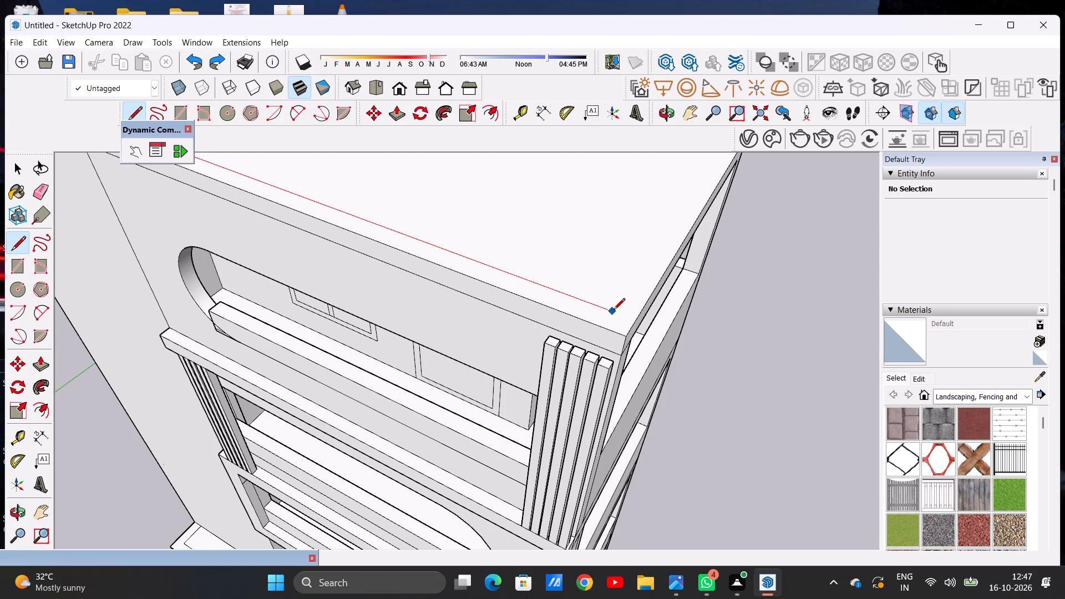
pyautogui.click(613, 311)
pyautogui.scroll(-6, 631, 286)
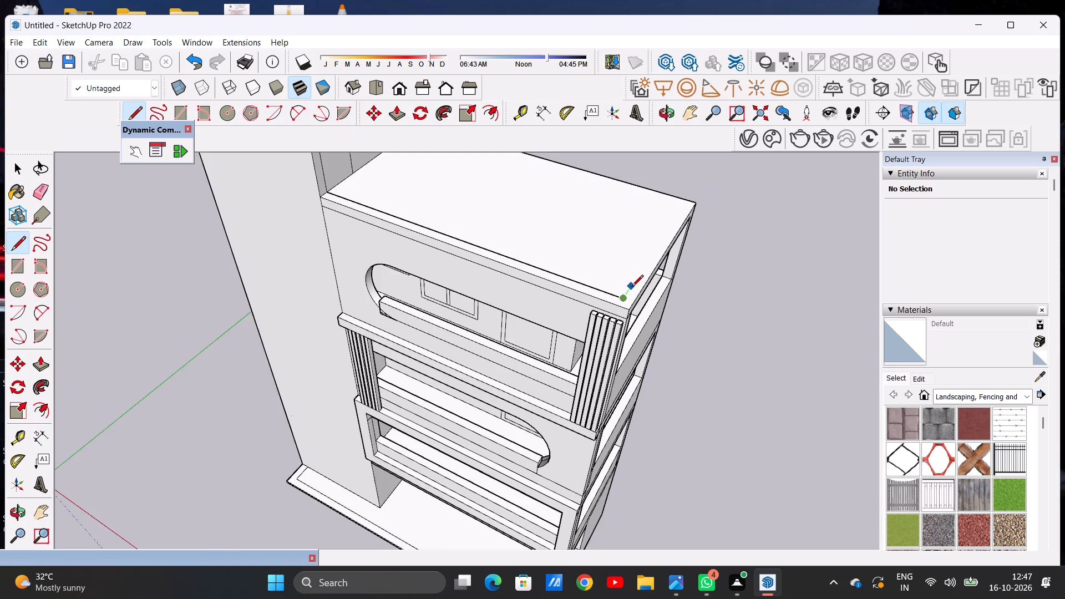
pyautogui.scroll(-10, 632, 287)
pyautogui.scroll(13, 651, 245)
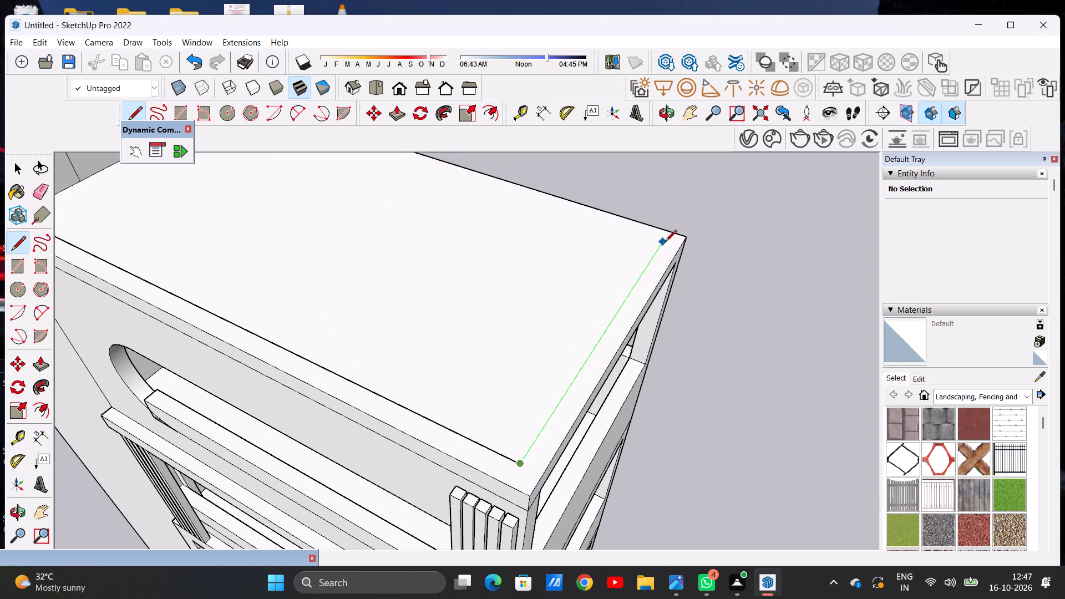
pyautogui.click(660, 247)
pyautogui.press('space')
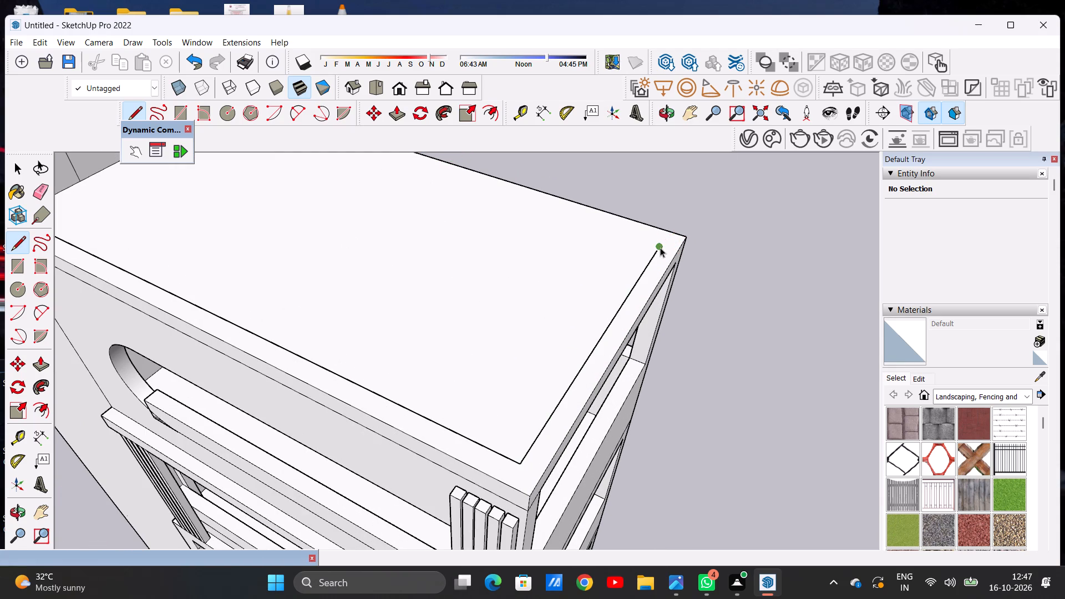
# Draw the inset line along the roof's rear edge from the tower wall and join it to the side line at the corner.
pyautogui.write('L')
pyautogui.scroll(-13, 562, 301)
pyautogui.scroll(14, 443, 210)
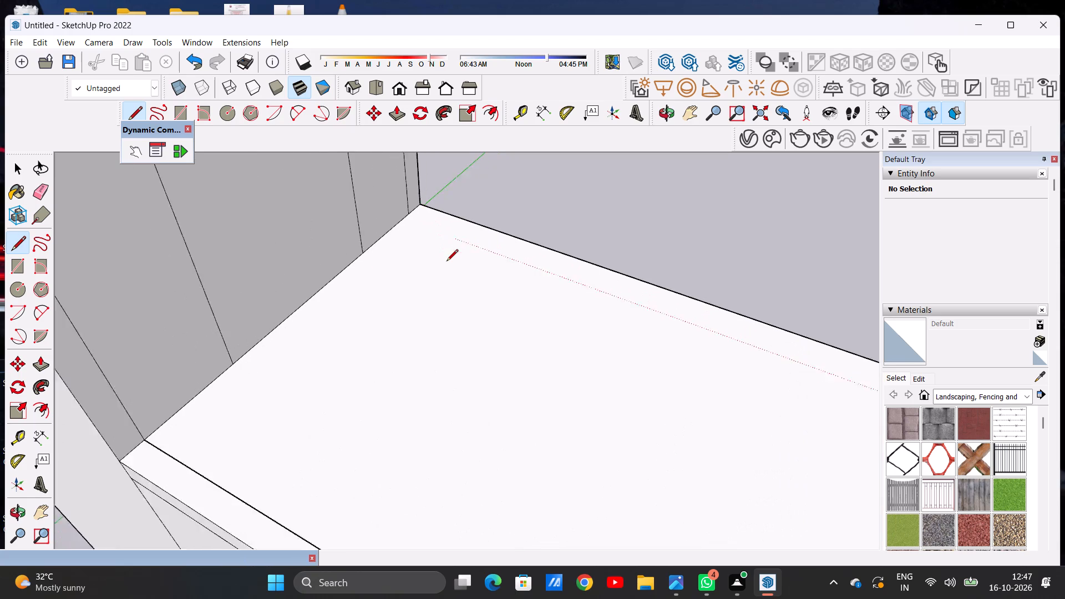
pyautogui.scroll(2, 447, 262)
pyautogui.click(397, 199)
pyautogui.scroll(-11, 542, 245)
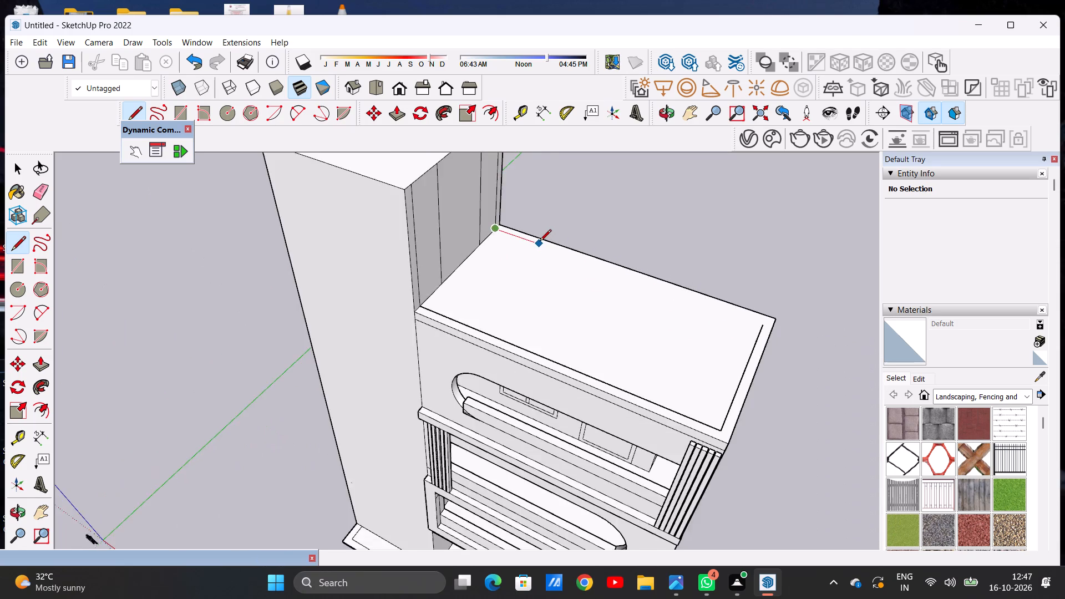
pyautogui.scroll(-7, 540, 242)
pyautogui.scroll(2, 675, 282)
pyautogui.scroll(-1, 675, 282)
pyautogui.scroll(17, 675, 282)
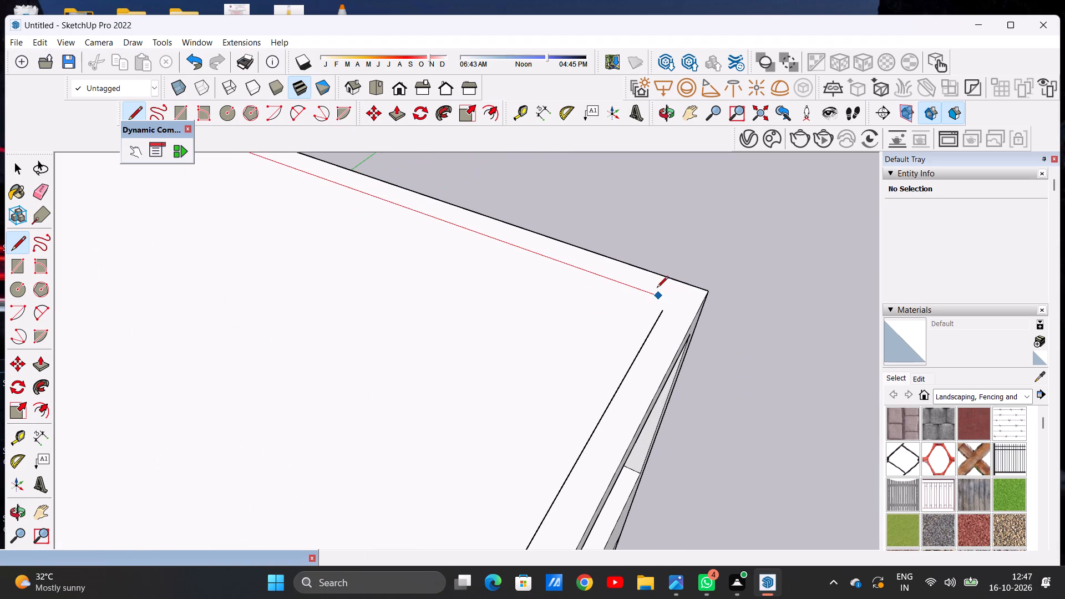
pyautogui.click(671, 298)
pyautogui.click(669, 307)
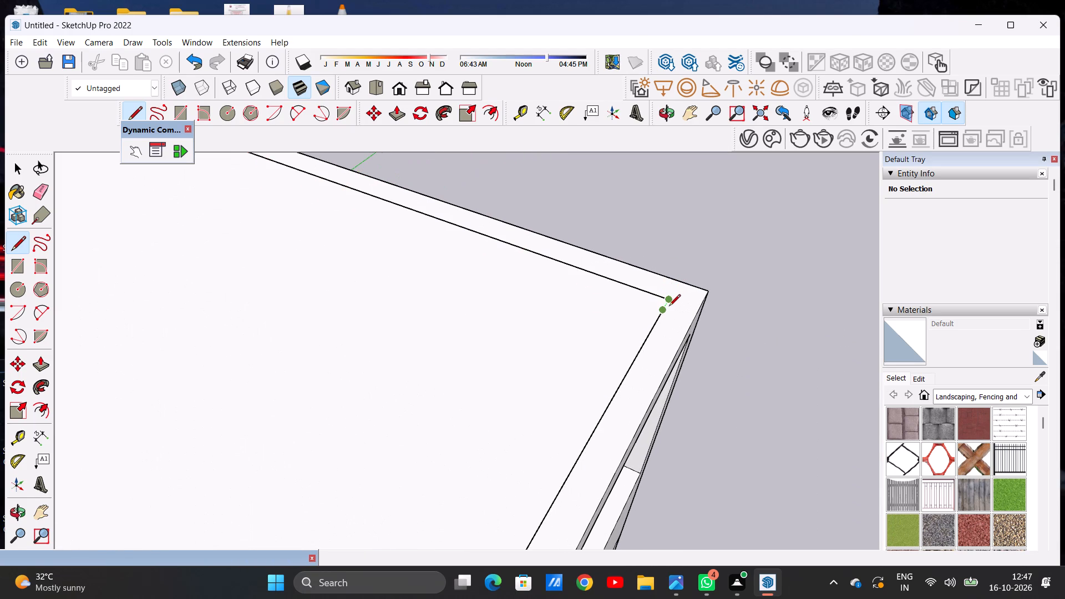
pyautogui.press('space')
pyautogui.scroll(-20, 596, 328)
pyautogui.scroll(-1, 596, 328)
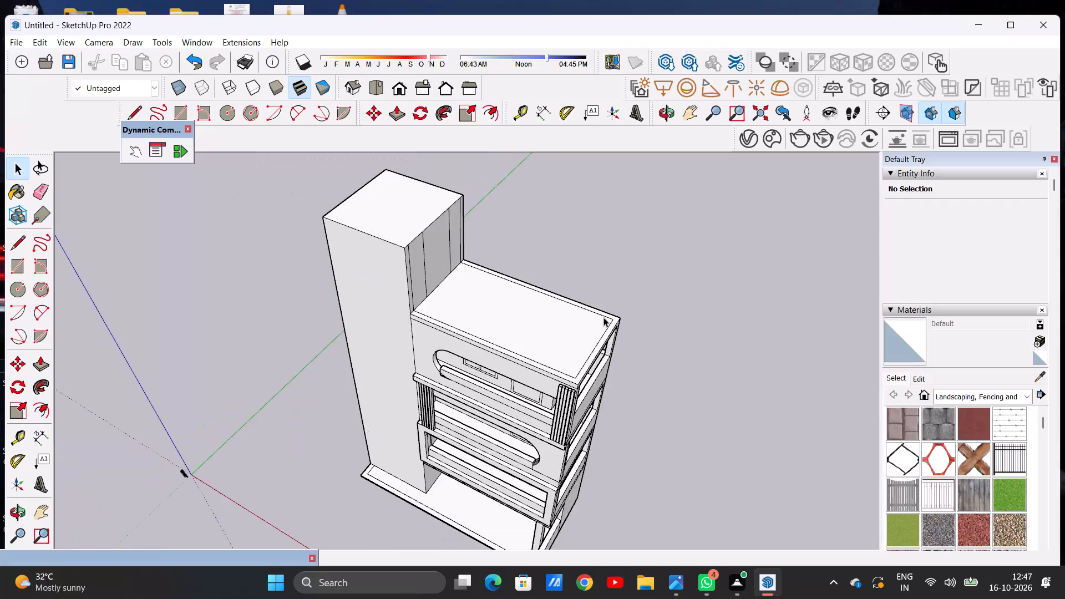
# Draw a long rectangle on the main roof, extending from between the tower's two middle vertical lines toward the outer side edge.
pyautogui.moveTo(444, 314); pyautogui.dragTo(377, 281, button='middle')
pyautogui.scroll(4, 502, 286)
pyautogui.moveTo(478, 299); pyautogui.dragTo(489, 314, button='middle')
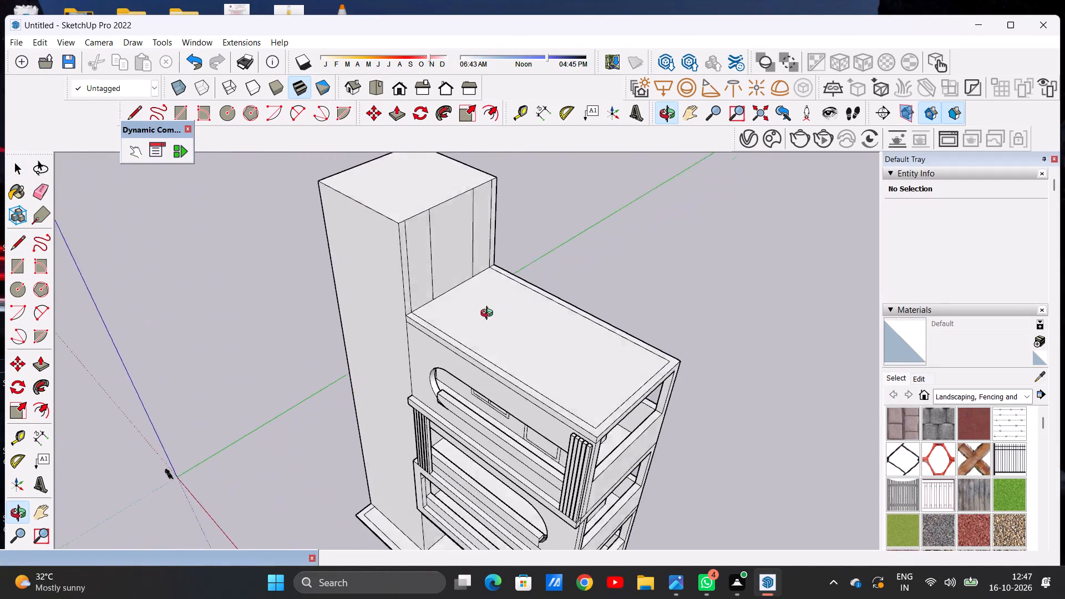
pyautogui.moveTo(489, 314); pyautogui.dragTo(546, 388, button='middle')
pyautogui.press('r')
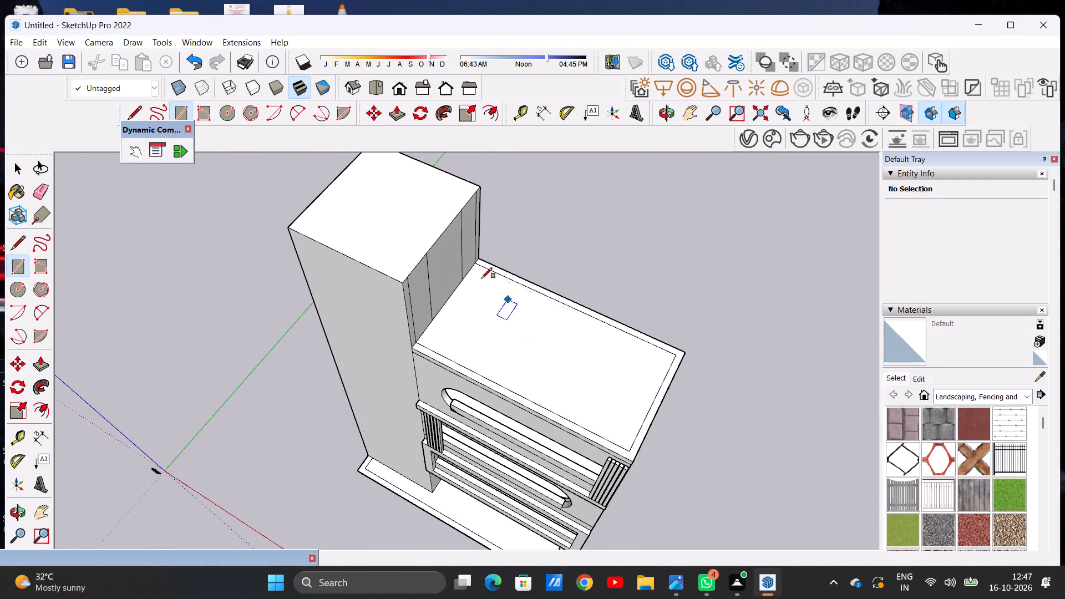
pyautogui.scroll(17, 443, 260)
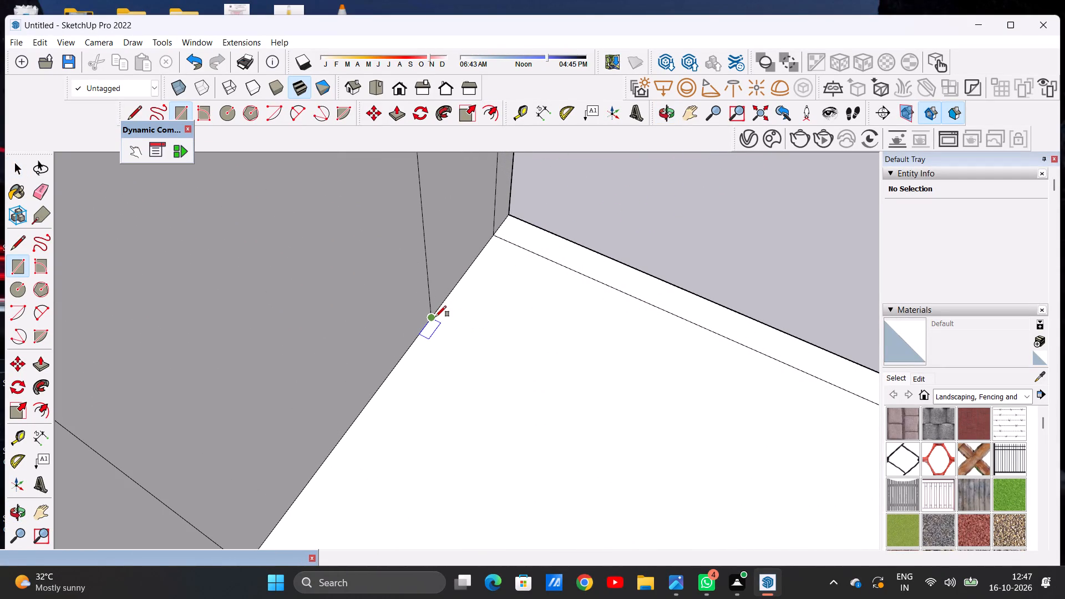
pyautogui.click(435, 317)
pyautogui.scroll(-12, 441, 294)
pyautogui.scroll(-1, 402, 346)
pyautogui.scroll(5, 402, 346)
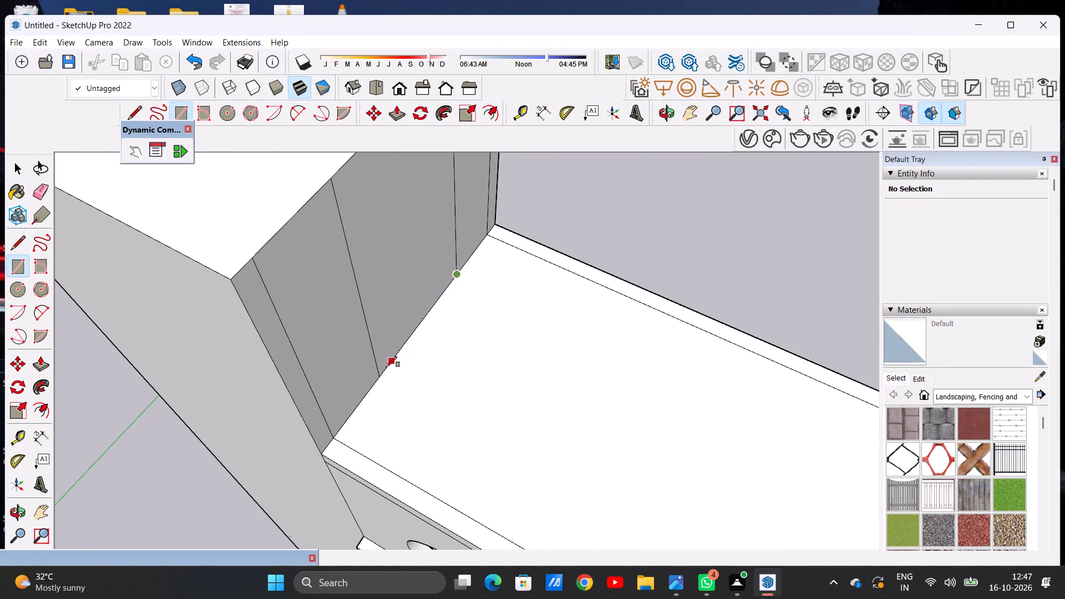
pyautogui.click(383, 370)
pyautogui.scroll(-4, 473, 393)
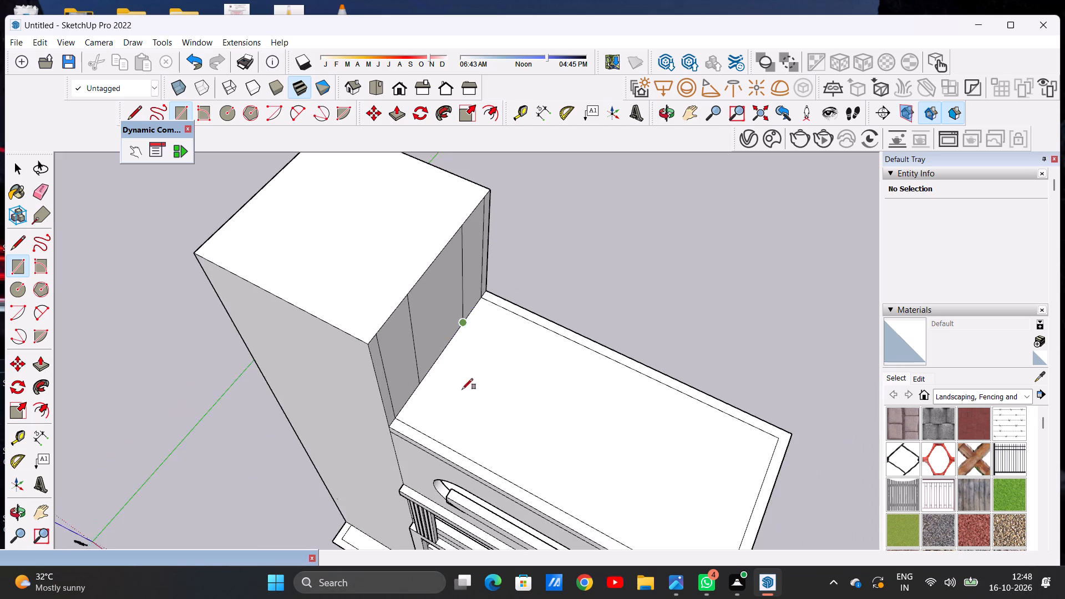
pyautogui.scroll(-8, 462, 389)
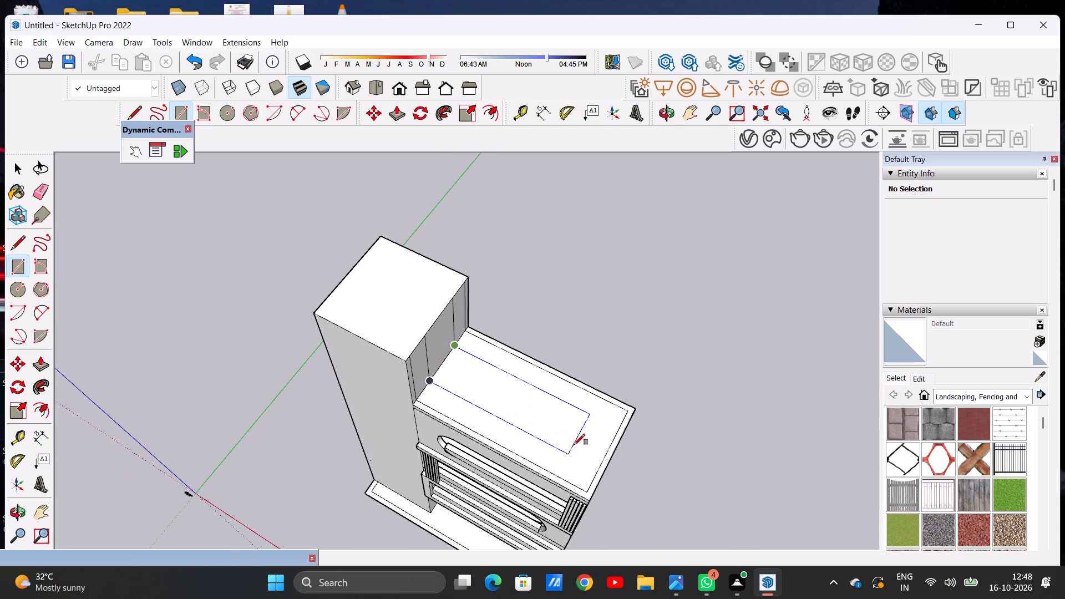
pyautogui.click(576, 446)
pyautogui.press('space')
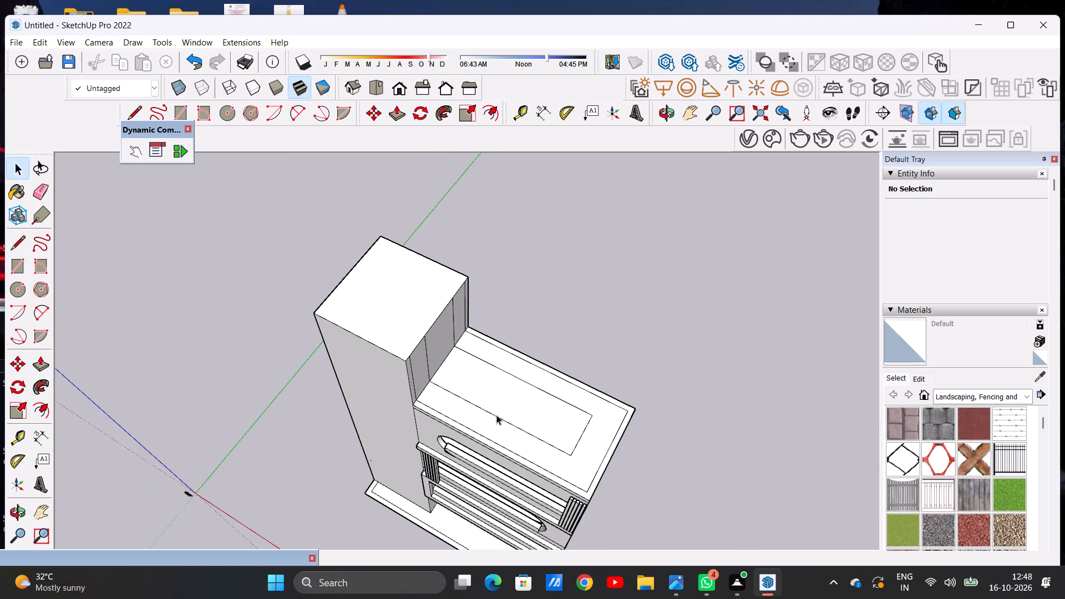
# Erase the frontmost and rearmost vertical lines on the tower's inner side face above the main roof.
pyautogui.scroll(-6, 409, 394)
pyautogui.scroll(8, 454, 389)
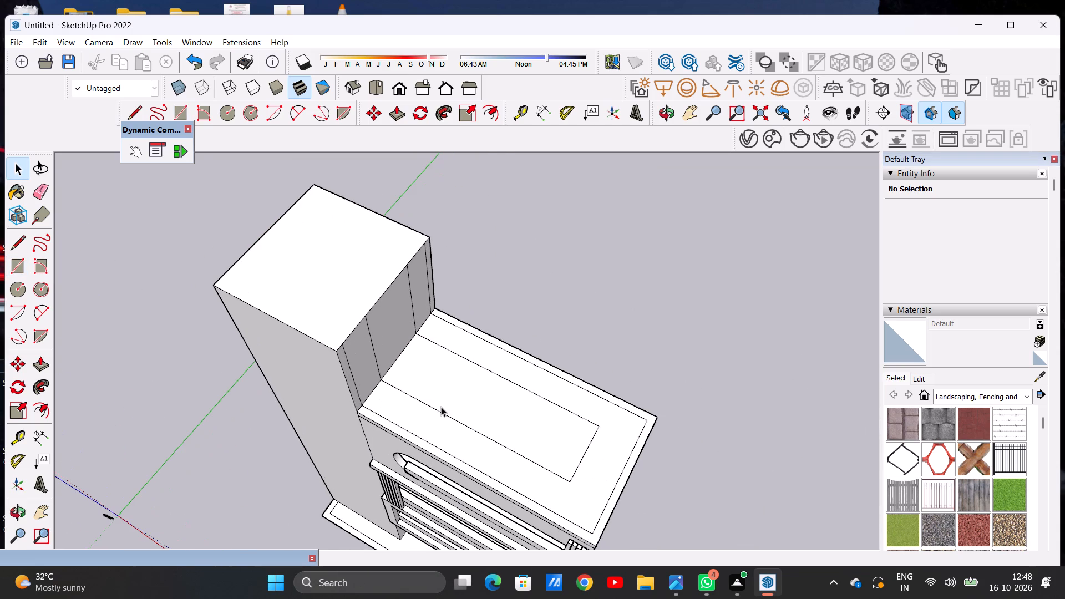
pyautogui.press('e')
pyautogui.scroll(6, 389, 388)
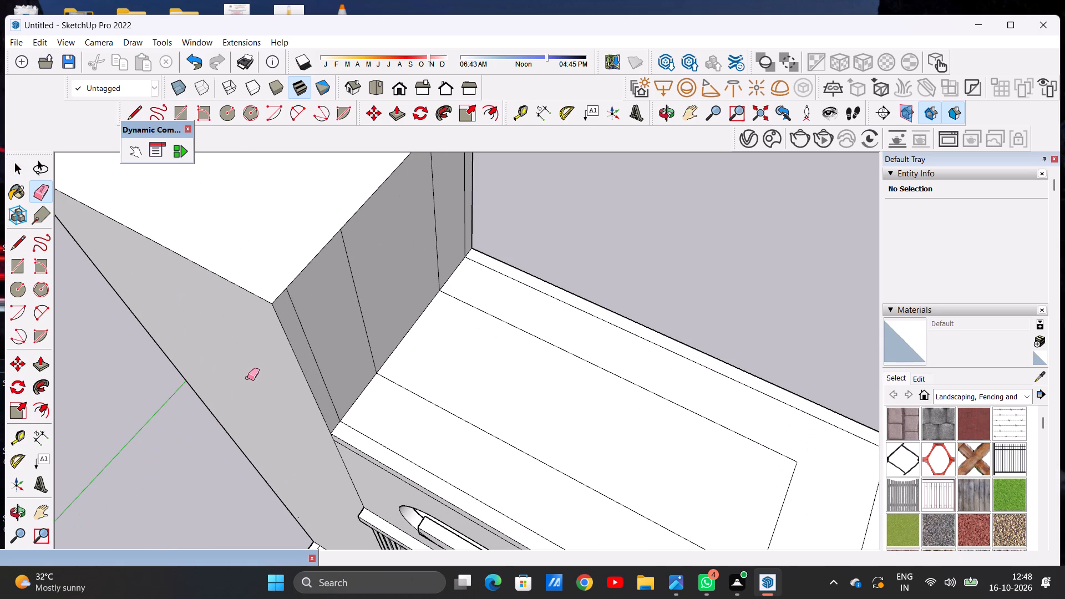
pyautogui.moveTo(323, 384); pyautogui.dragTo(329, 378)
pyautogui.click(464, 205)
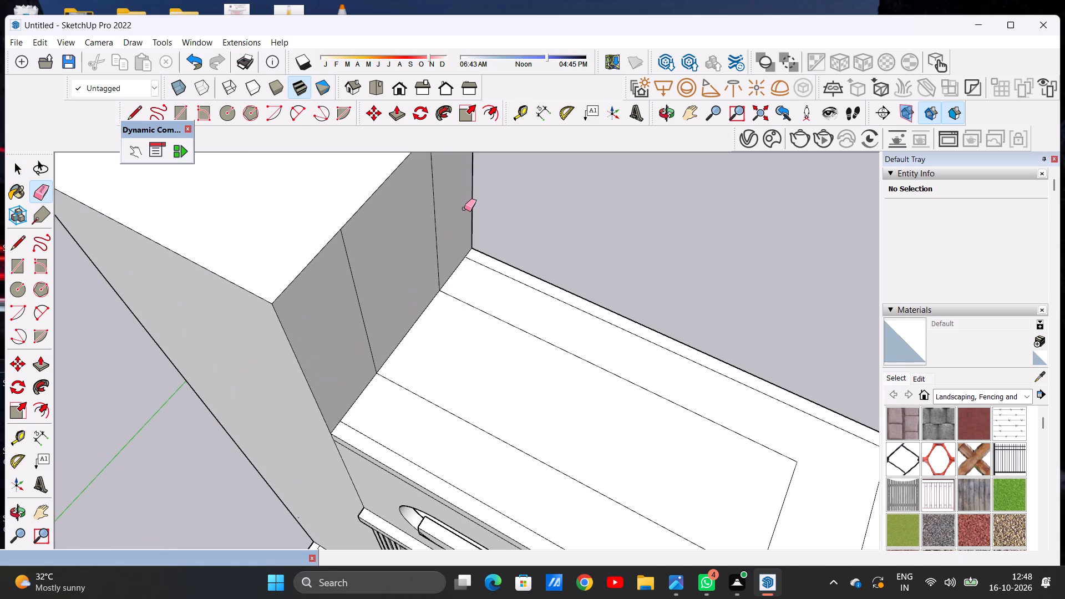
pyautogui.press('space')
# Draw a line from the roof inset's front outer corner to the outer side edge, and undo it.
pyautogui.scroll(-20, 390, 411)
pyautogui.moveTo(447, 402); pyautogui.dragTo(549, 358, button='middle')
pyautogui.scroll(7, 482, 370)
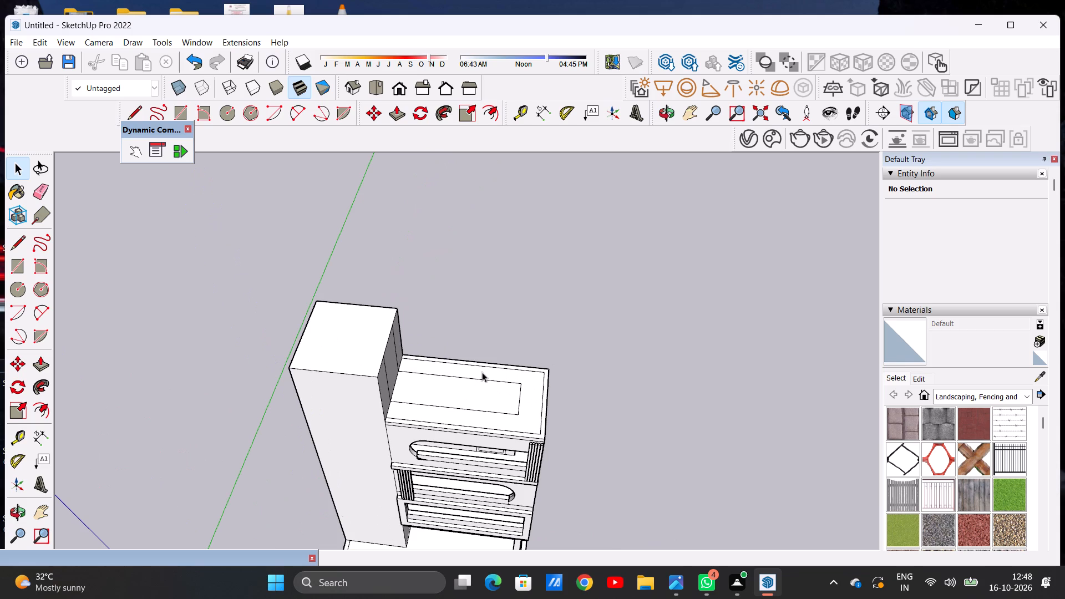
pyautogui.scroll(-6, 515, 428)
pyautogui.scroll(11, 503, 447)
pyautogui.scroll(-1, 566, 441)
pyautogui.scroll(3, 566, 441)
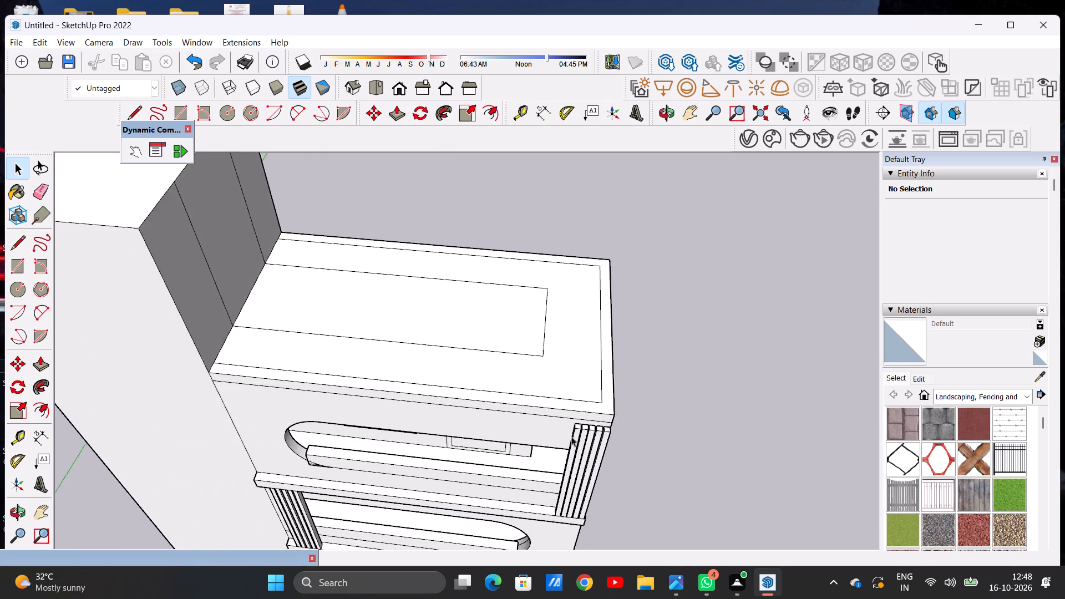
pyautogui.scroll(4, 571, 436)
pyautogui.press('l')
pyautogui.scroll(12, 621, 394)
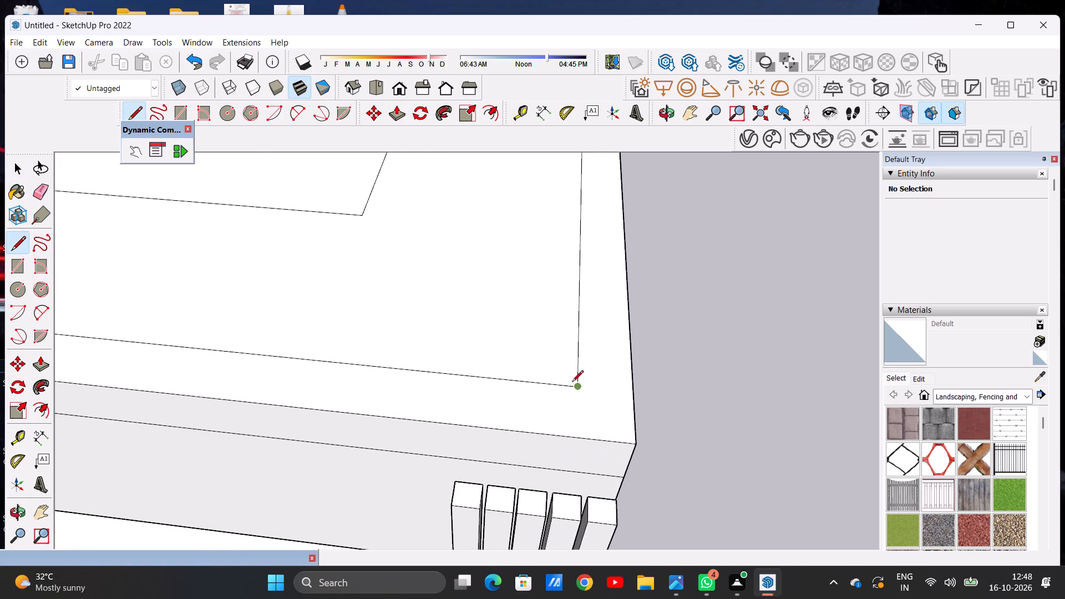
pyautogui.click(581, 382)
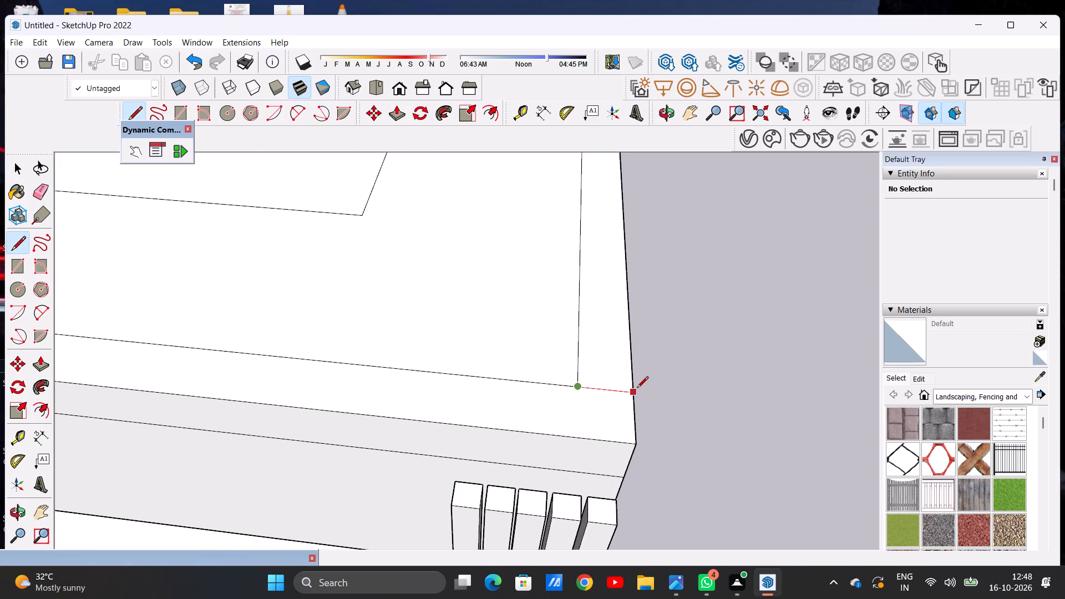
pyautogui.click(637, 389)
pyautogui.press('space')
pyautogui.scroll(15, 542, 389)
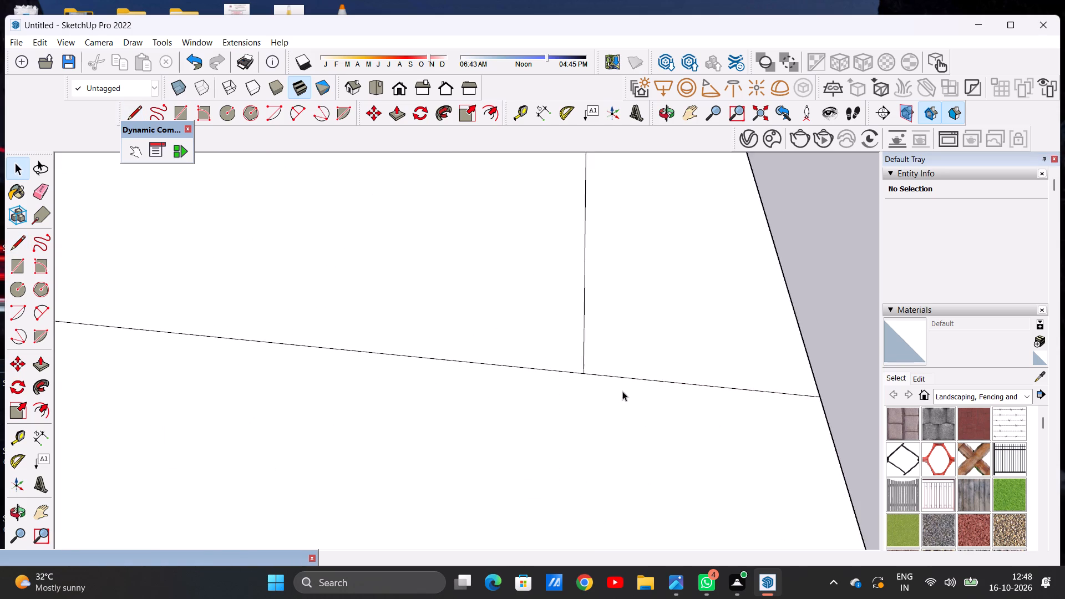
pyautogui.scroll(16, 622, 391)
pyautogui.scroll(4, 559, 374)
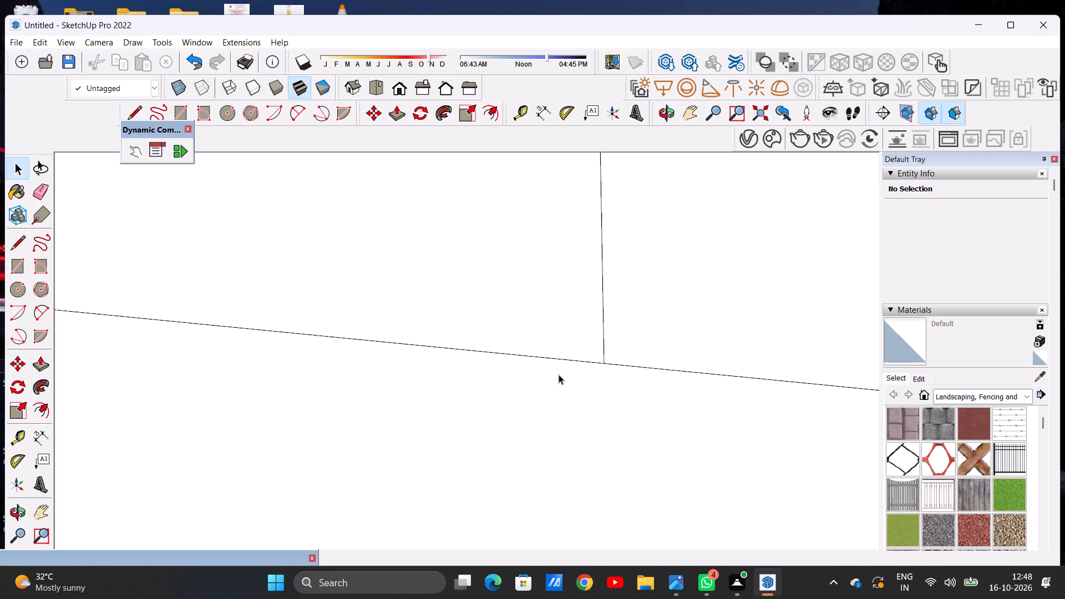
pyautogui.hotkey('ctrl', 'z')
# Draw a short line from the roof inset's front outer corner to the roof's outer side edge.
pyautogui.scroll(-20, 559, 374)
pyautogui.scroll(-8, 559, 374)
pyautogui.scroll(4, 610, 367)
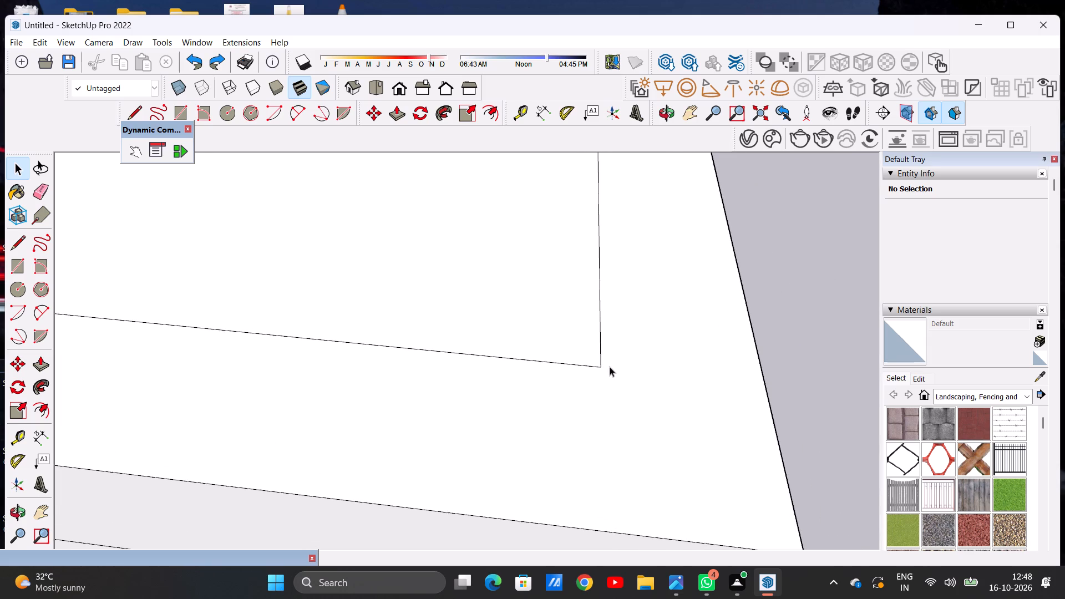
pyautogui.press('l')
pyautogui.click(601, 365)
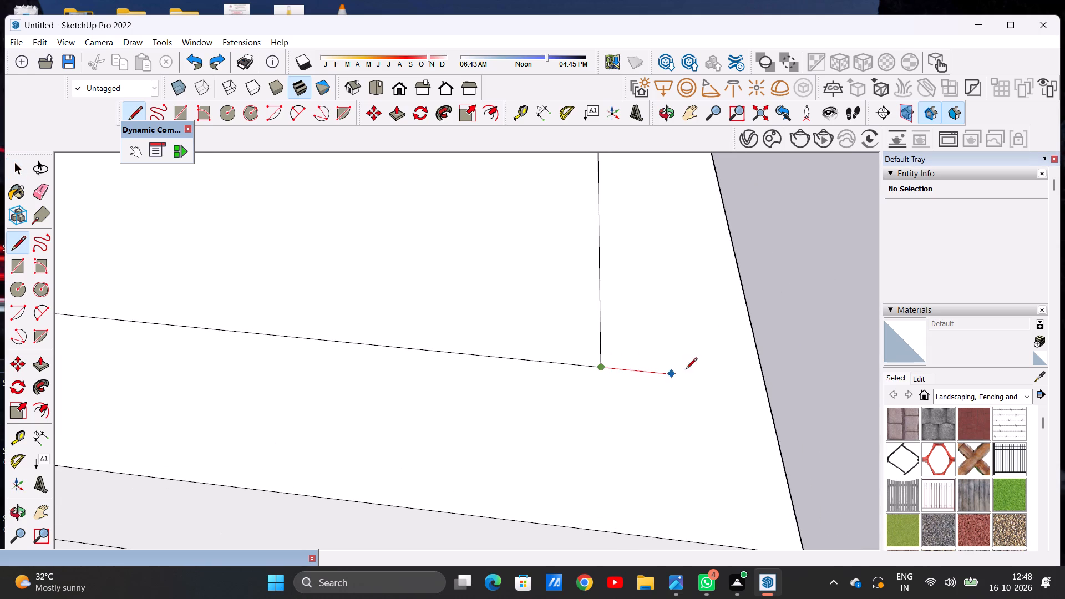
pyautogui.click(768, 388)
pyautogui.press('space')
pyautogui.scroll(-16, 574, 389)
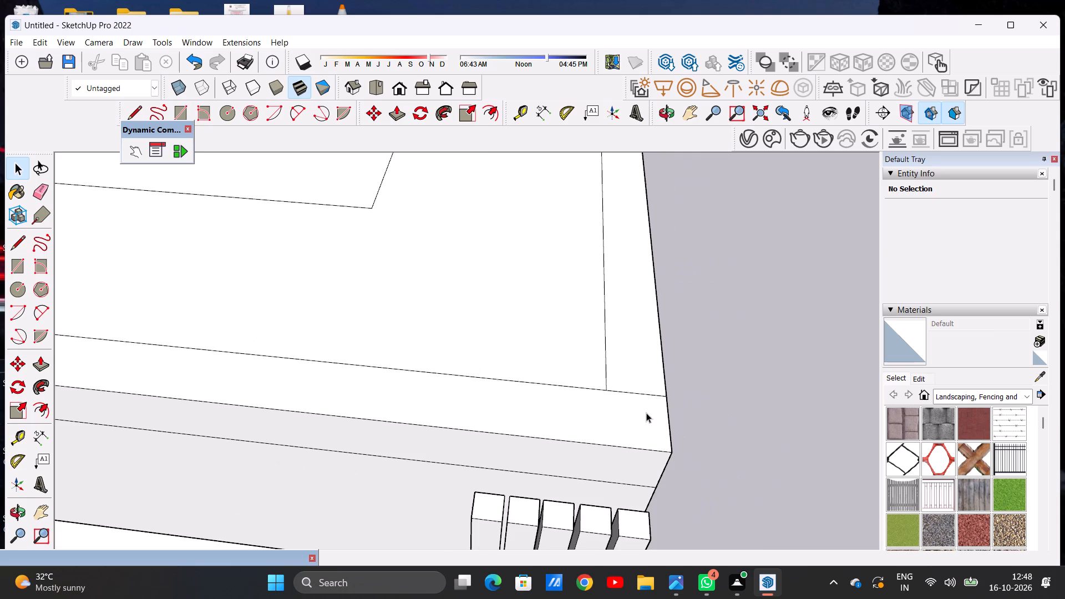
# Push/Pull the long central roof rectangle upward into a block level with the top of the tower.
pyautogui.scroll(-5, 646, 413)
pyautogui.scroll(1, 577, 404)
pyautogui.scroll(-9, 567, 404)
pyautogui.scroll(-10, 621, 413)
pyautogui.scroll(5, 625, 396)
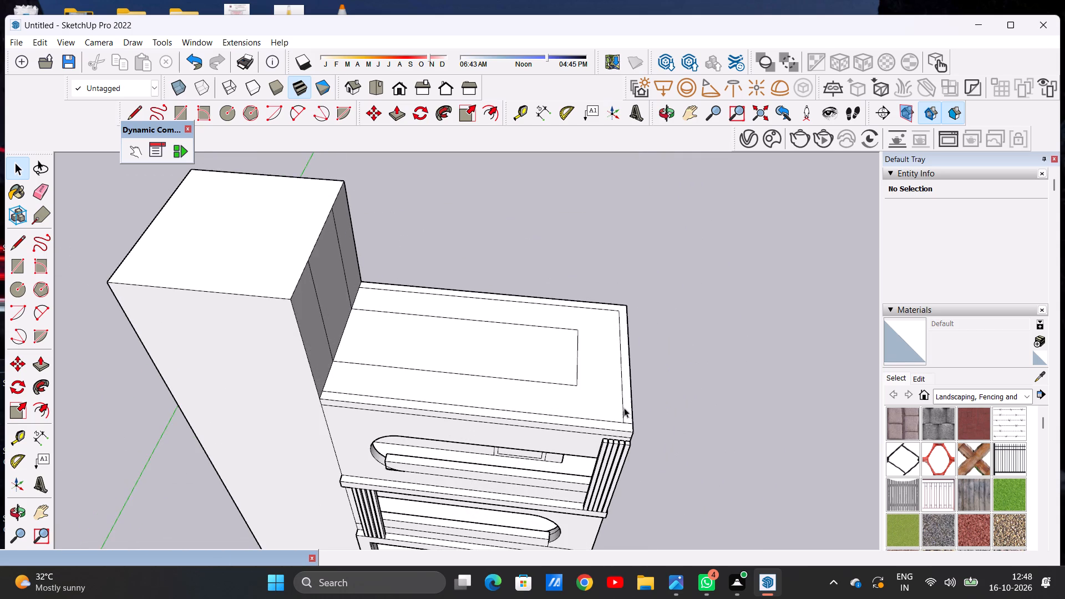
pyautogui.moveTo(624, 437); pyautogui.dragTo(631, 370, button='middle')
pyautogui.scroll(-3, 555, 394)
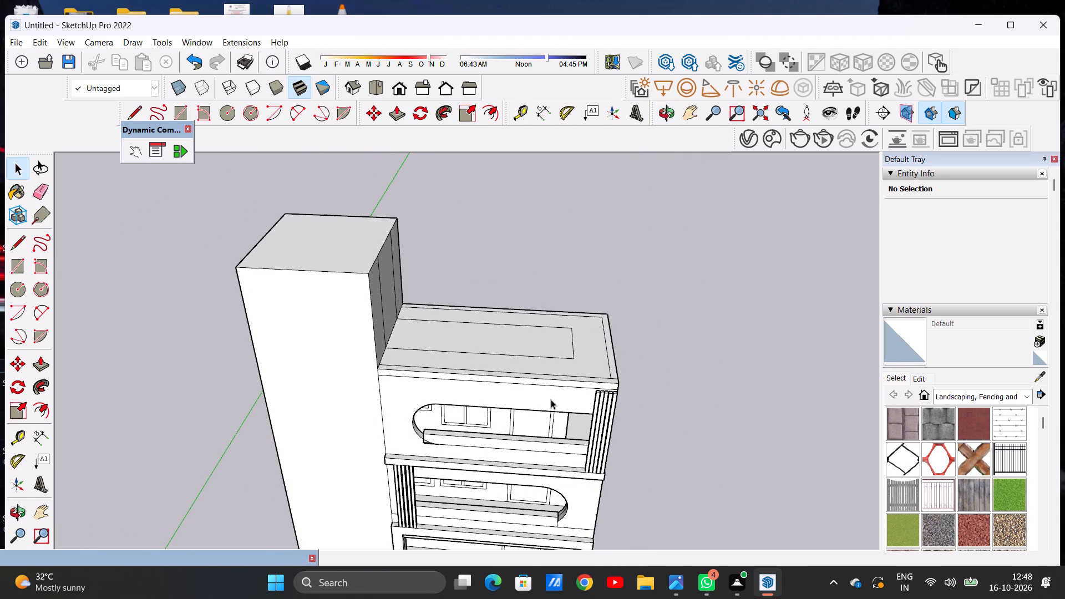
pyautogui.press('p')
pyautogui.scroll(10, 507, 328)
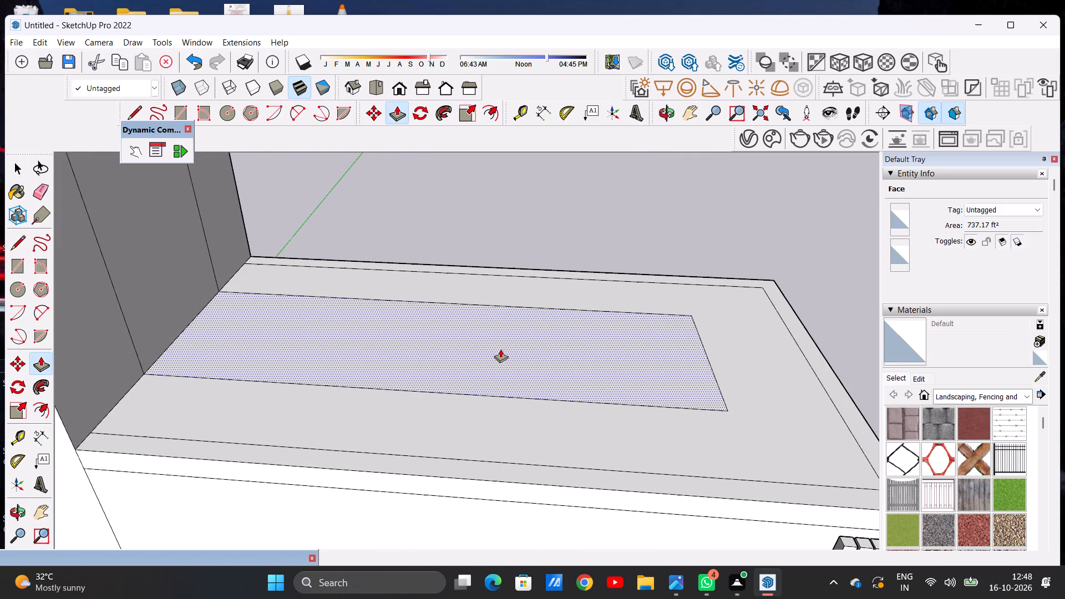
pyautogui.click(500, 349)
pyautogui.scroll(-13, 503, 318)
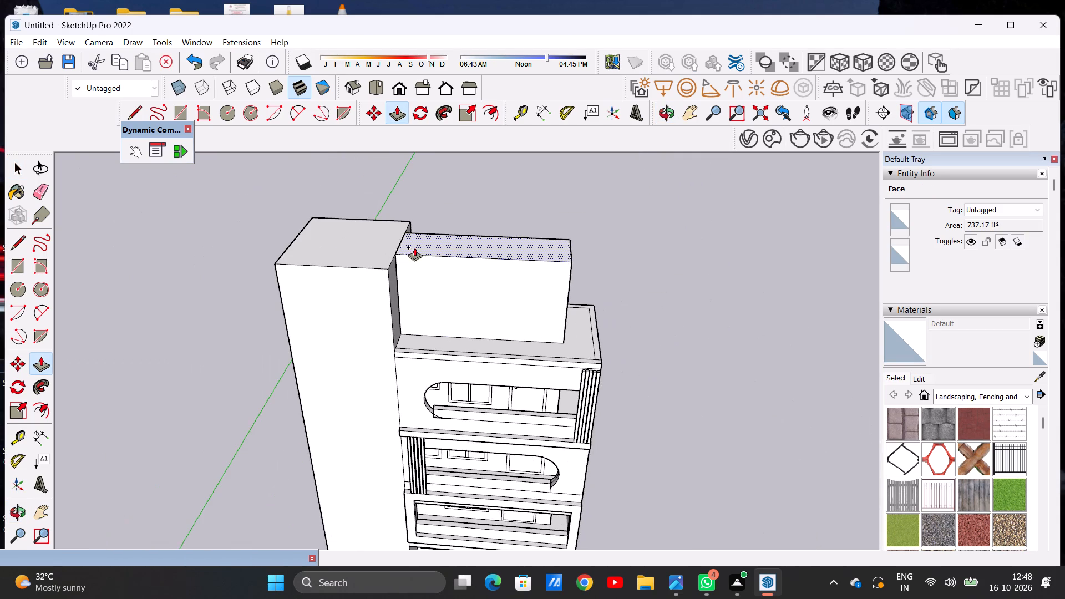
pyautogui.scroll(5, 409, 246)
pyautogui.click(391, 263)
pyautogui.press('space')
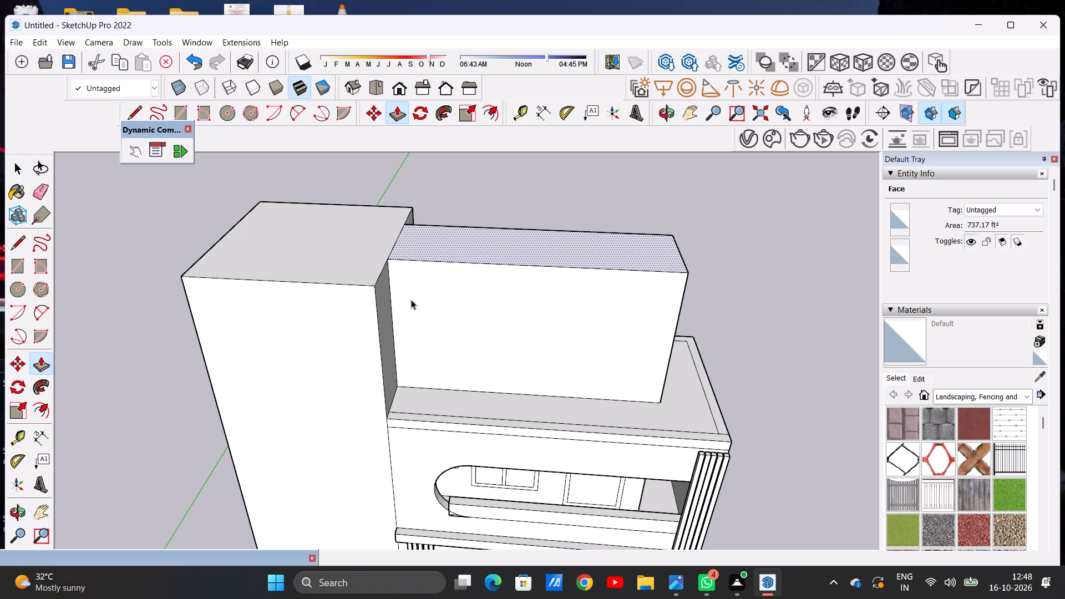
# Draw a tall, narrow rectangle on the rooftop block's front face, close to the tower.
pyautogui.scroll(-12, 486, 350)
pyautogui.moveTo(493, 406); pyautogui.dragTo(507, 280, button='middle')
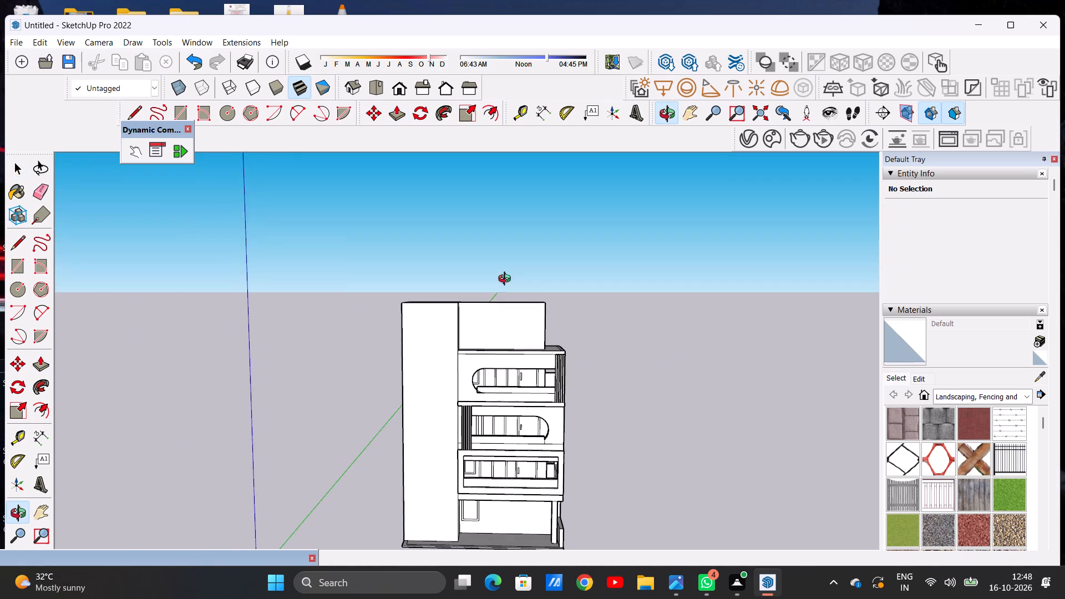
pyautogui.moveTo(507, 280); pyautogui.dragTo(507, 276, button='middle')
pyautogui.scroll(3, 493, 329)
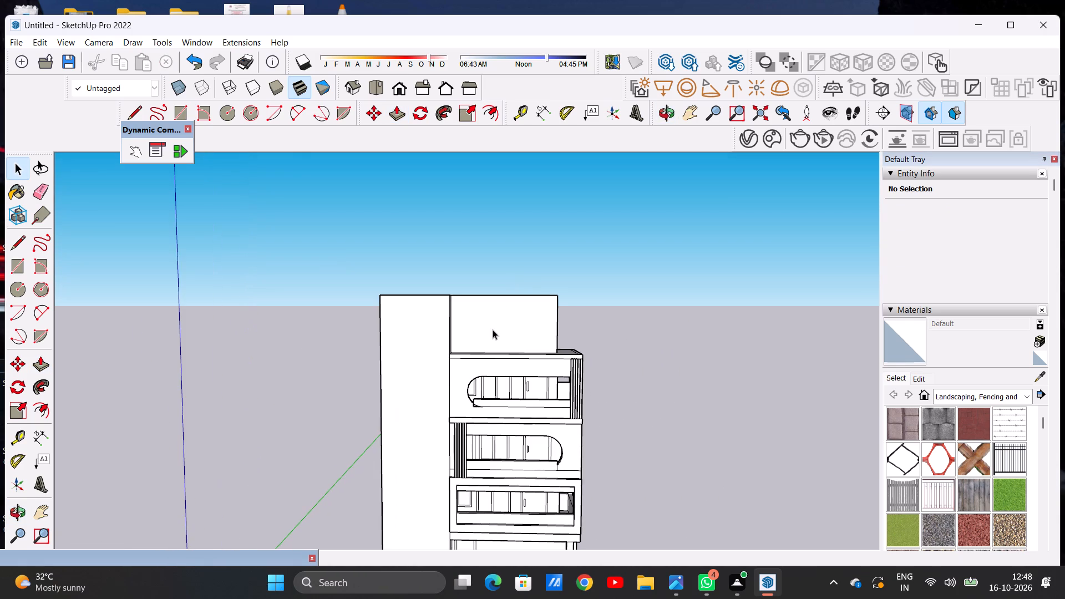
pyautogui.scroll(6, 474, 336)
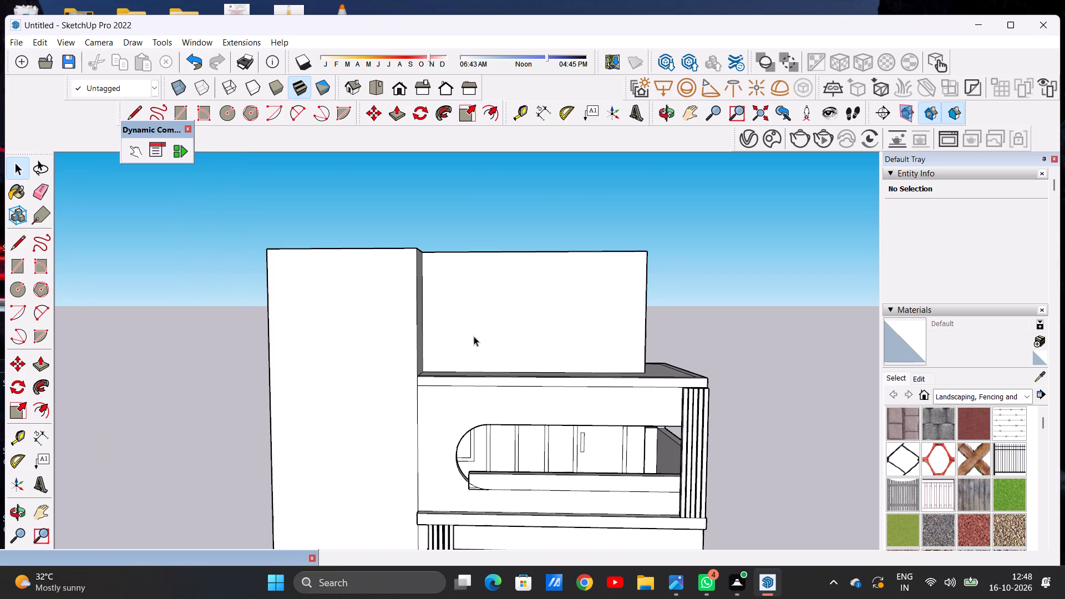
pyautogui.press('r')
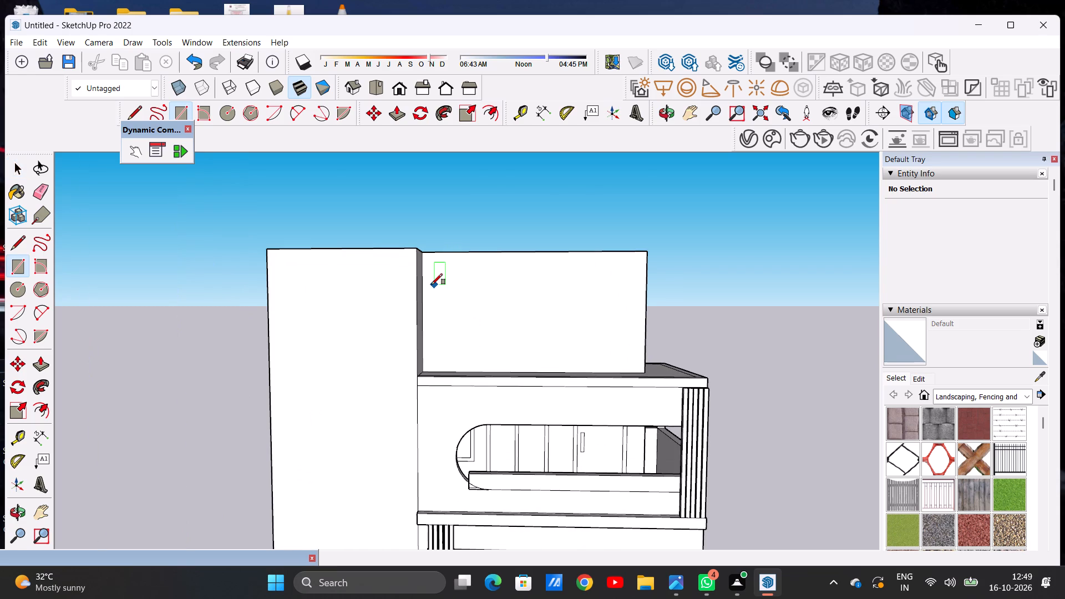
pyautogui.click(430, 275)
pyautogui.click(470, 346)
pyautogui.press('space')
# Offset the narrow rectangle's outline slightly inward to form a frame.
pyautogui.scroll(2, 444, 296)
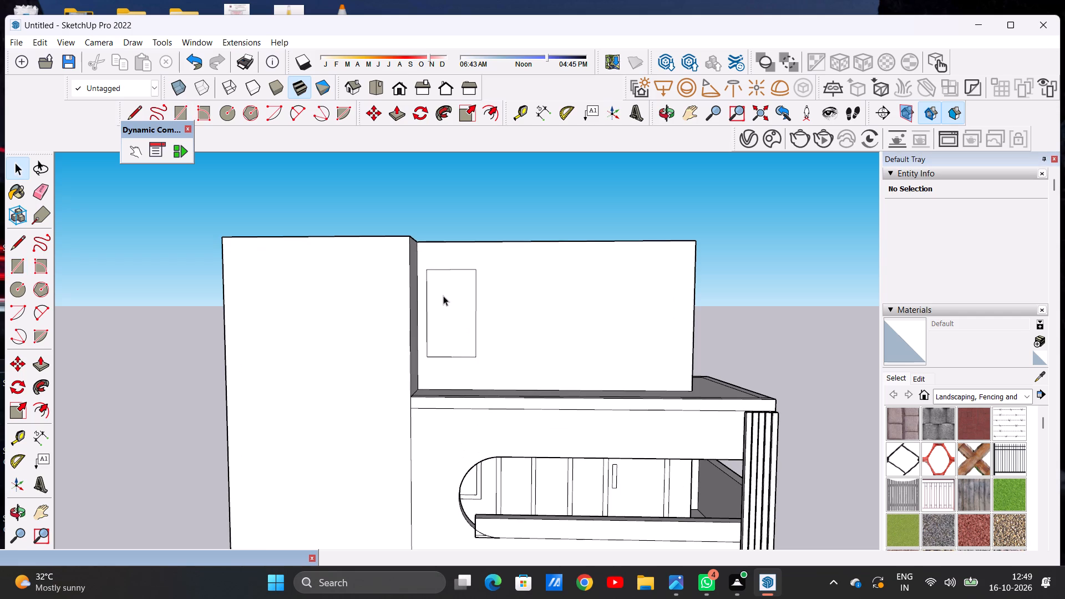
pyautogui.write('OF')
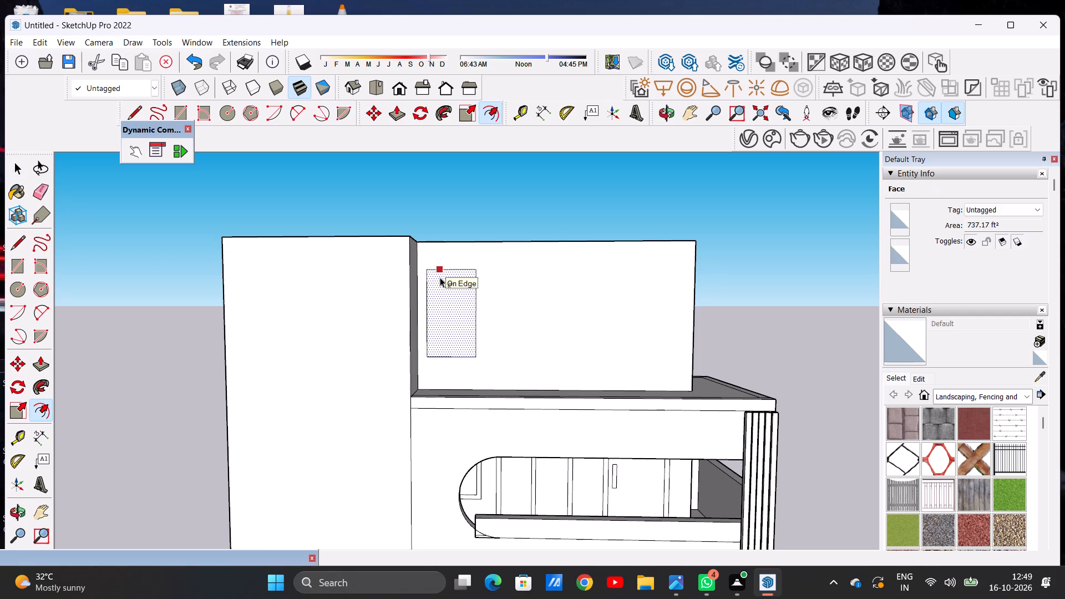
pyautogui.click(440, 277)
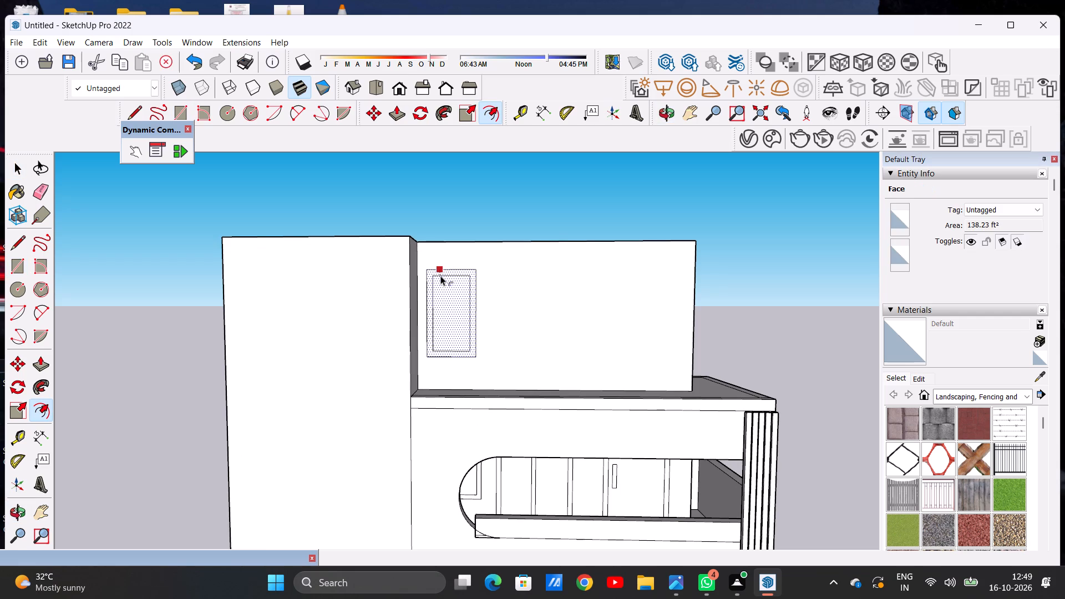
pyautogui.click(440, 276)
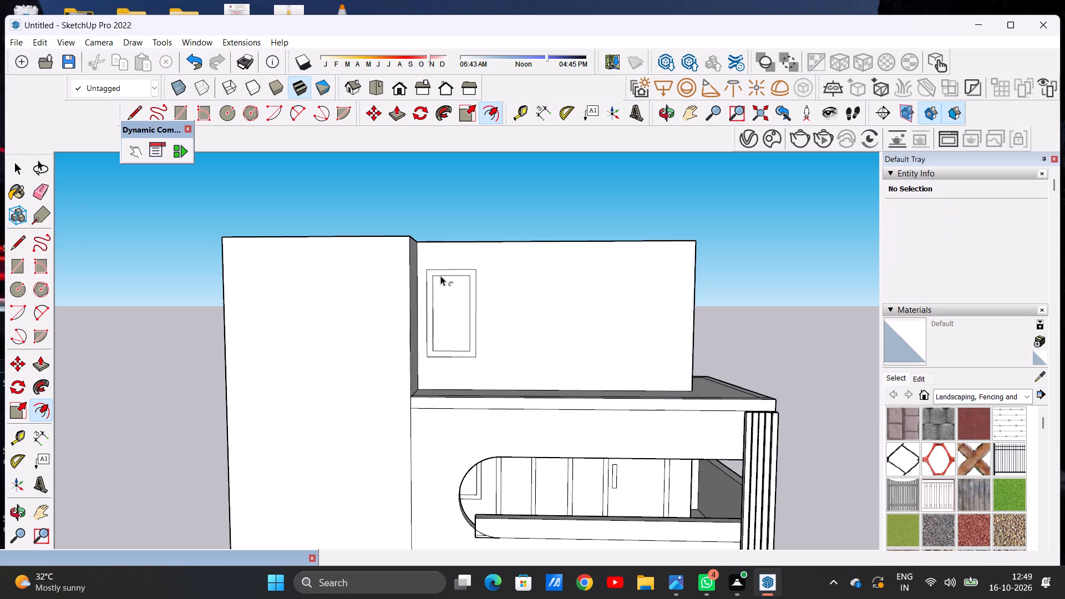
pyautogui.press('space')
# Draw a wider, nearly square rectangle on the rooftop block's front face, beside the narrow framed one.
pyautogui.press('r')
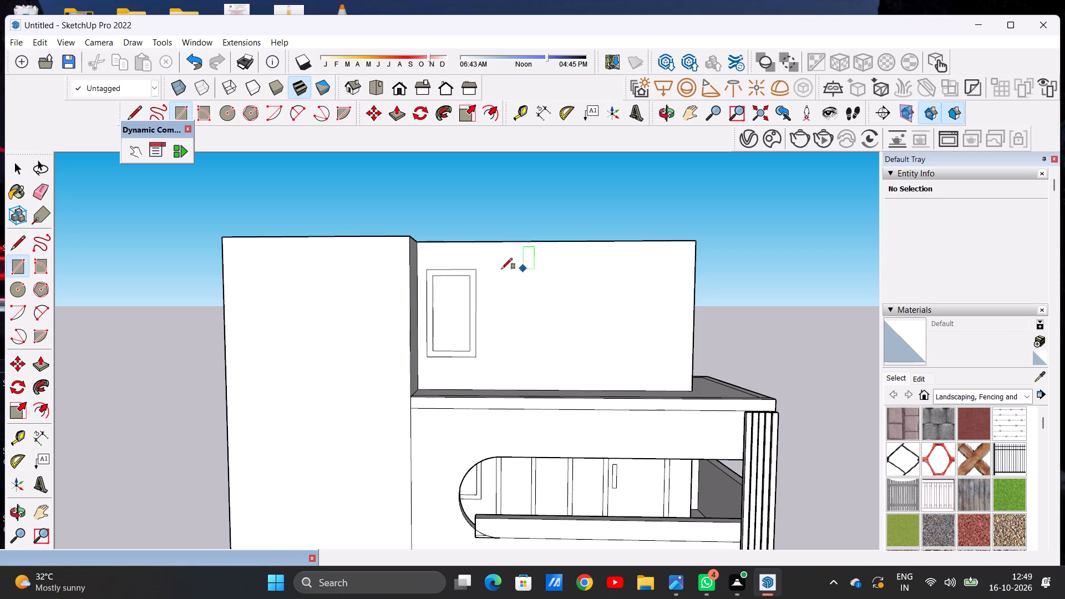
pyautogui.scroll(3, 498, 269)
pyautogui.click(484, 262)
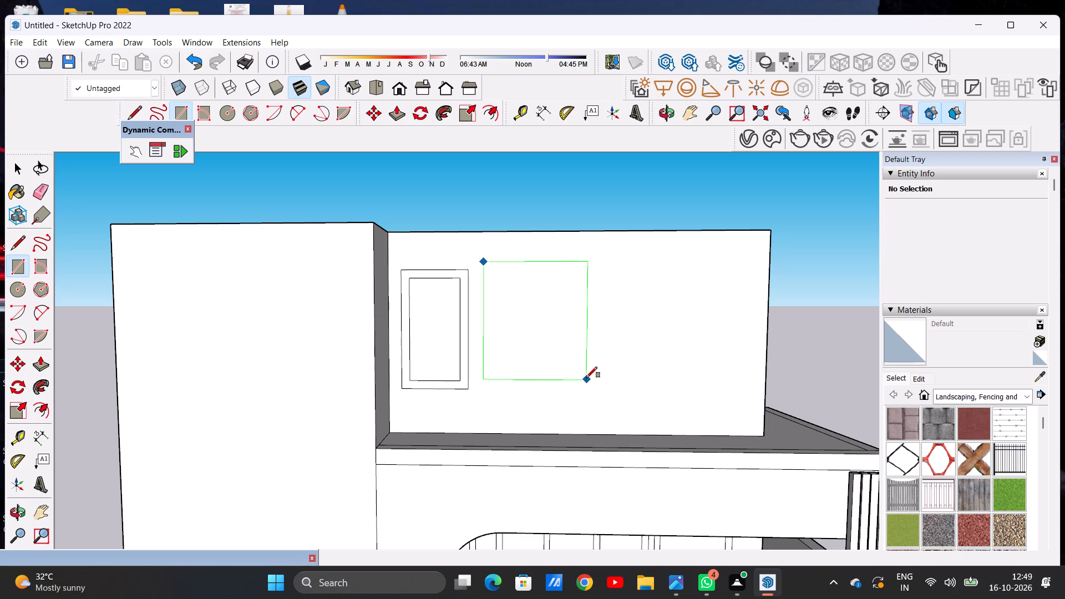
pyautogui.click(586, 377)
pyautogui.press('space')
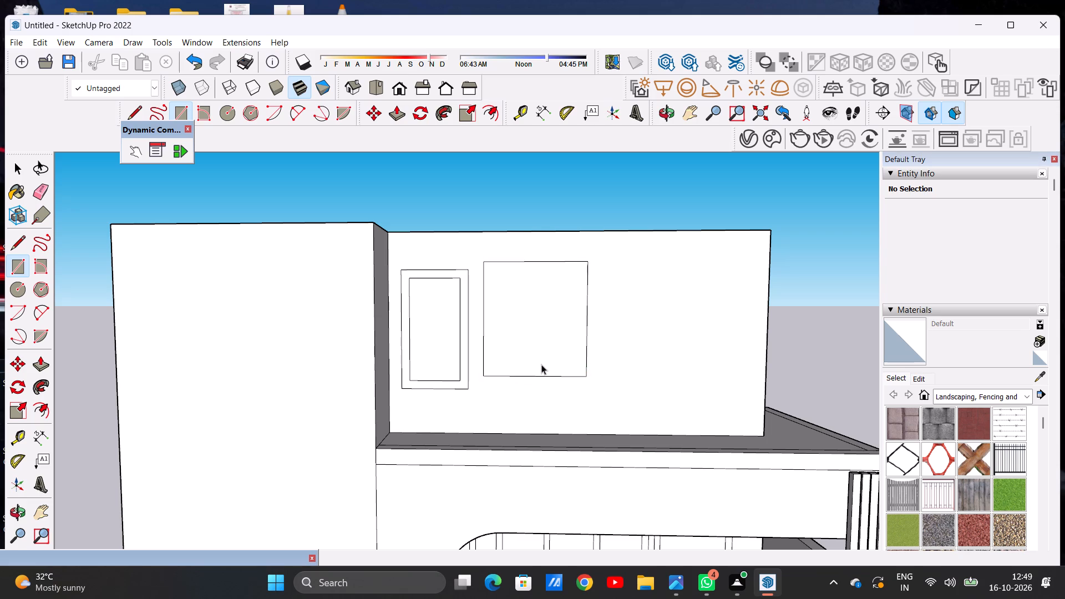
# Move the wider rectangle straight down so its base sits slightly below the narrow frame's base.
pyautogui.doubleClick(541, 364)
pyautogui.press('m')
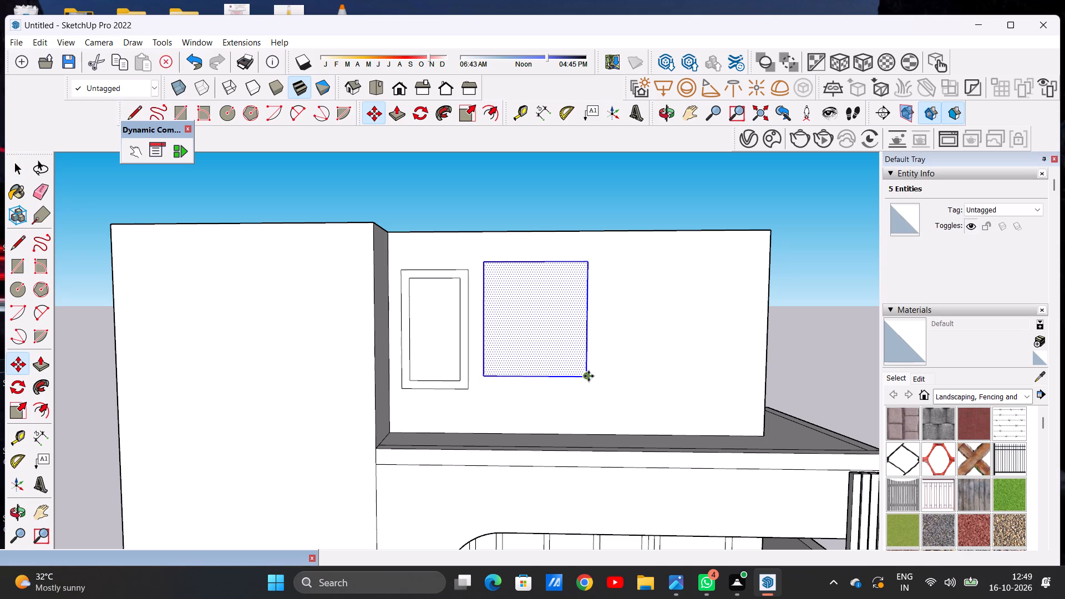
pyautogui.click(589, 376)
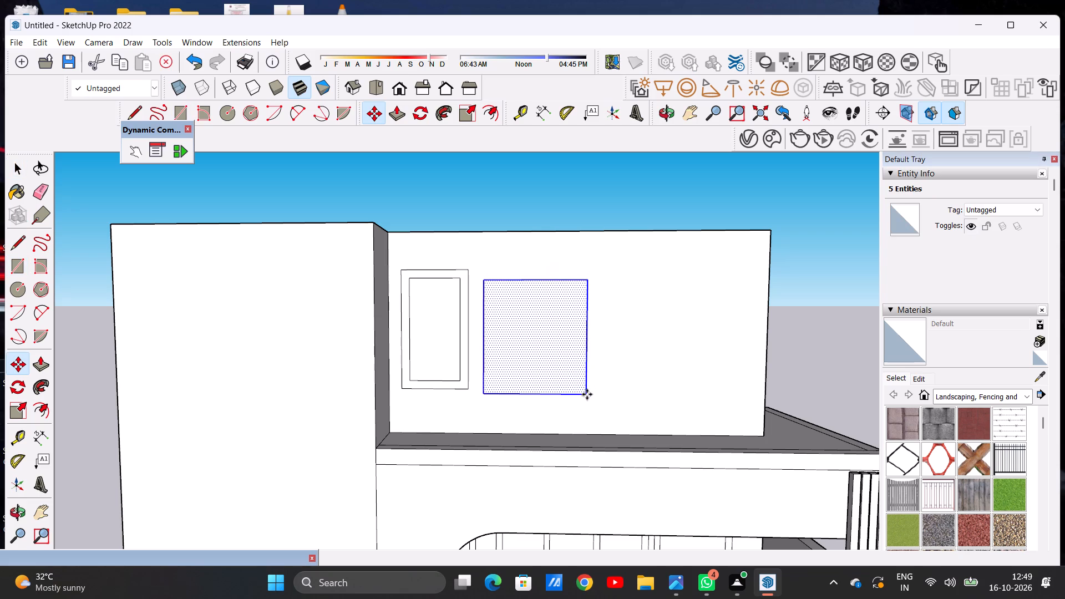
pyautogui.click(587, 394)
pyautogui.press('space')
pyautogui.click(753, 202)
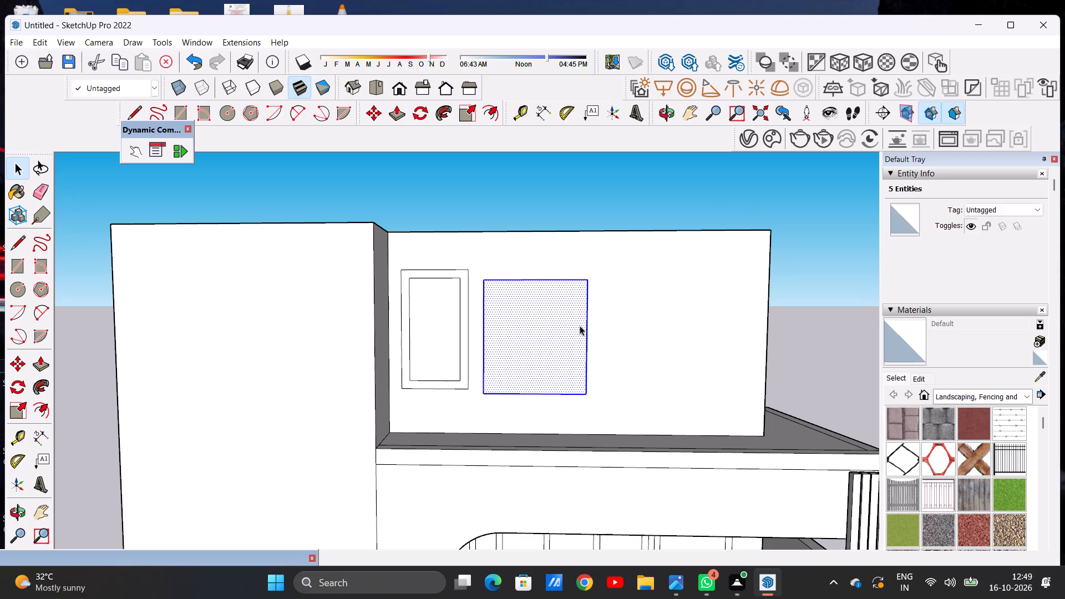
# Offset the wider rectangle's outline slightly inward to form a window frame.
pyautogui.write('OF')
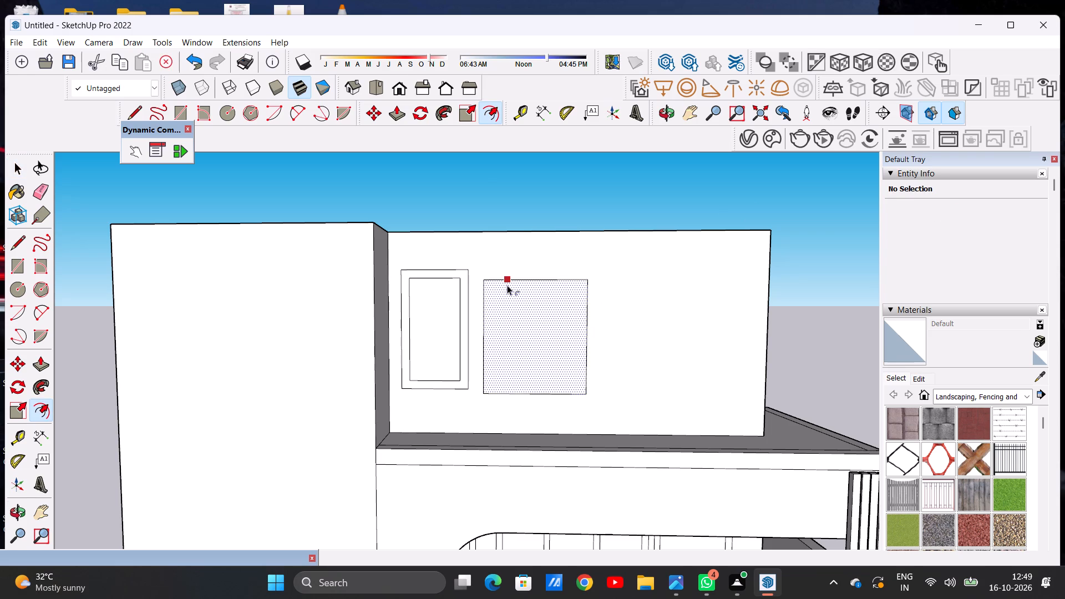
pyautogui.click(507, 285)
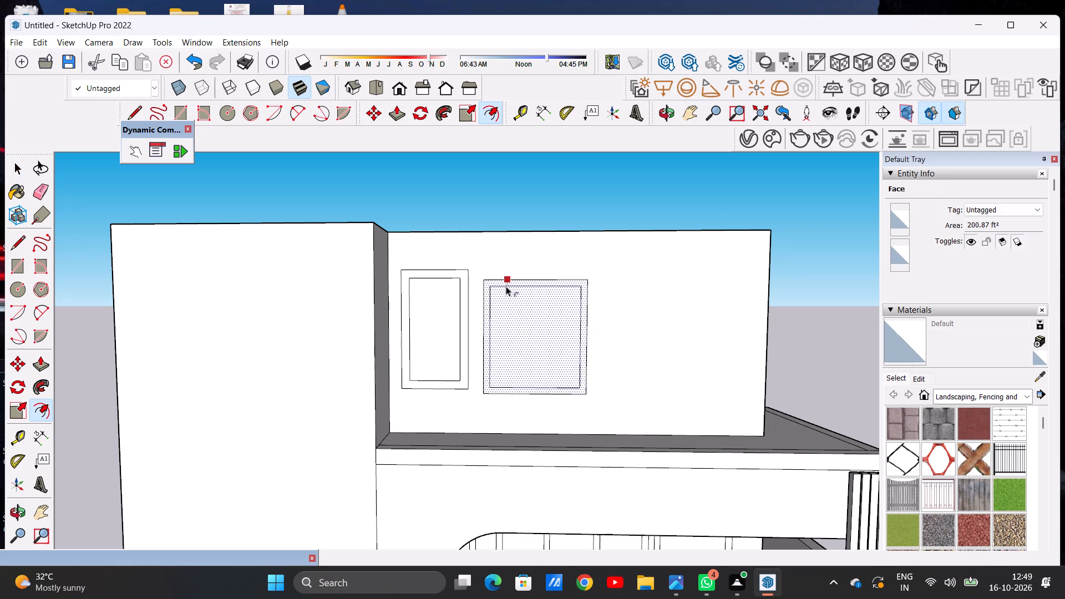
pyautogui.click(506, 286)
pyautogui.press('space')
# Draw two closely spaced vertical lines down the middle of the wider window's inner face to form a mullion.
pyautogui.write('L')
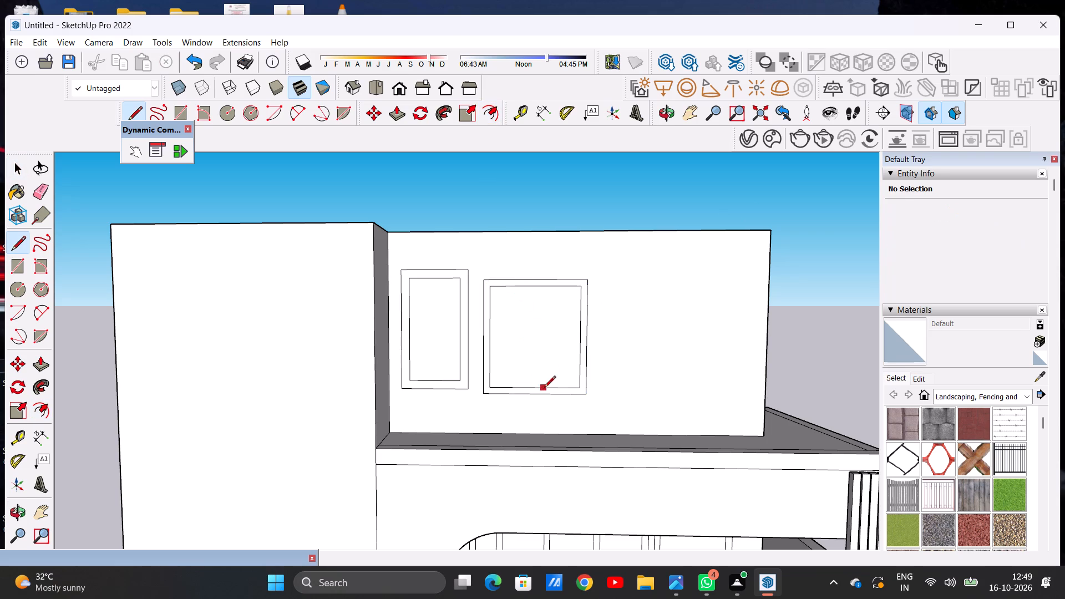
pyautogui.scroll(4, 541, 395)
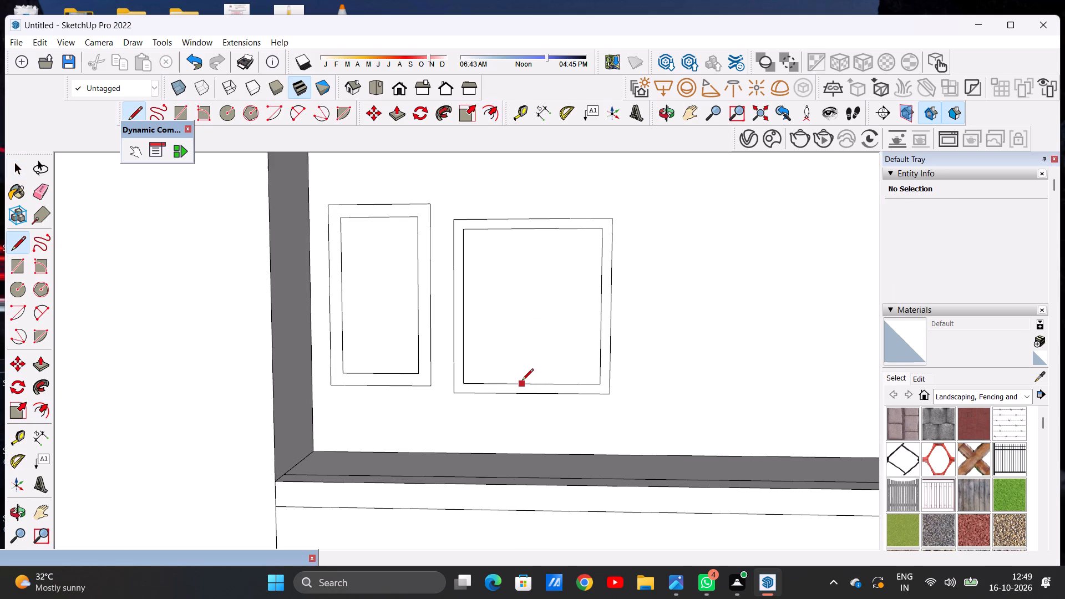
pyautogui.click(522, 380)
pyautogui.press('space')
pyautogui.press('l')
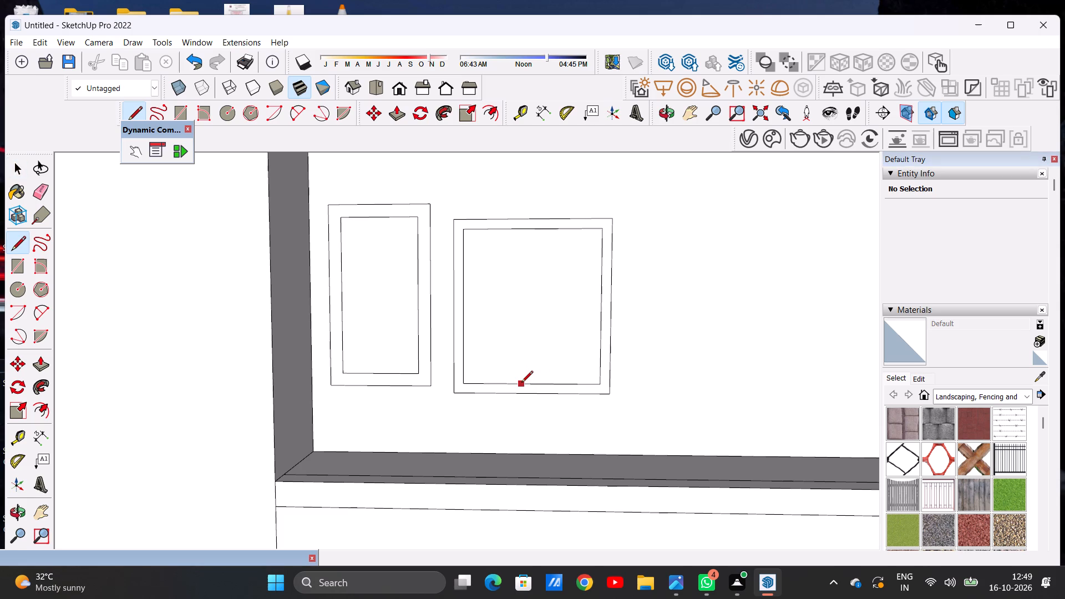
pyautogui.click(521, 383)
pyautogui.click(520, 227)
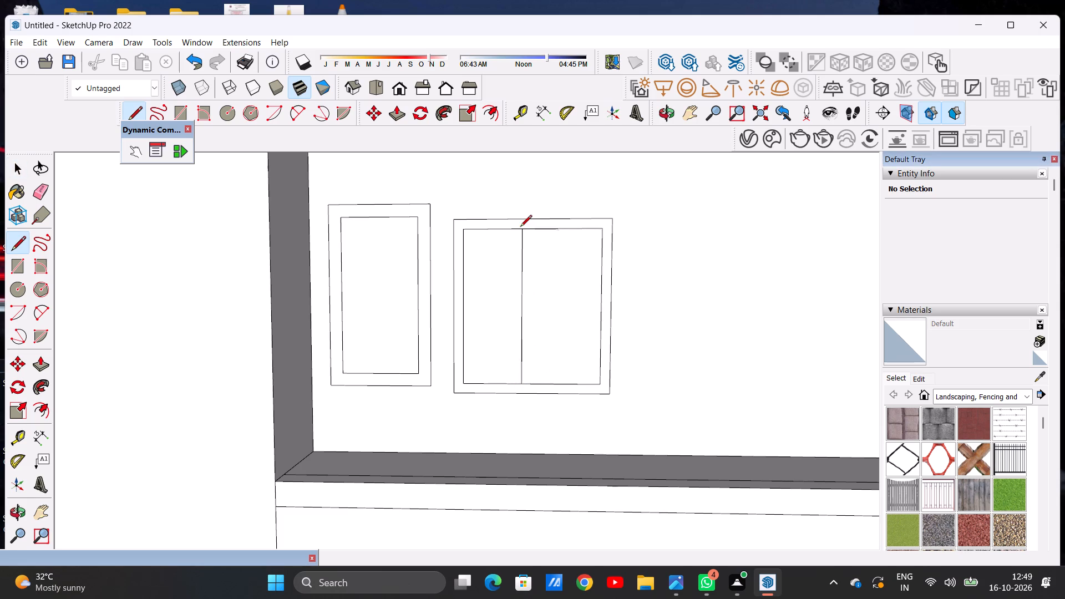
pyautogui.click(532, 227)
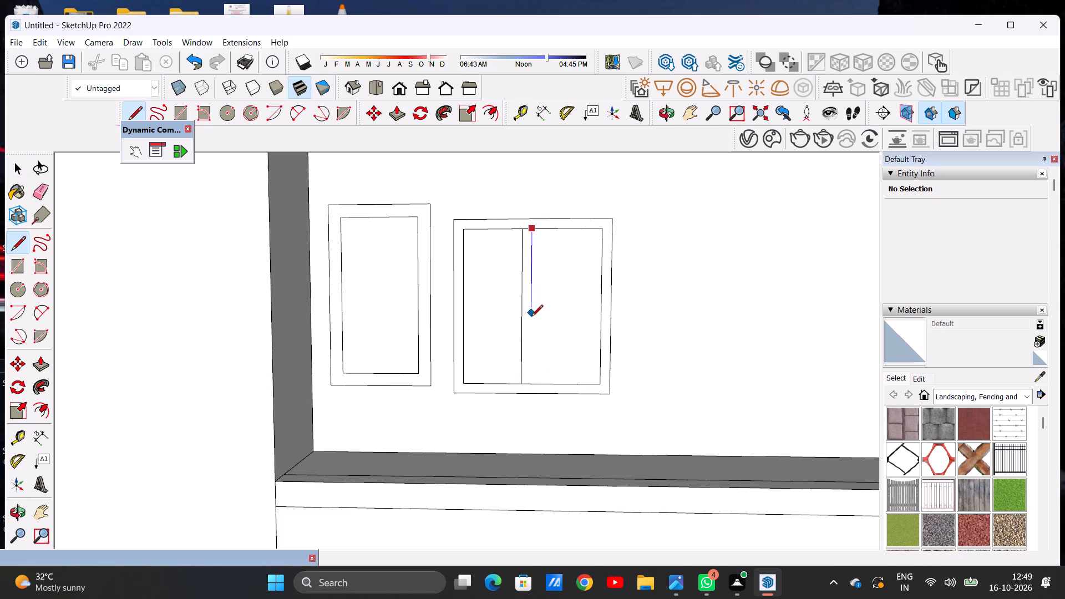
pyautogui.click(532, 380)
pyautogui.press('space')
# Draw a tall door rectangle on the rooftop block's front face, rising from the roof floor near the end away from the tower.
pyautogui.scroll(-13, 514, 320)
pyautogui.scroll(6, 581, 334)
pyautogui.press('r')
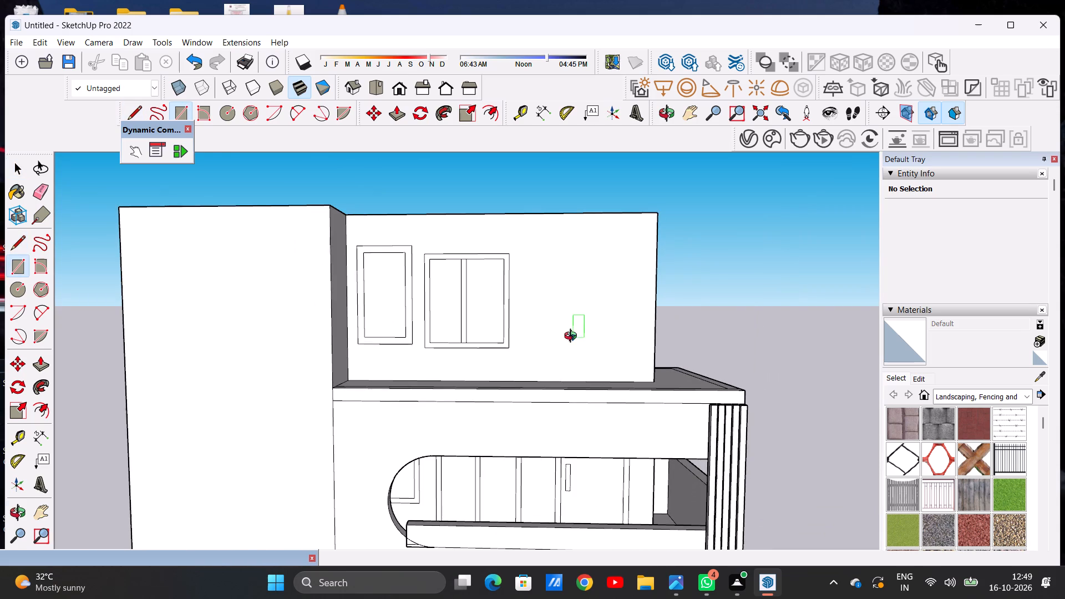
pyautogui.moveTo(573, 337); pyautogui.dragTo(572, 410, button='middle')
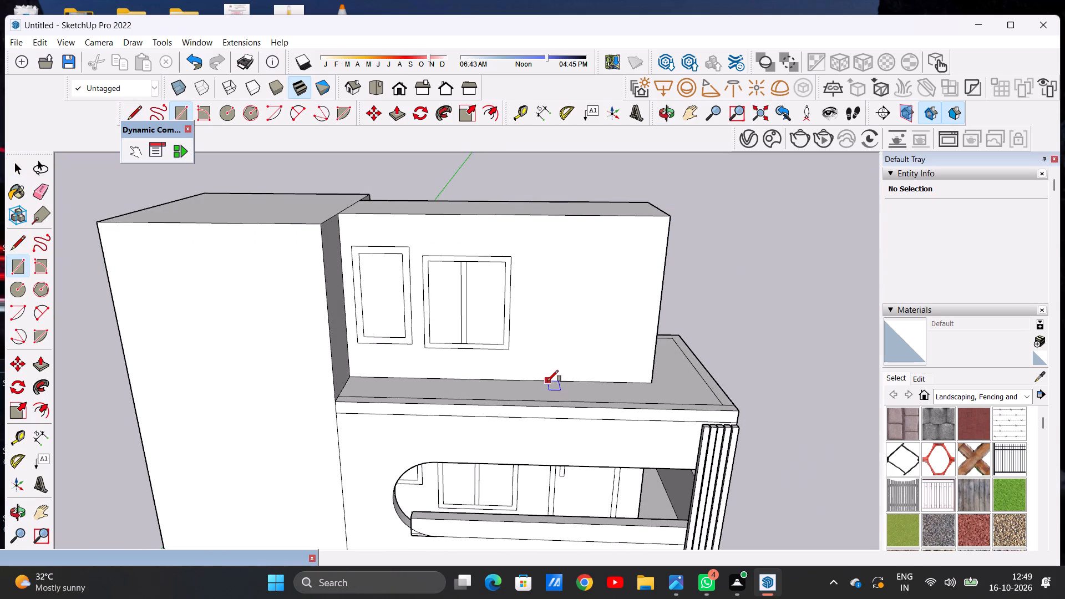
pyautogui.click(547, 381)
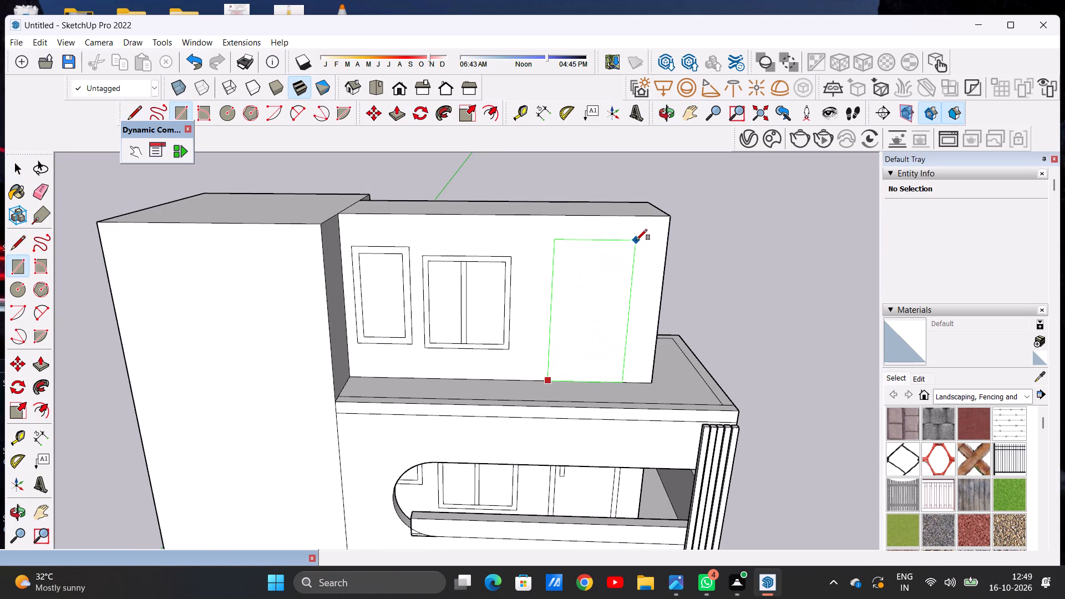
pyautogui.click(636, 240)
pyautogui.press('space')
# Offset the door rectangle's outline slightly inward to form a door frame.
pyautogui.scroll(-5, 542, 346)
pyautogui.moveTo(567, 366); pyautogui.dragTo(566, 357, button='middle')
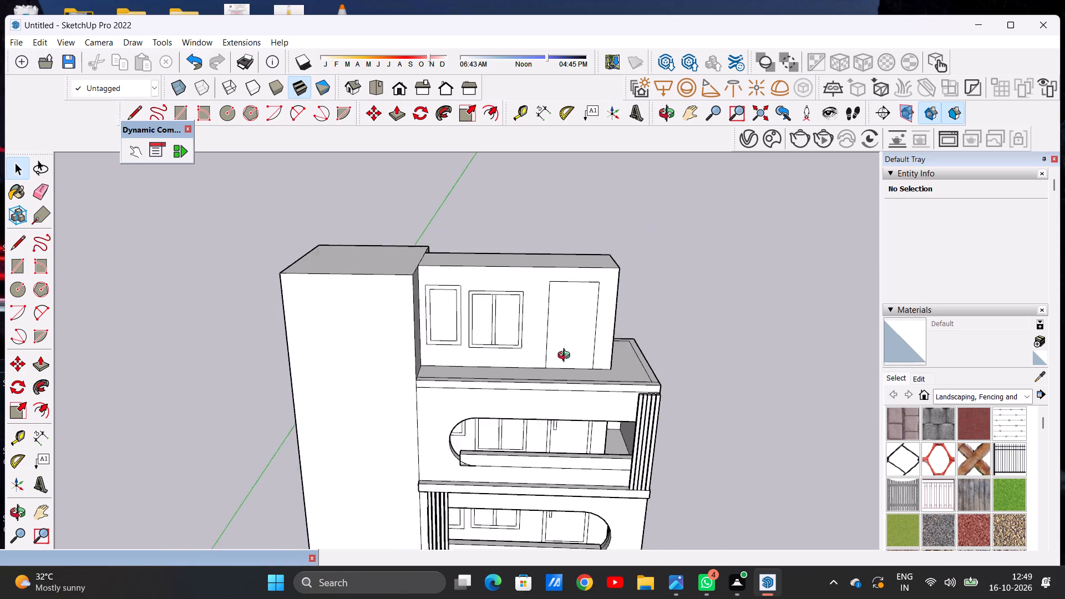
pyautogui.moveTo(566, 357); pyautogui.dragTo(566, 281, button='middle')
pyautogui.scroll(5, 574, 311)
pyautogui.press('o')
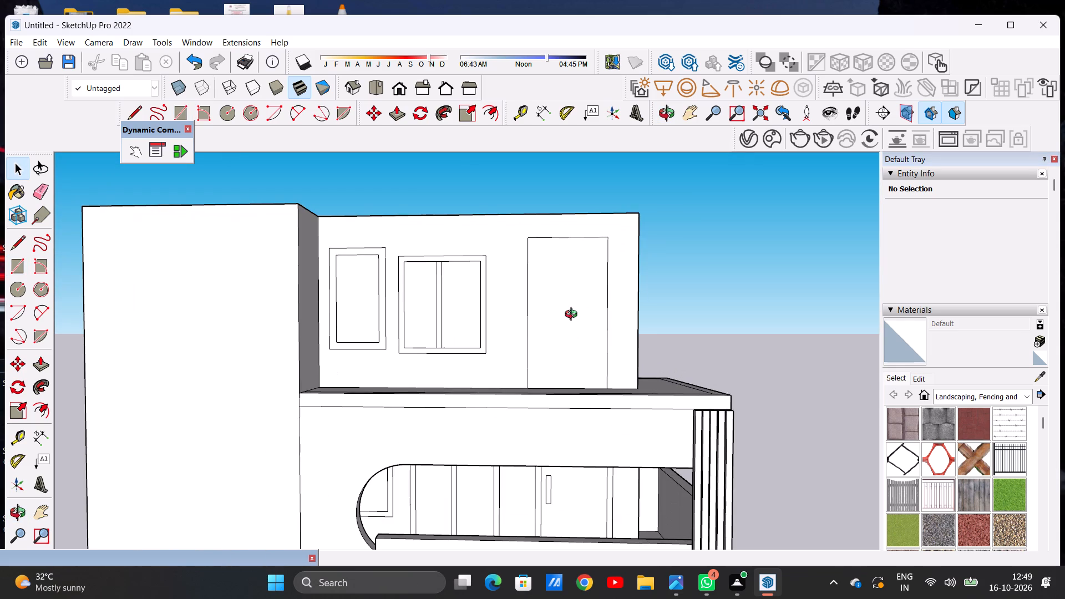
pyautogui.press('f')
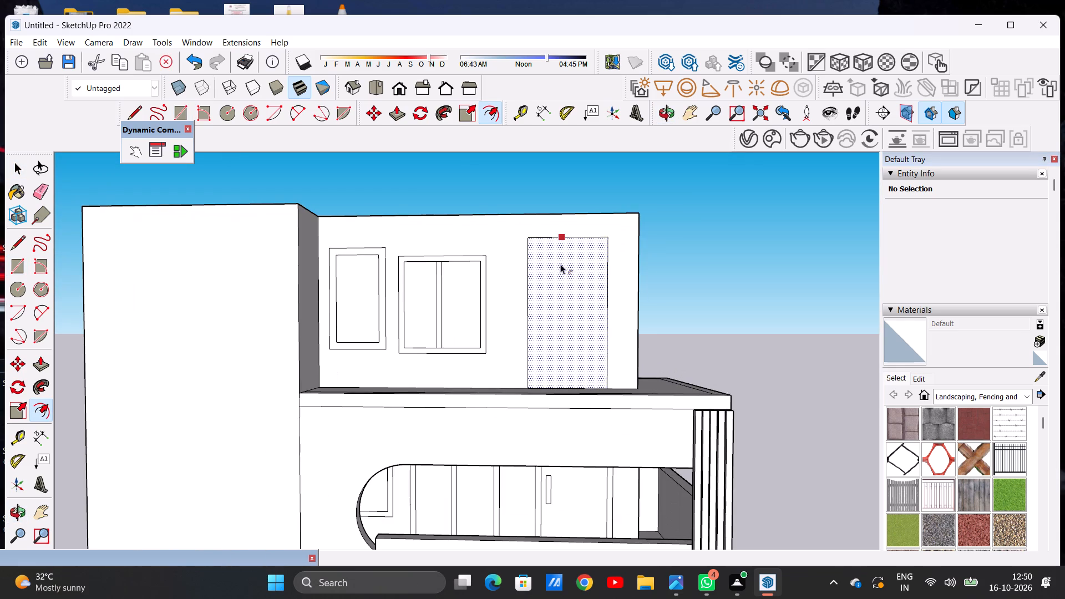
pyautogui.click(552, 252)
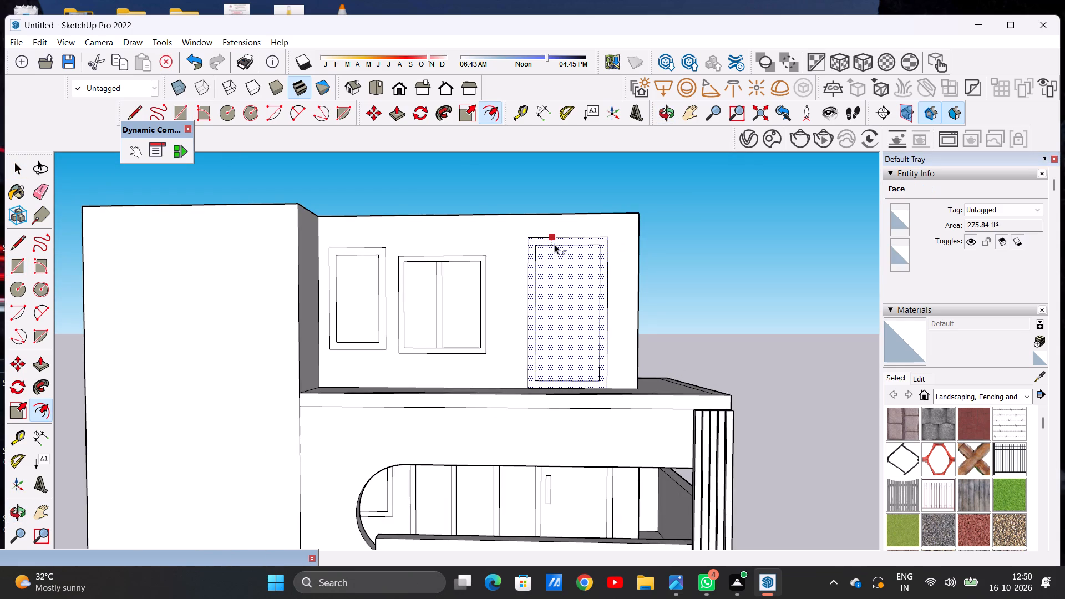
pyautogui.click(554, 244)
pyautogui.press('space')
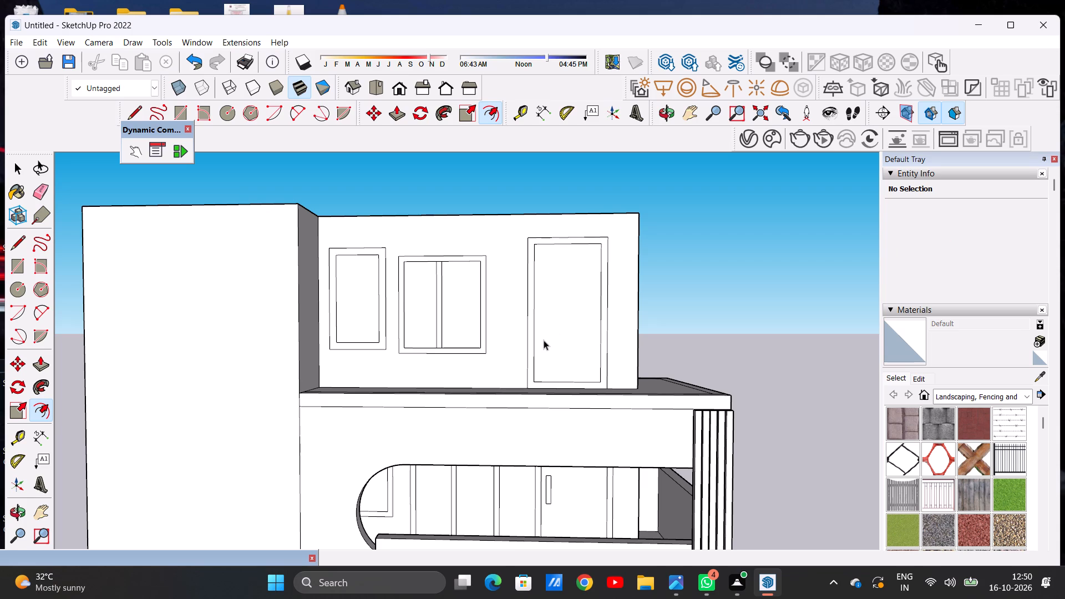
# Draw a small, narrow vertical handle rectangle on the door panel, near its window-side edge at mid-height.
pyautogui.scroll(1, 544, 340)
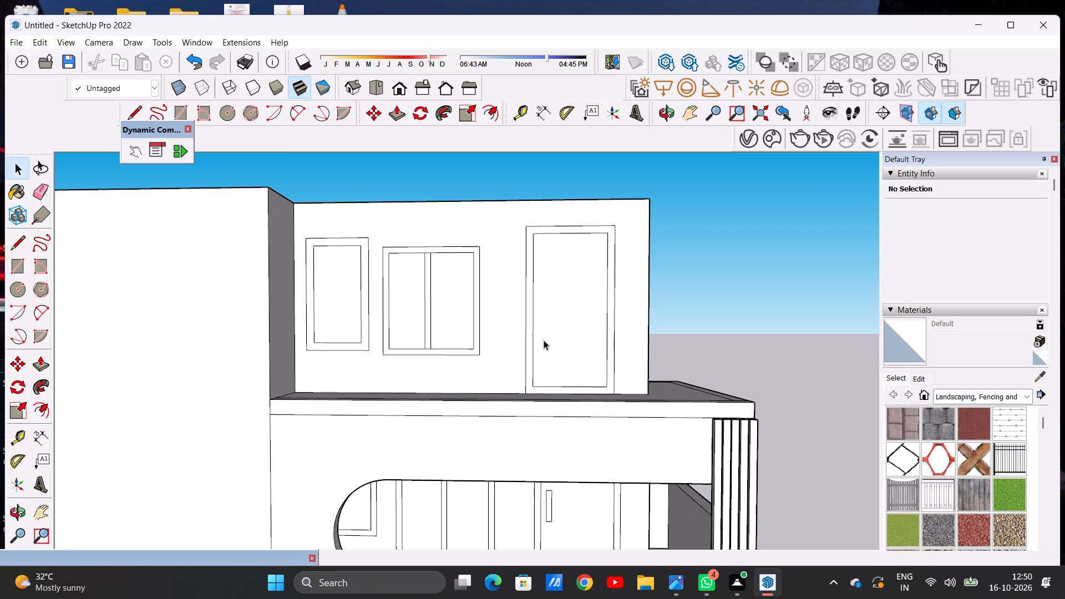
pyautogui.press('r')
pyautogui.click(541, 293)
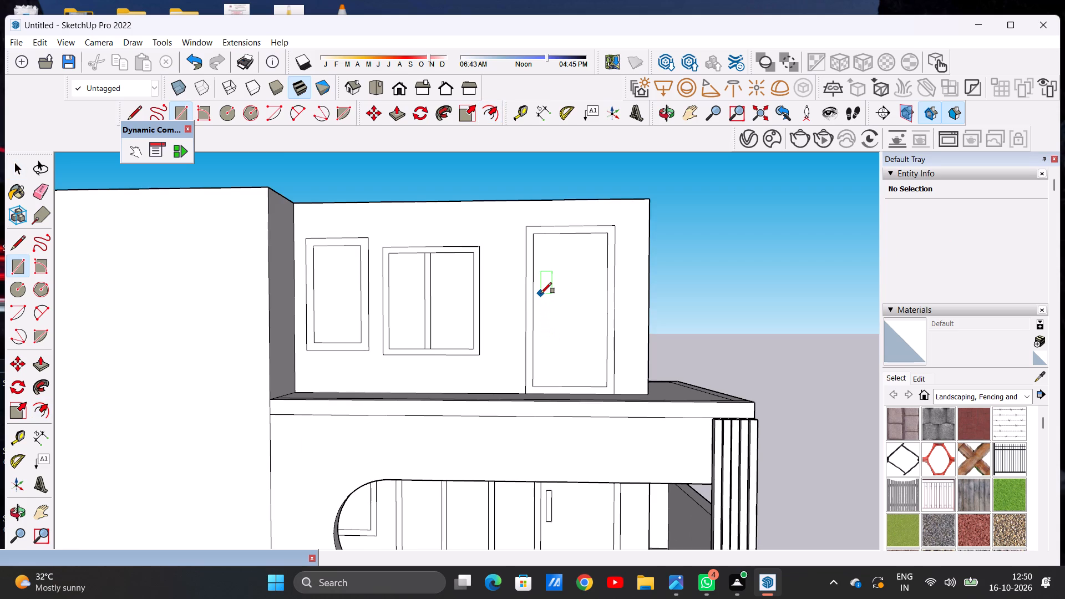
pyautogui.click(542, 323)
pyautogui.scroll(4, 550, 322)
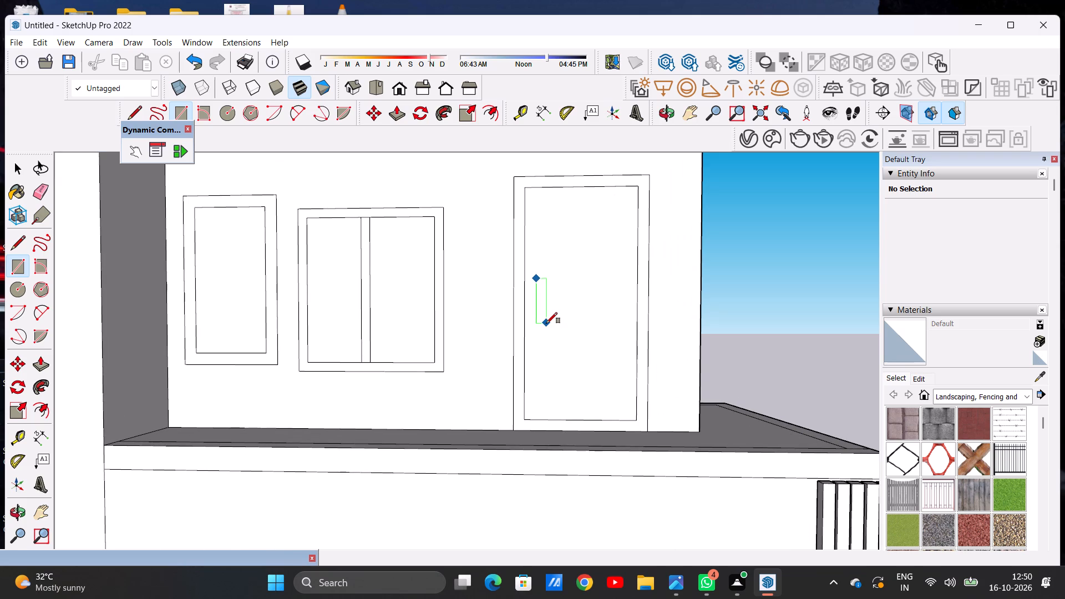
pyautogui.click(544, 322)
pyautogui.press('space')
# Examine the whole building from above, the side and the front, including the rooftop block and the roof's border strip.
pyautogui.scroll(-9, 506, 348)
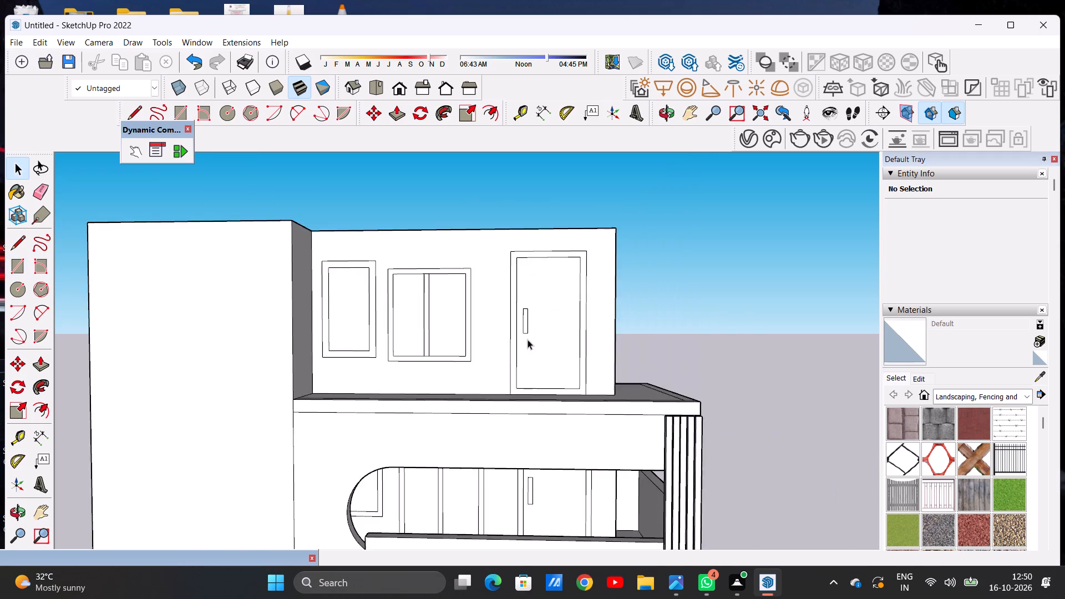
pyautogui.scroll(-13, 528, 339)
pyautogui.moveTo(535, 315); pyautogui.dragTo(531, 473, button='middle')
pyautogui.scroll(8, 524, 351)
pyautogui.moveTo(635, 374); pyautogui.dragTo(287, 404, button='middle')
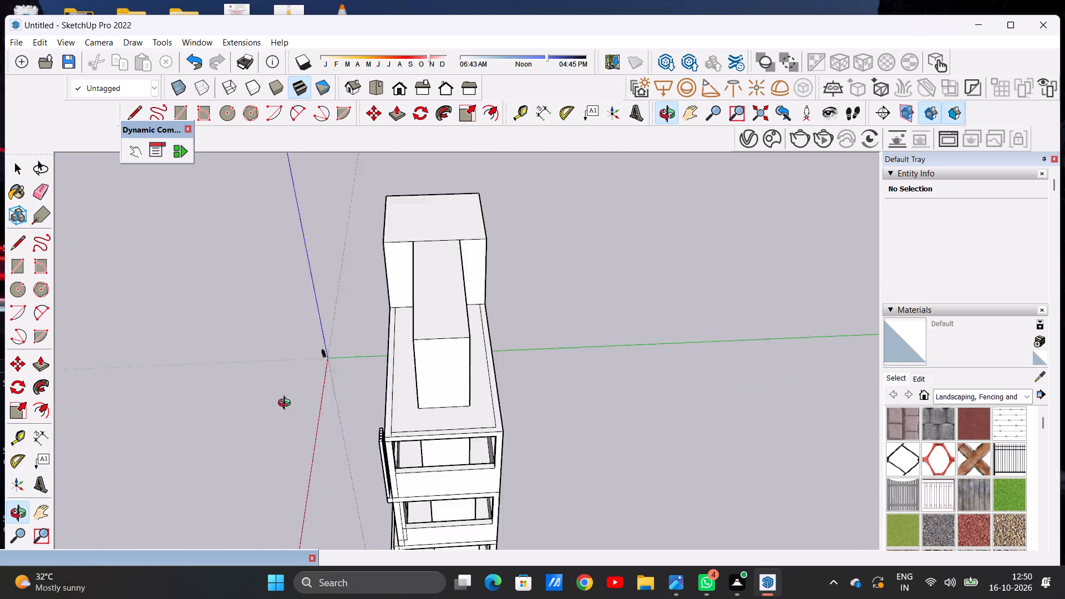
pyautogui.moveTo(287, 404); pyautogui.dragTo(650, 405, button='middle')
pyautogui.scroll(5, 513, 391)
pyautogui.scroll(-7, 369, 366)
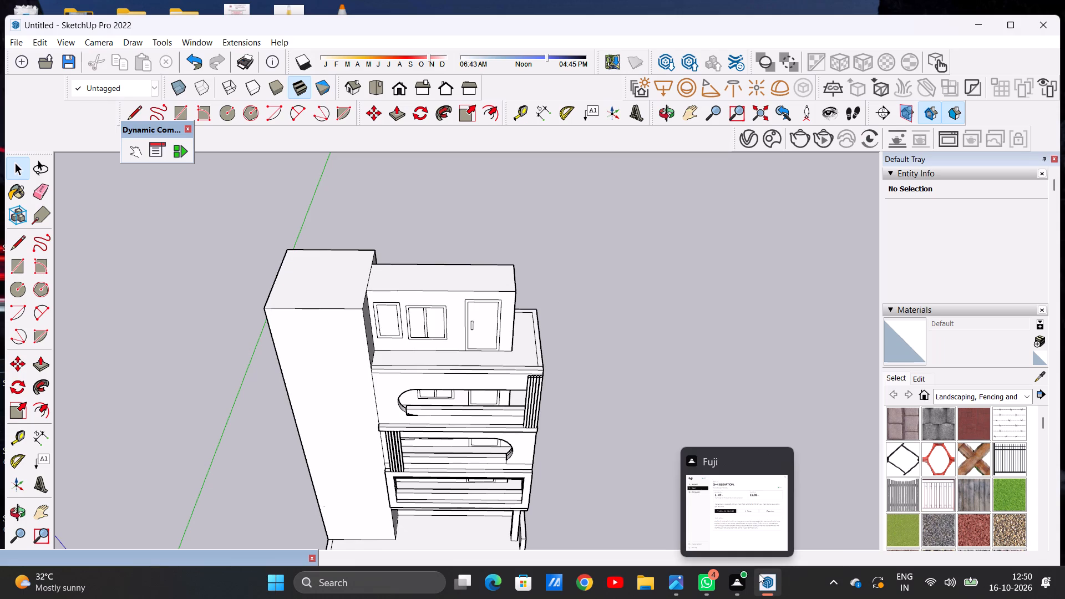
pyautogui.click(736, 517)
pyautogui.scroll(-5, 452, 273)
pyautogui.moveTo(544, 347); pyautogui.dragTo(486, 327, button='middle')
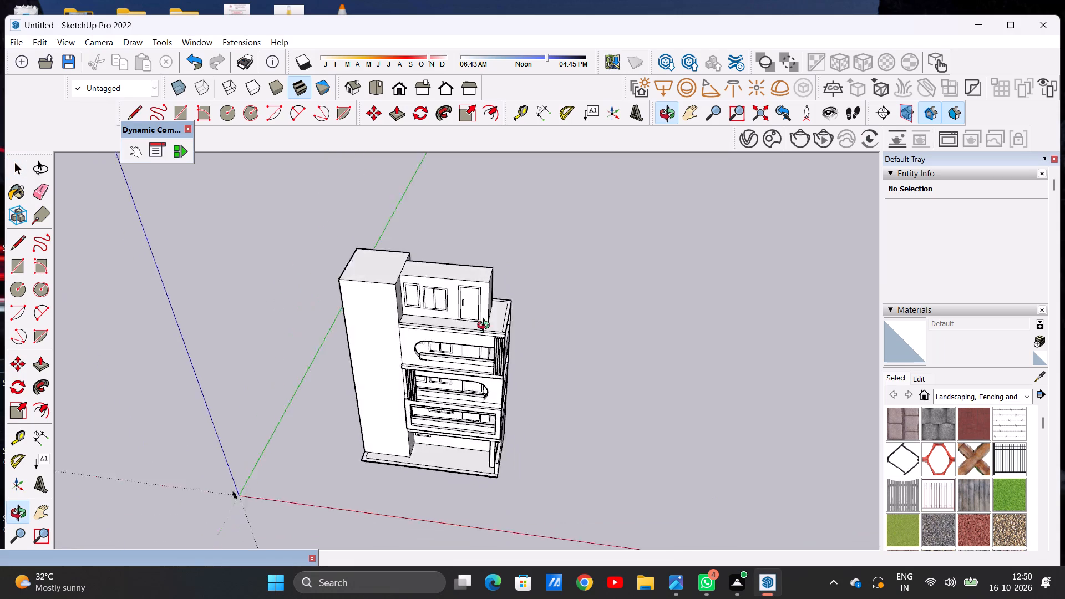
pyautogui.moveTo(486, 327); pyautogui.dragTo(509, 356, button='middle')
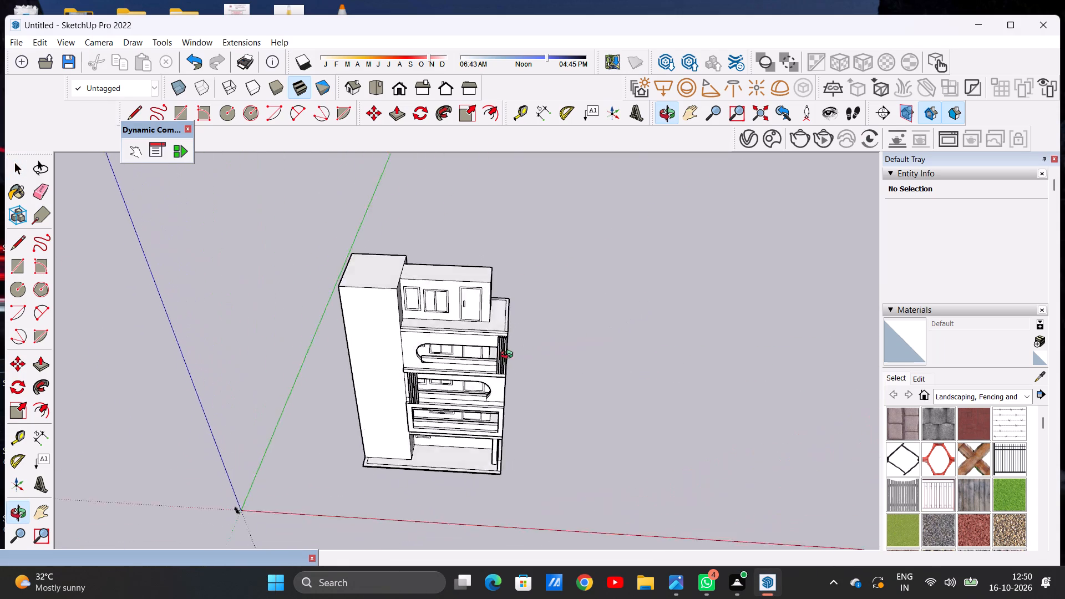
pyautogui.moveTo(509, 356); pyautogui.dragTo(481, 428, button='middle')
pyautogui.scroll(3, 423, 347)
pyautogui.scroll(-1, 423, 346)
pyautogui.scroll(1, 423, 346)
pyautogui.scroll(6, 306, 315)
pyautogui.scroll(-6, 352, 381)
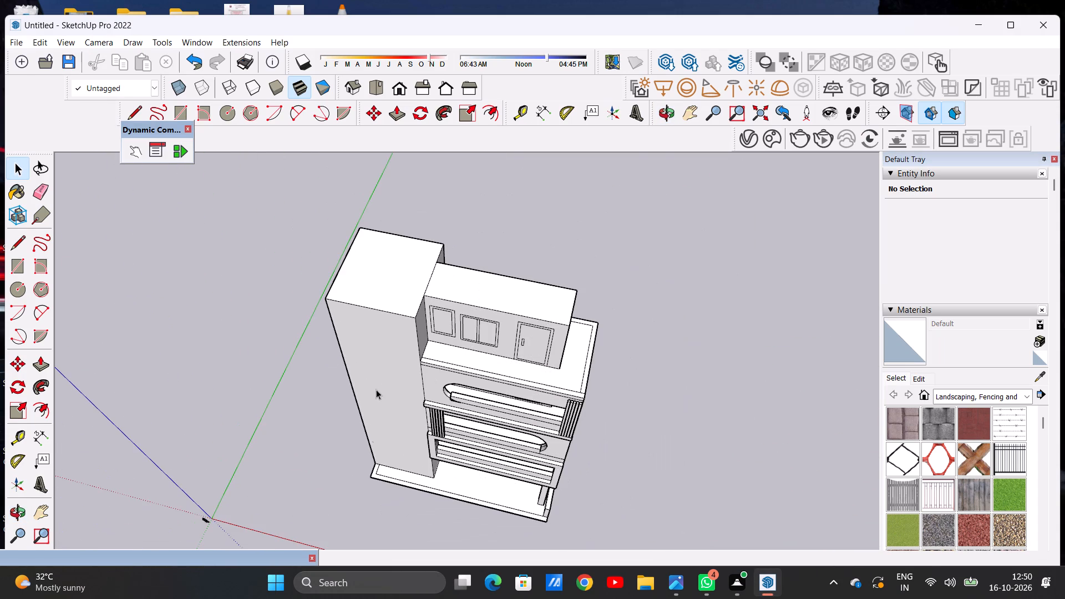
pyautogui.moveTo(434, 396); pyautogui.dragTo(485, 416, button='middle')
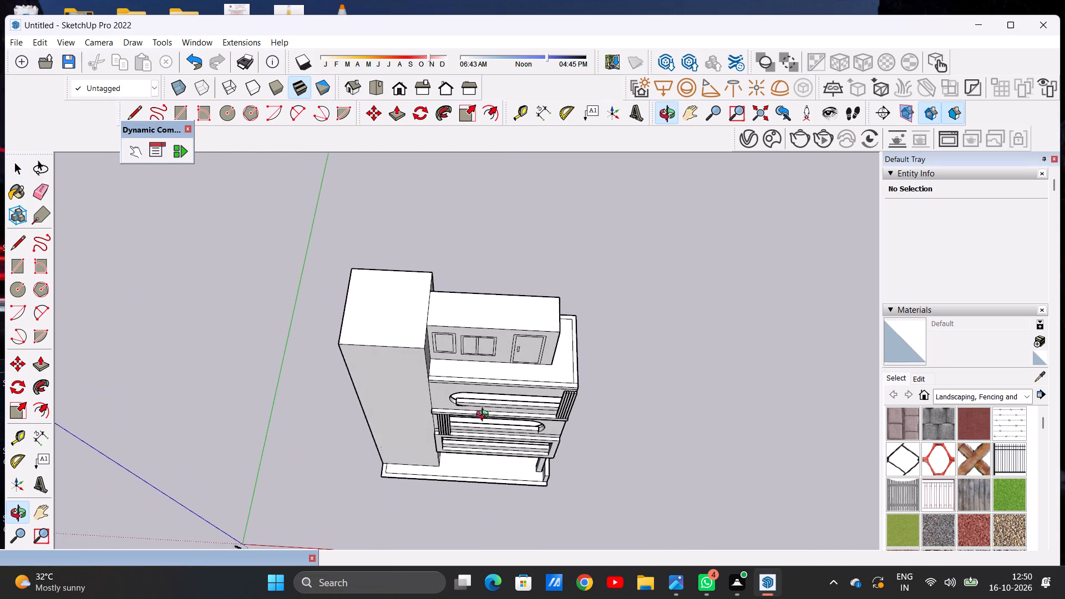
pyautogui.moveTo(485, 416); pyautogui.dragTo(486, 382, button='middle')
# Push/Pull the roof's front border strip up to the height of the tower's top.
pyautogui.scroll(12, 583, 376)
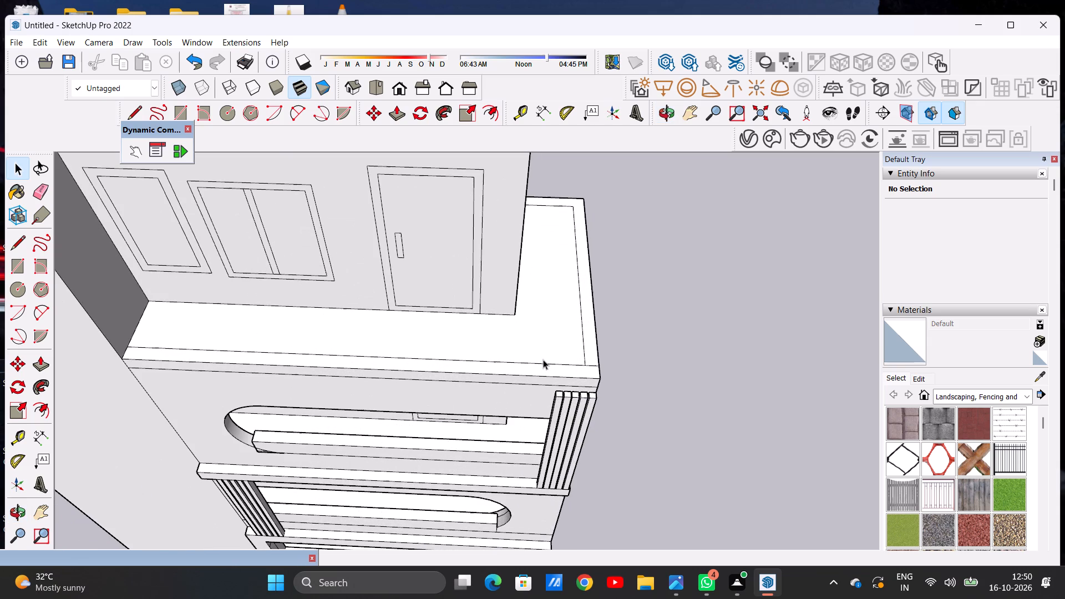
pyautogui.press('p')
pyautogui.scroll(5, 577, 364)
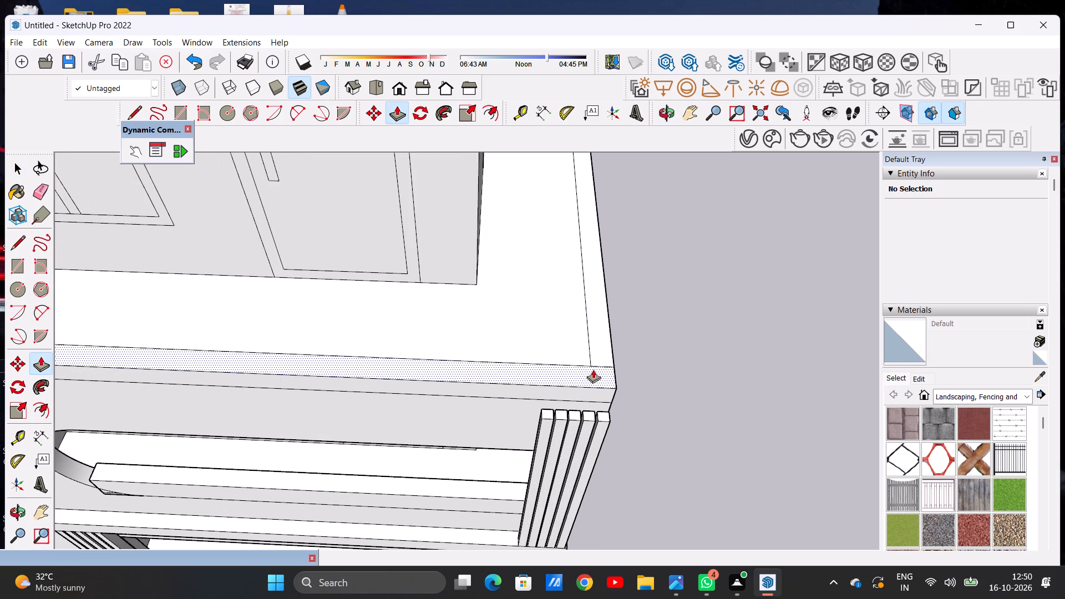
pyautogui.click(593, 369)
pyautogui.scroll(-14, 636, 233)
pyautogui.scroll(-4, 571, 222)
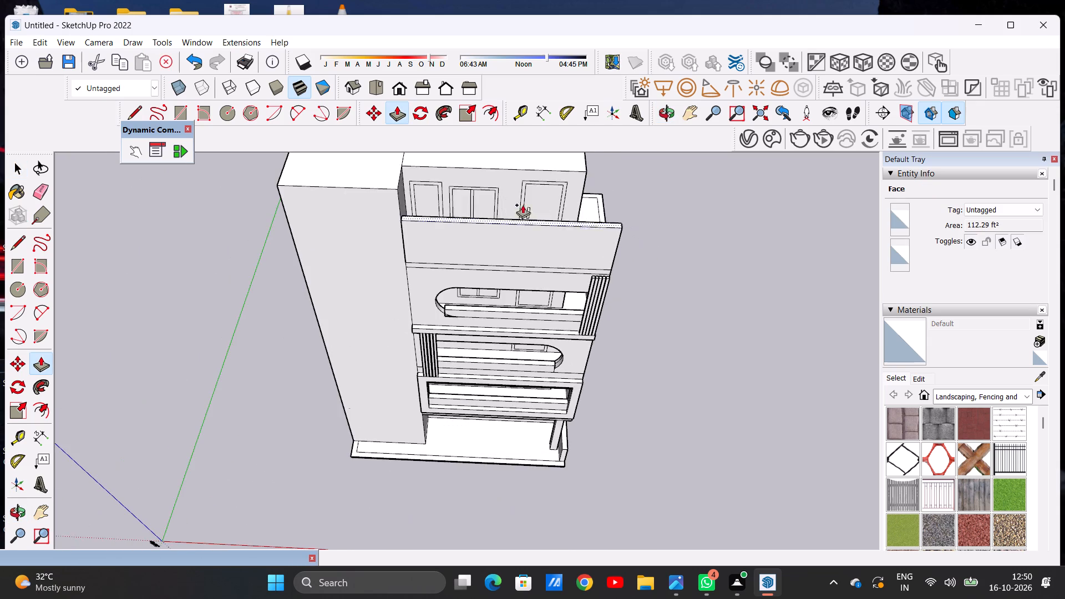
pyautogui.scroll(9, 412, 182)
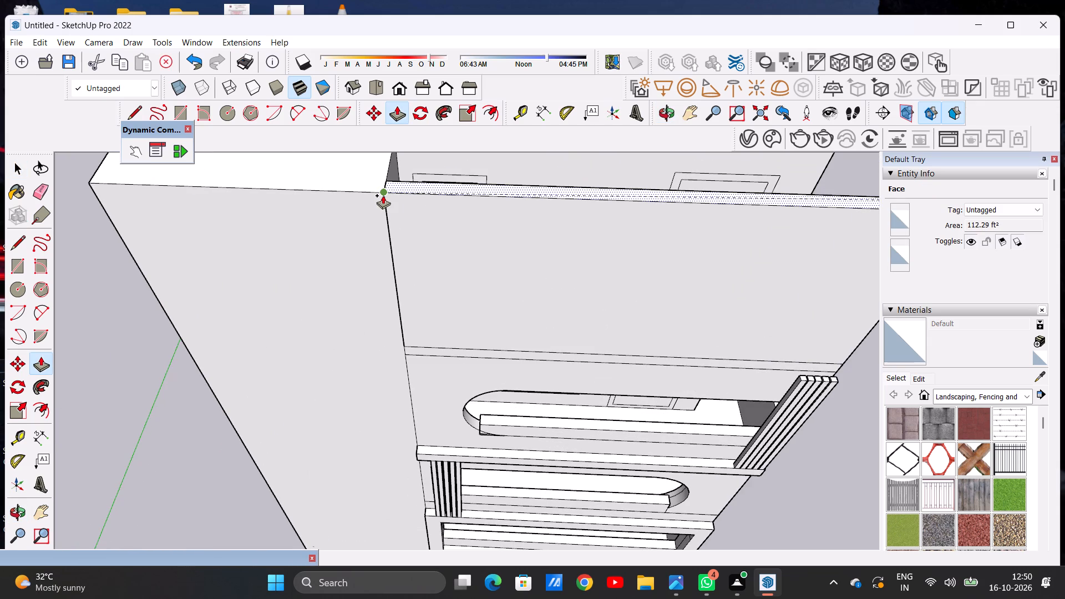
pyautogui.click(383, 195)
pyautogui.press('space')
# Examine the raised front wall and the open end of the rooftop level from the front and the side.
pyautogui.scroll(-11, 416, 344)
pyautogui.moveTo(550, 352); pyautogui.dragTo(547, 342, button='middle')
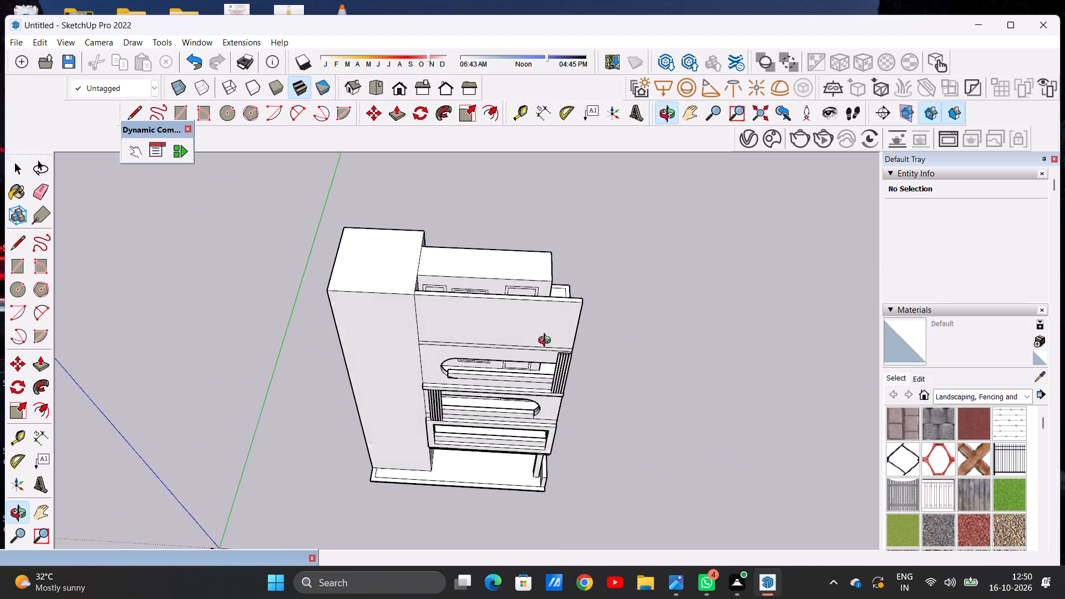
pyautogui.moveTo(547, 342); pyautogui.dragTo(559, 212, button='middle')
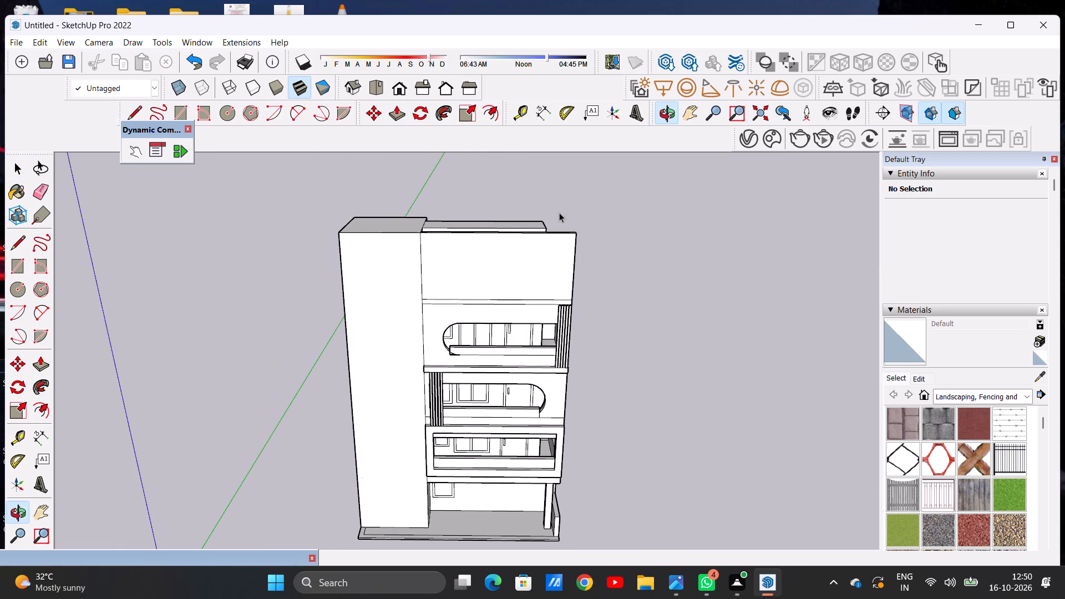
pyautogui.scroll(-2, 518, 304)
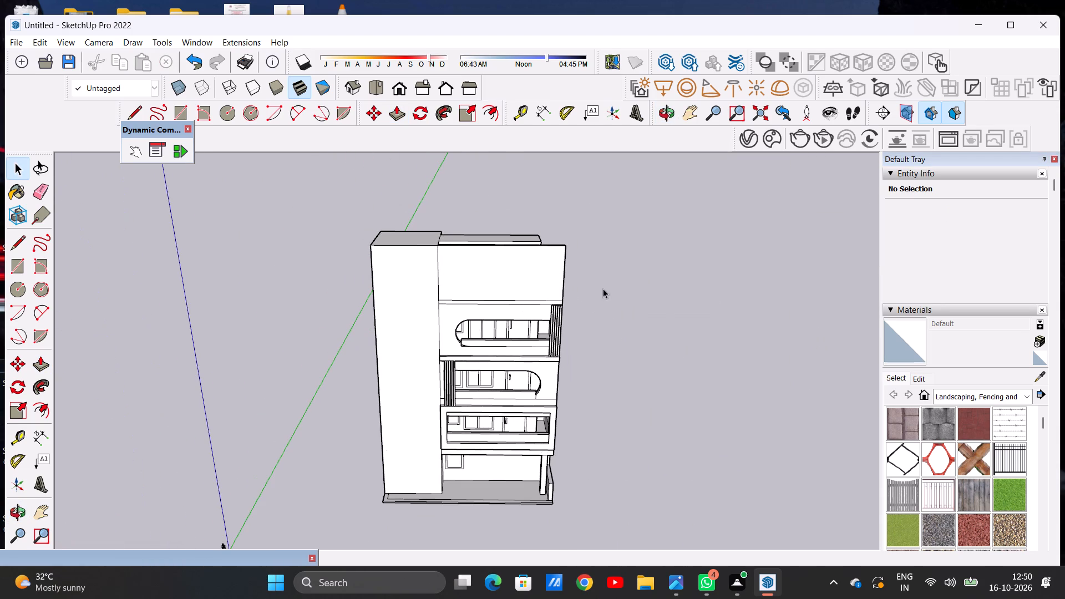
pyautogui.moveTo(601, 279); pyautogui.dragTo(332, 375, button='middle')
pyautogui.scroll(2, 470, 364)
pyautogui.scroll(-1, 489, 361)
pyautogui.scroll(3, 489, 361)
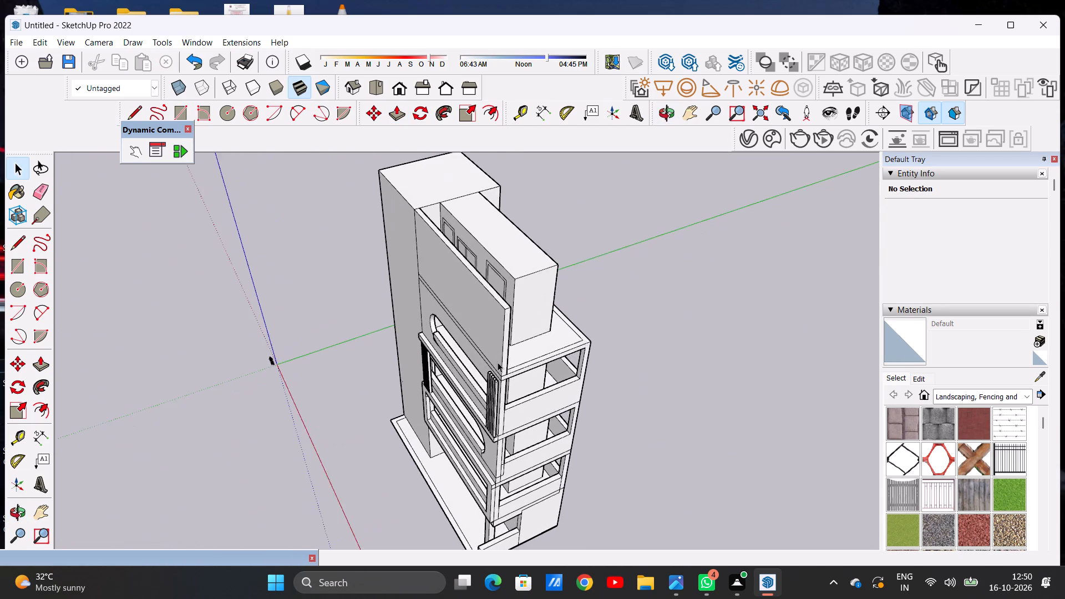
# Push/Pull the roof's end and rear border strip up to the height of the raised front wall's top.
pyautogui.scroll(7, 498, 362)
pyautogui.press('p')
pyautogui.scroll(3, 511, 356)
pyautogui.scroll(-1, 511, 357)
pyautogui.scroll(1, 513, 362)
pyautogui.click(516, 378)
pyautogui.scroll(-9, 534, 305)
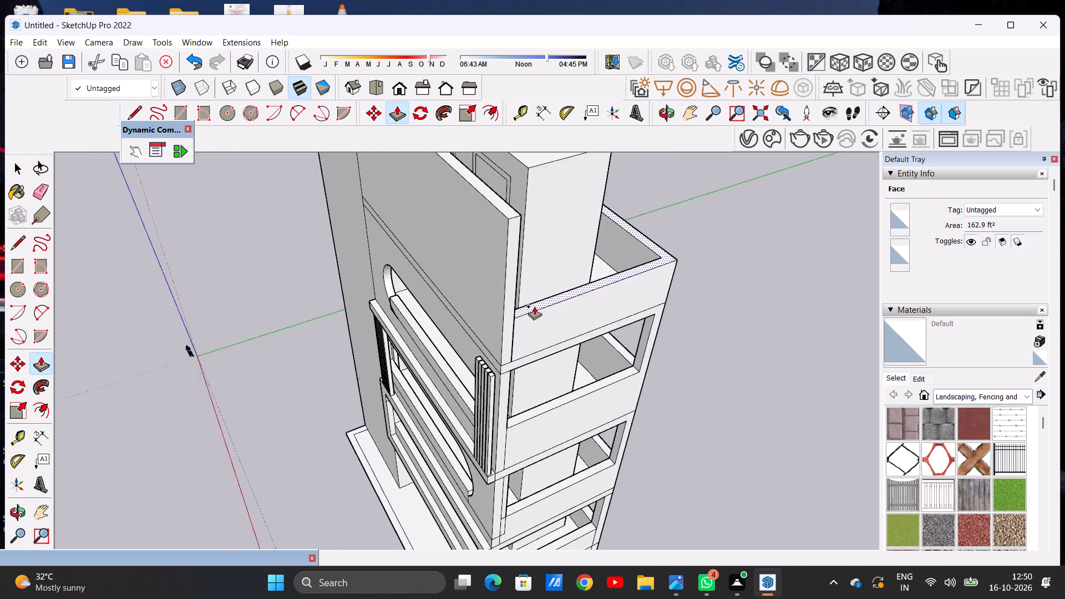
pyautogui.scroll(-4, 534, 306)
pyautogui.scroll(10, 532, 254)
pyautogui.click(519, 275)
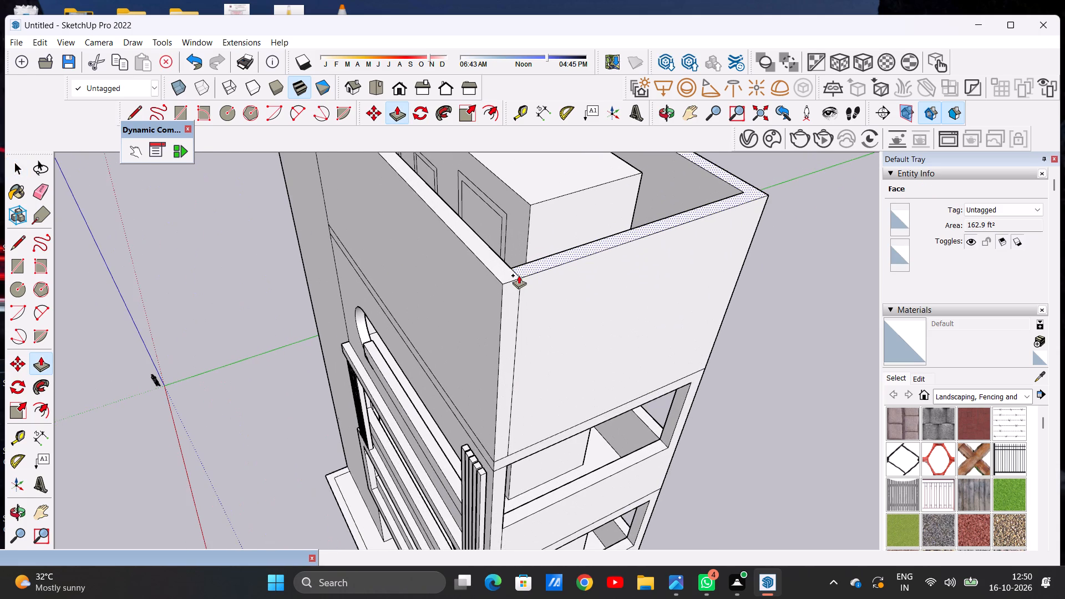
pyautogui.press('space')
# Draw a large rectangle on the raised front wall, inset from its top and ends and reaching almost down to the floor line.
pyautogui.scroll(-13, 481, 355)
pyautogui.moveTo(382, 339); pyautogui.dragTo(604, 282, button='middle')
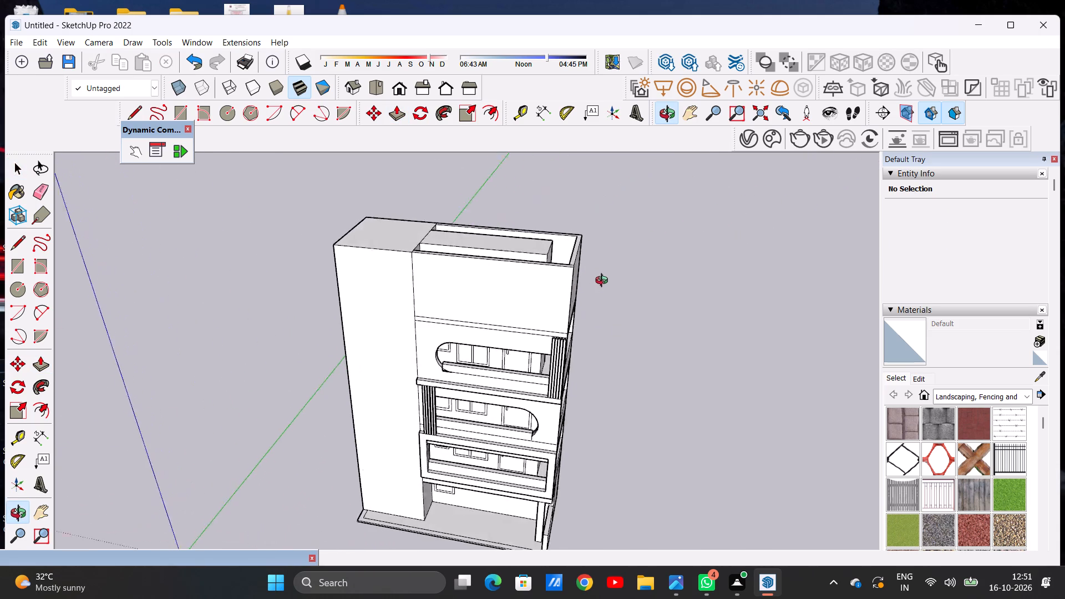
pyautogui.moveTo(604, 282); pyautogui.dragTo(646, 267, button='middle')
pyautogui.moveTo(484, 319); pyautogui.dragTo(507, 246, button='middle')
pyautogui.scroll(1, 493, 270)
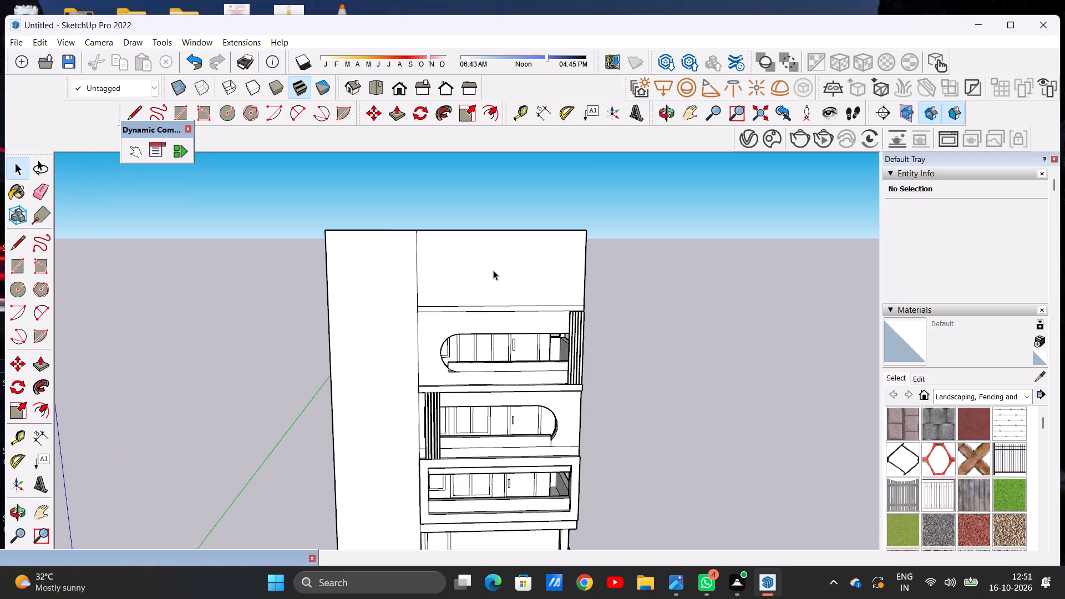
pyautogui.scroll(1, 493, 270)
pyautogui.press('r')
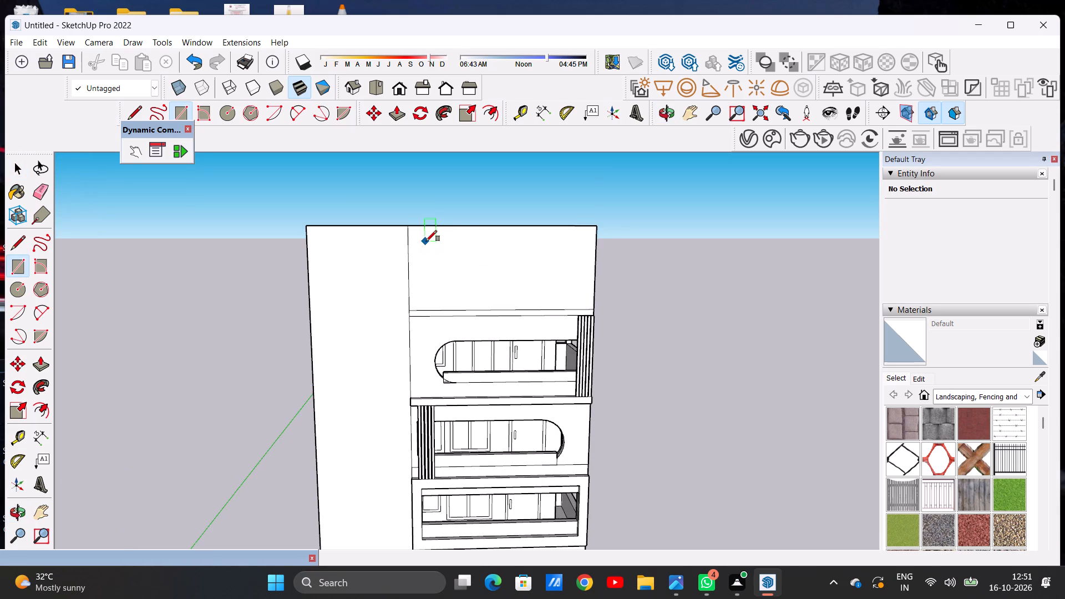
pyautogui.click(425, 246)
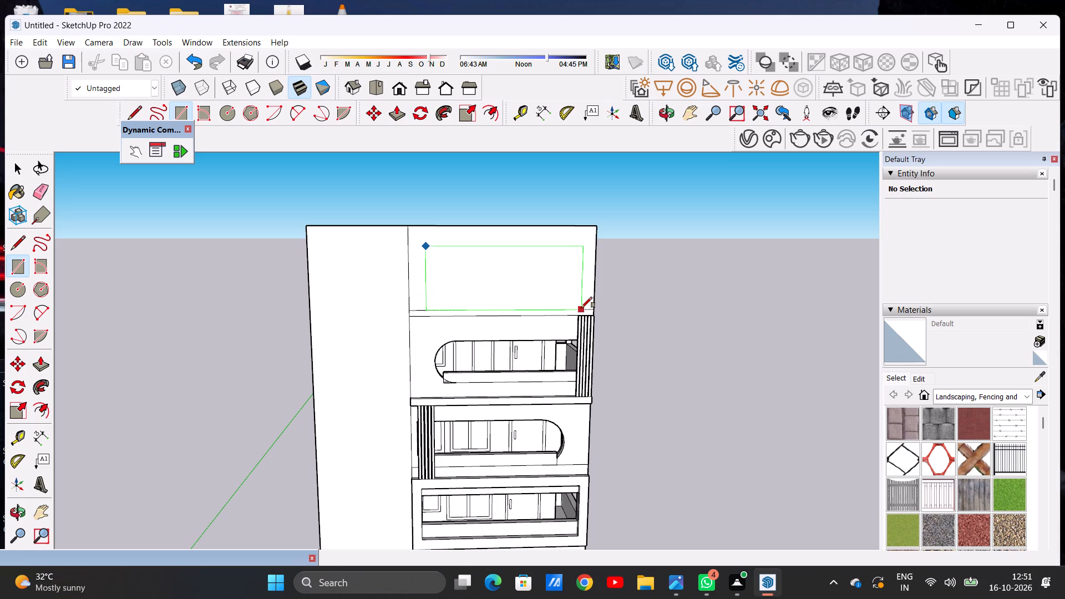
pyautogui.click(579, 306)
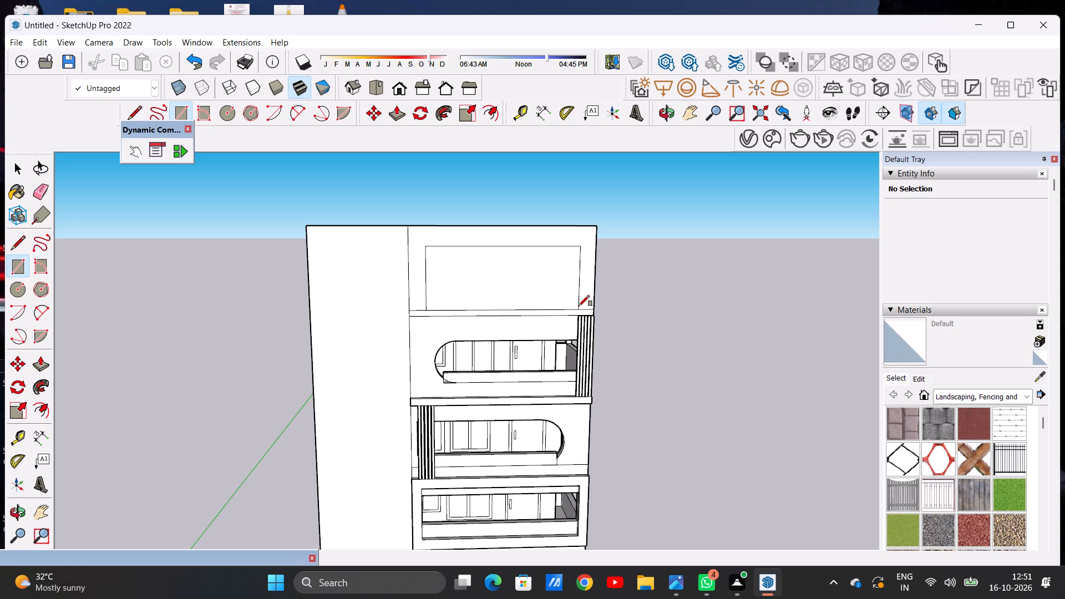
pyautogui.press('space')
# Push/Pull the rectangle back through the full thickness of the front wall to cut a rooftop opening.
pyautogui.scroll(-3, 500, 256)
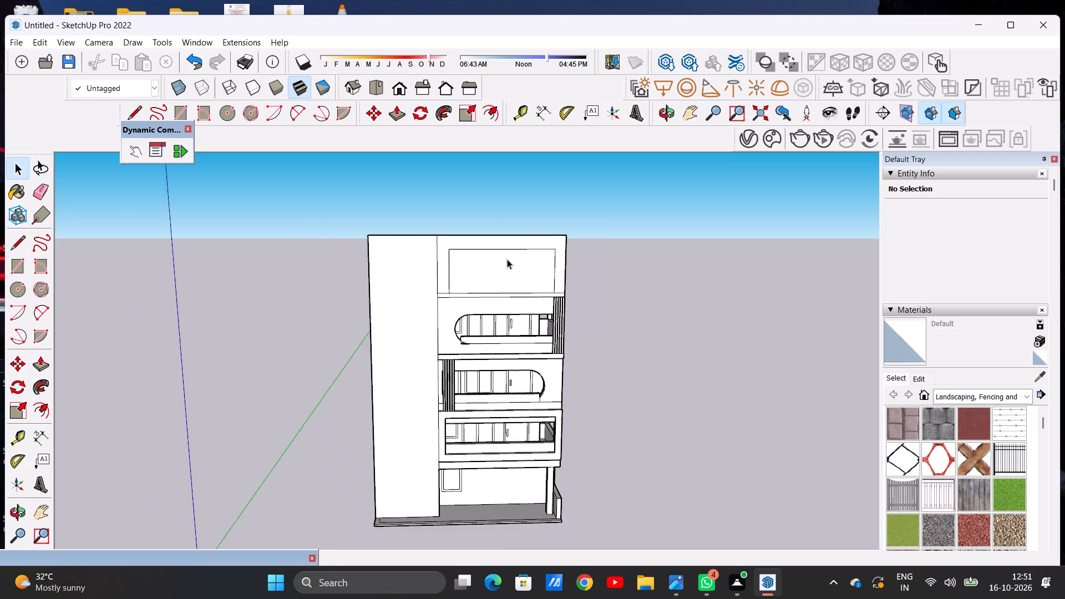
pyautogui.scroll(-1, 507, 259)
pyautogui.moveTo(519, 268); pyautogui.dragTo(357, 443, button='middle')
pyautogui.scroll(7, 485, 342)
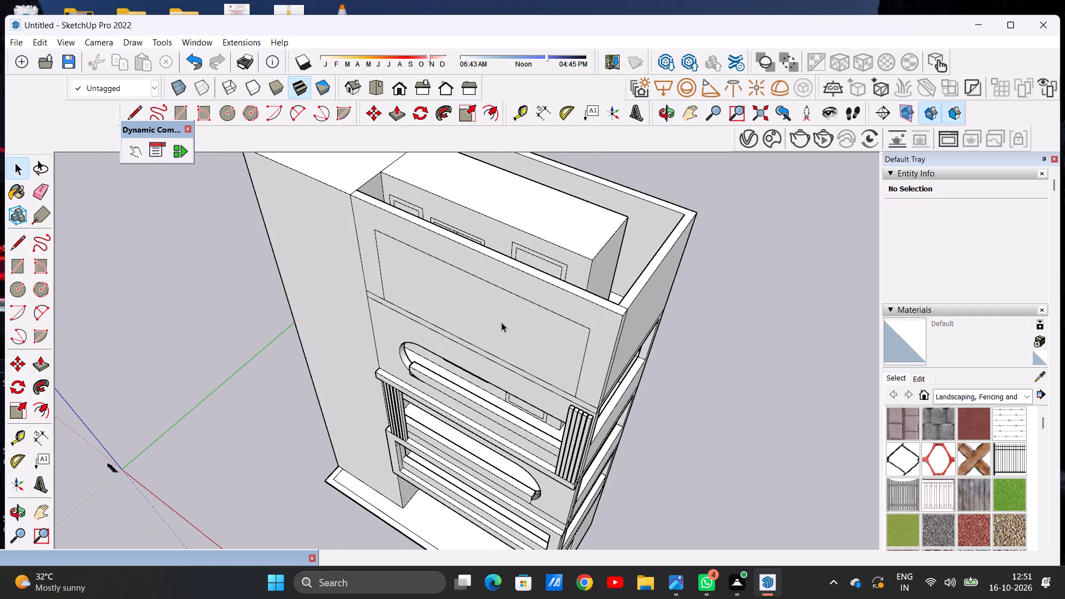
pyautogui.press('p')
pyautogui.moveTo(510, 308); pyautogui.dragTo(487, 362, button='middle')
pyautogui.scroll(4, 539, 369)
pyautogui.click(532, 402)
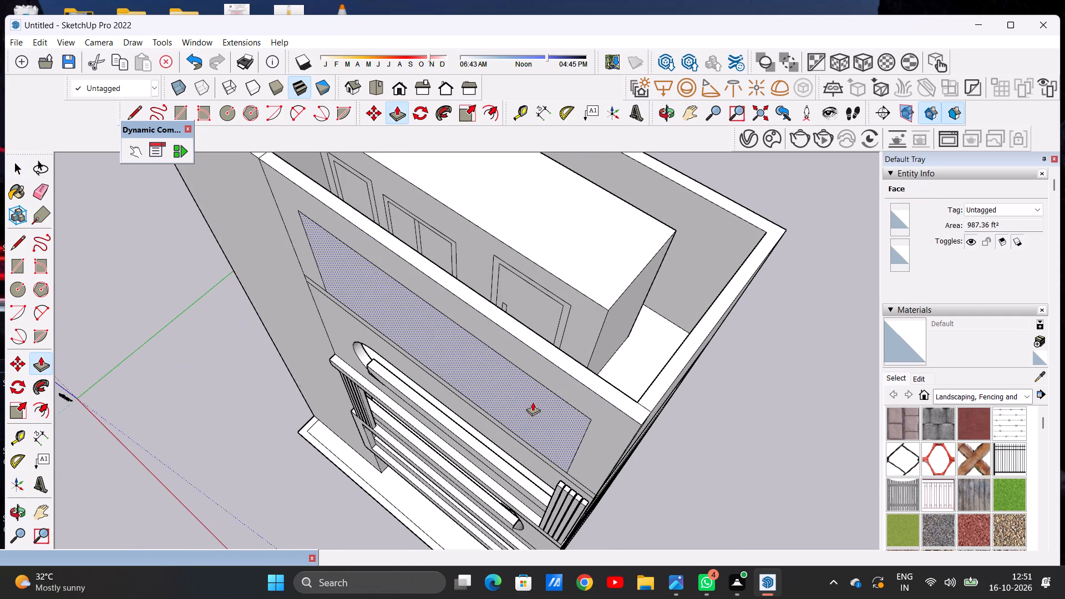
pyautogui.click(594, 375)
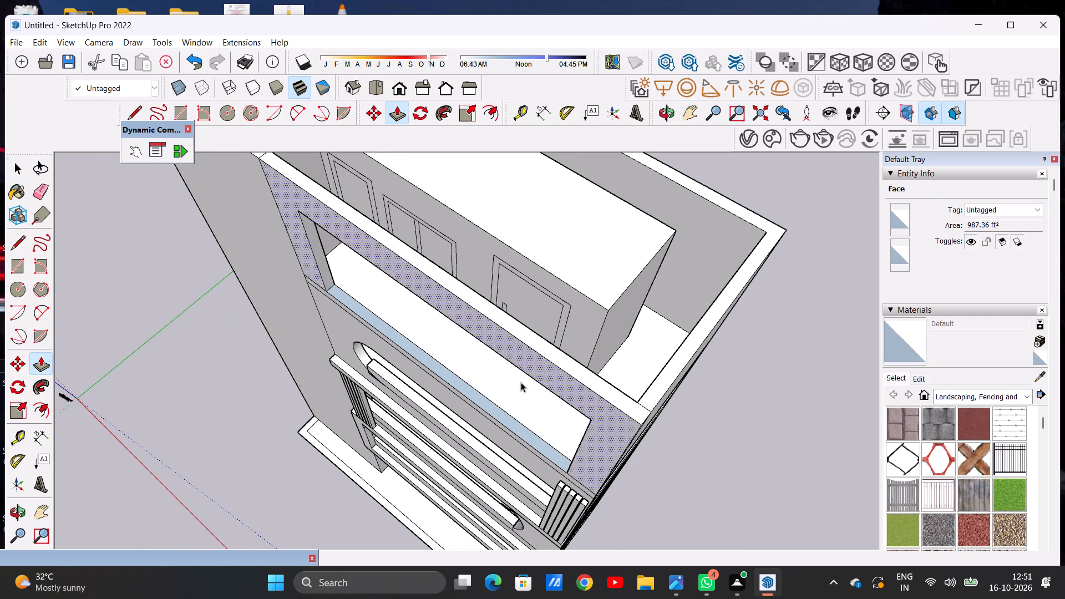
pyautogui.press('space')
# Examine the new rooftop opening and its lower edge from above, the end and the front, against the balconies below.
pyautogui.scroll(-5, 474, 390)
pyautogui.moveTo(479, 417); pyautogui.dragTo(321, 352, button='middle')
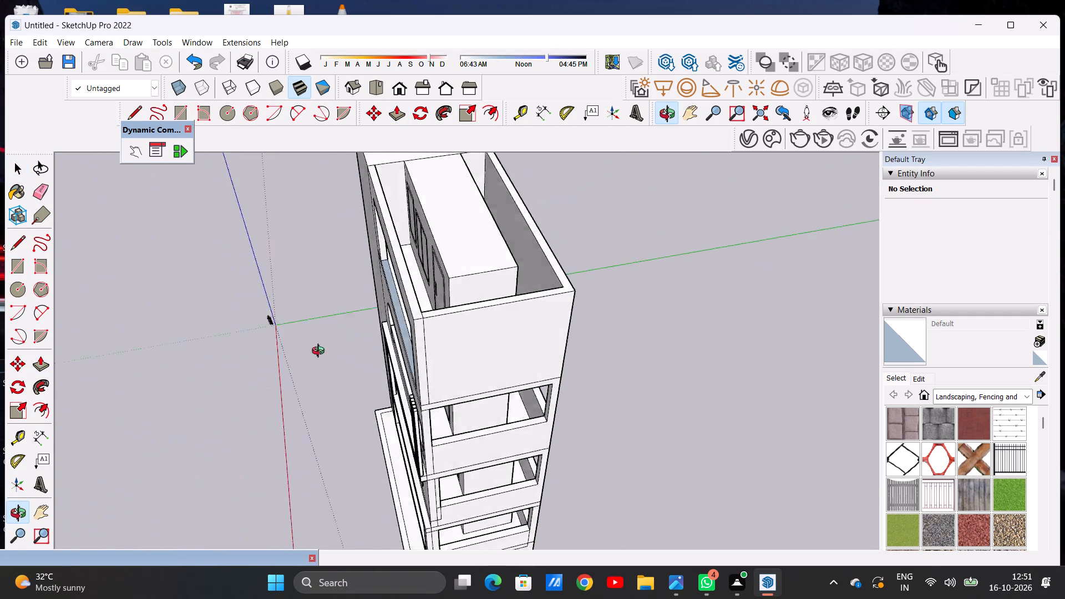
pyautogui.moveTo(321, 352); pyautogui.dragTo(245, 440, button='middle')
pyautogui.scroll(14, 379, 390)
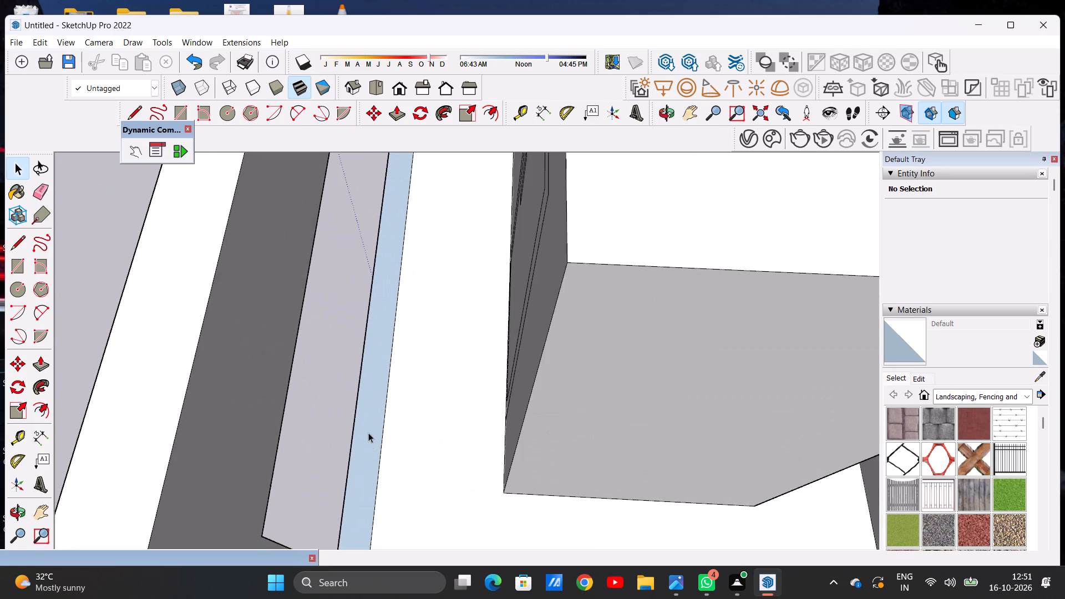
pyautogui.scroll(4, 368, 433)
pyautogui.scroll(-12, 396, 428)
pyautogui.scroll(1, 403, 417)
pyautogui.scroll(-9, 403, 417)
pyautogui.moveTo(303, 411); pyautogui.dragTo(692, 289, button='middle')
pyautogui.scroll(7, 600, 298)
pyautogui.moveTo(515, 305); pyautogui.dragTo(556, 314, button='middle')
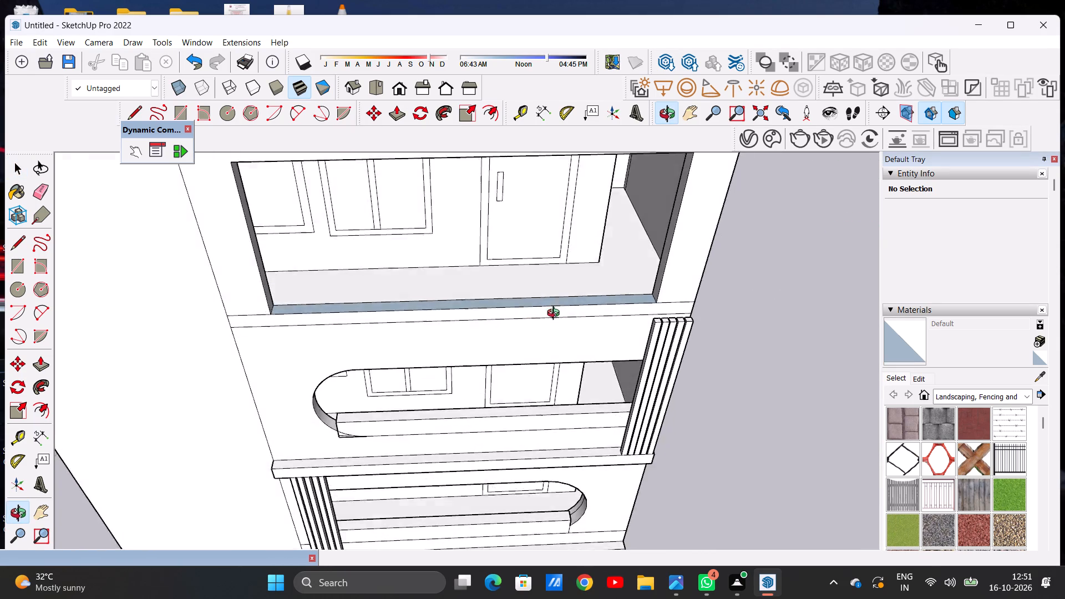
pyautogui.moveTo(556, 314); pyautogui.dragTo(534, 217, button='middle')
pyautogui.scroll(-10, 568, 308)
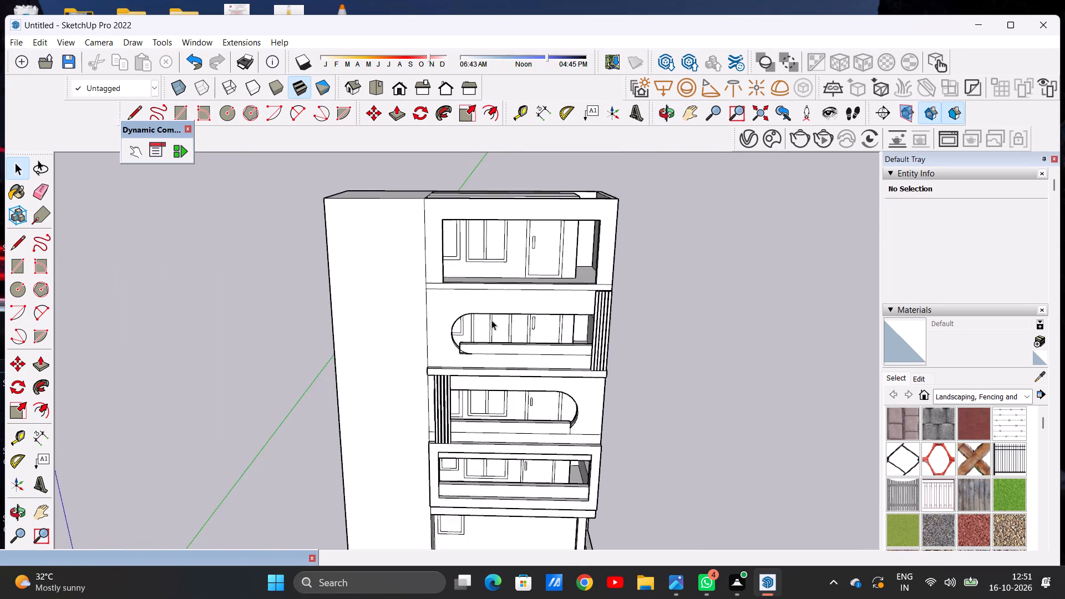
pyautogui.scroll(-2, 491, 320)
pyautogui.scroll(1, 569, 300)
pyautogui.scroll(-1, 569, 300)
pyautogui.scroll(3, 569, 300)
pyautogui.moveTo(567, 297); pyautogui.dragTo(571, 265, button='middle')
pyautogui.scroll(6, 426, 297)
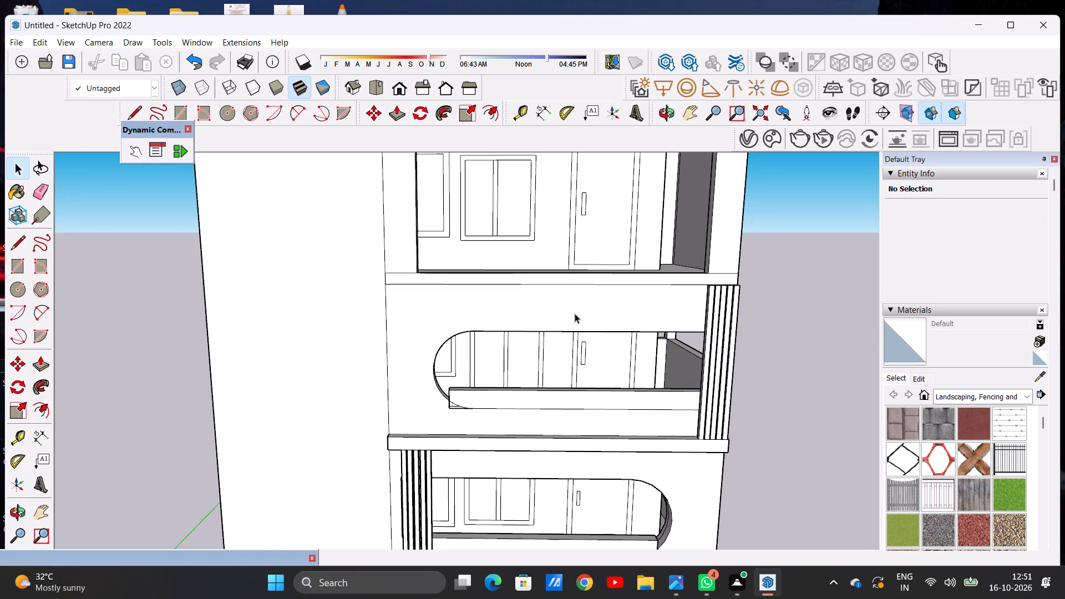
pyautogui.scroll(6, 395, 276)
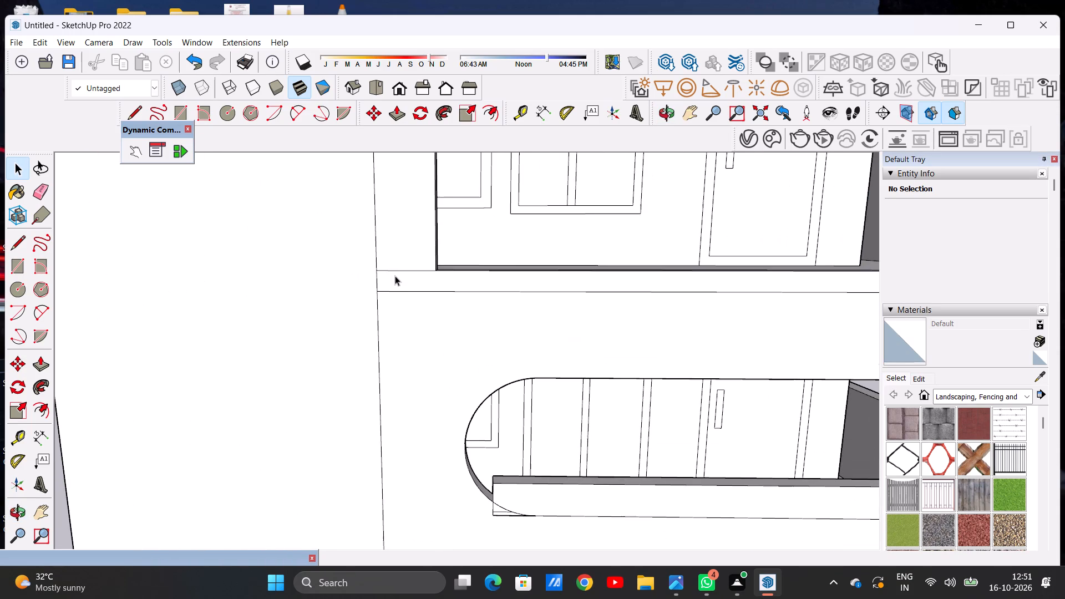
# Erase the short horizontal seam between the tower edge and the rooftop opening's lower corner.
pyautogui.press('e')
pyautogui.moveTo(397, 262); pyautogui.dragTo(400, 277)
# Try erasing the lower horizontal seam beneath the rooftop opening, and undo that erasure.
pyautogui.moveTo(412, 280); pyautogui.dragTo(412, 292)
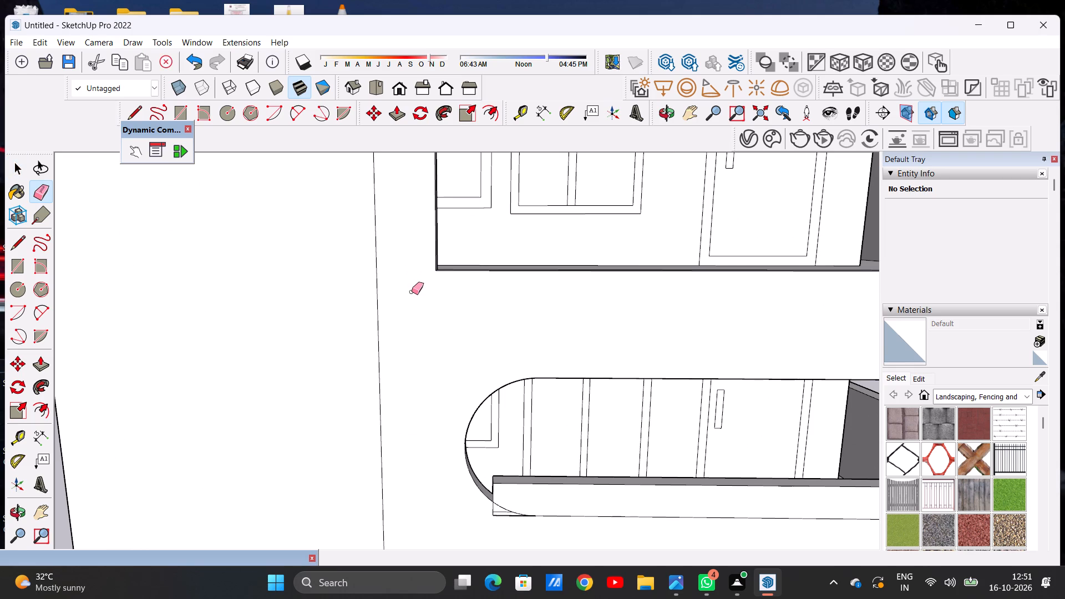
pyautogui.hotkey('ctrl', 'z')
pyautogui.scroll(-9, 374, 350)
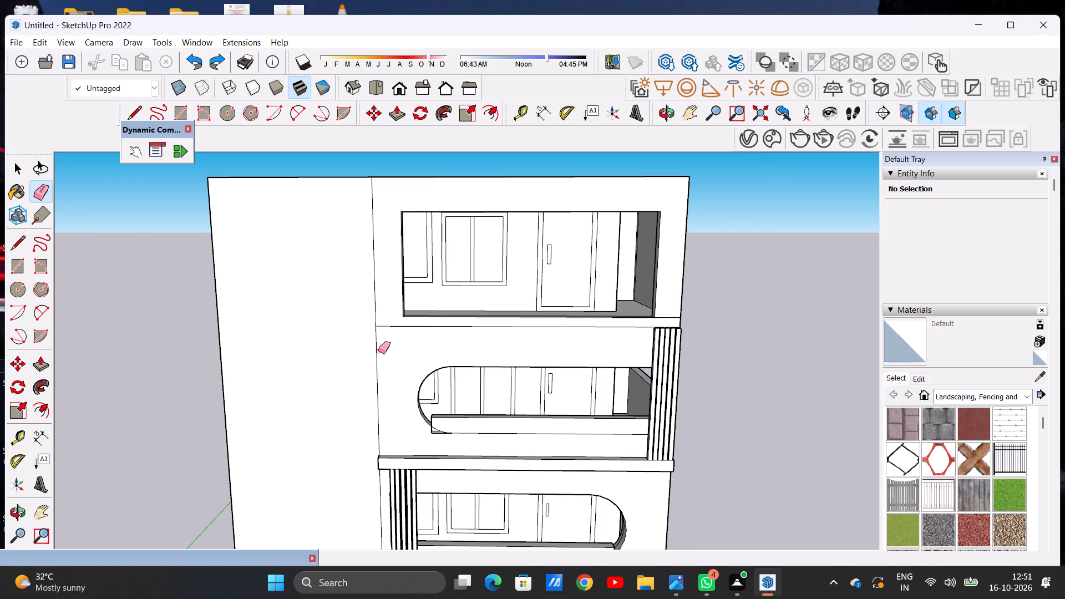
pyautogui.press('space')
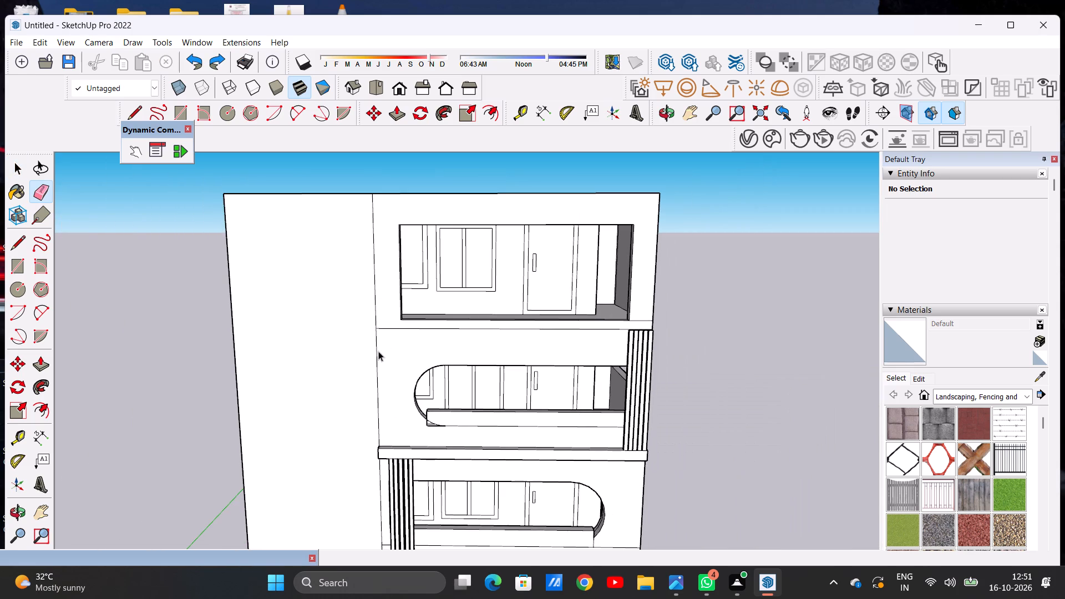
# Push/Pull the bottom face of the rooftop opening up slightly to form a low front sill.
pyautogui.scroll(8, 638, 318)
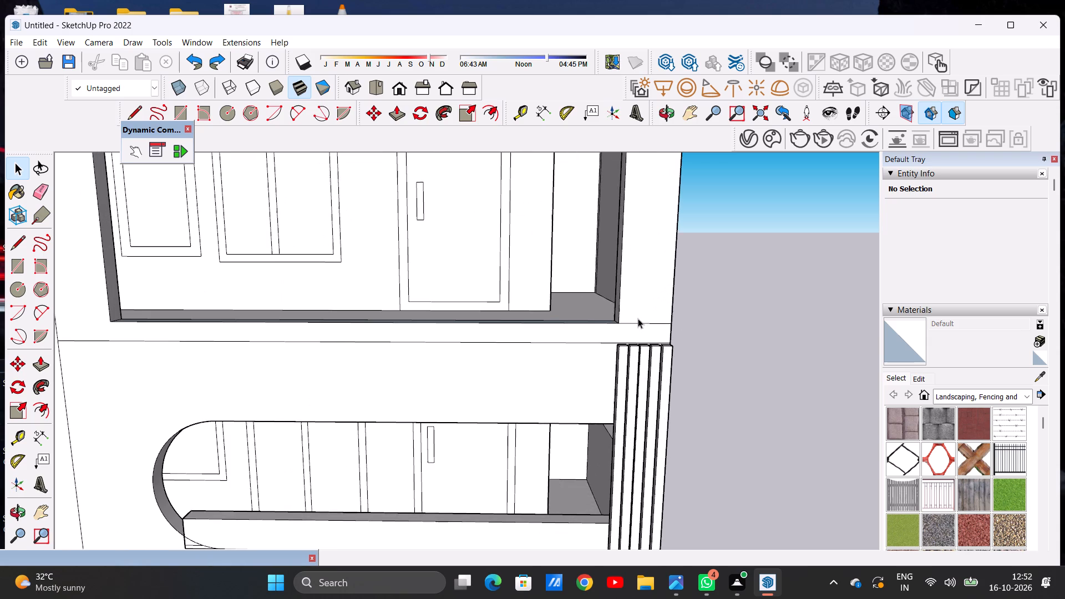
pyautogui.moveTo(585, 353); pyautogui.dragTo(594, 484, button='middle')
pyautogui.scroll(1, 601, 380)
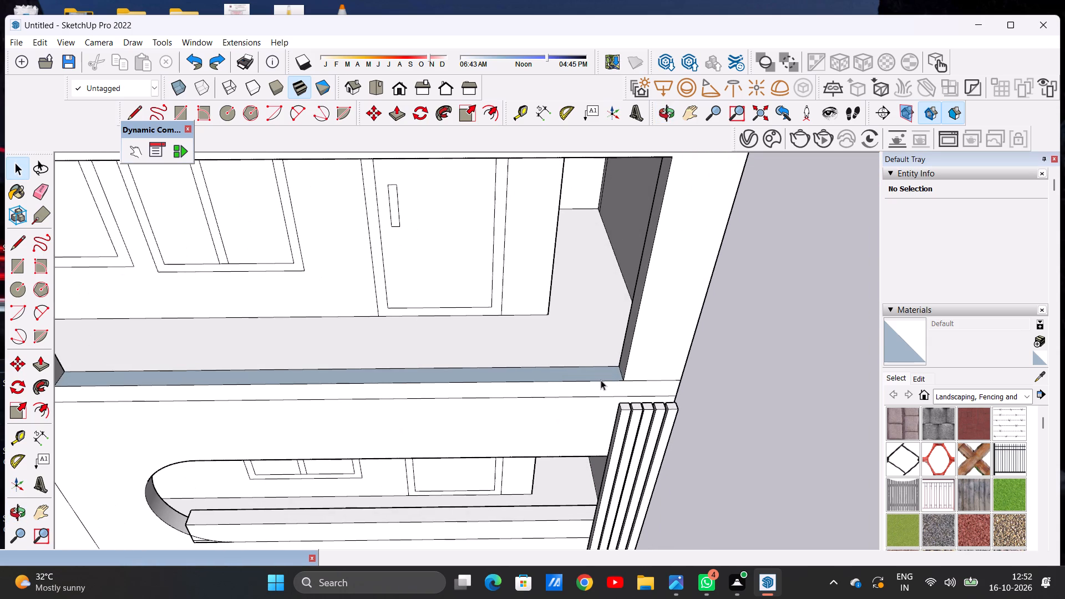
pyautogui.press('p')
pyautogui.scroll(4, 610, 366)
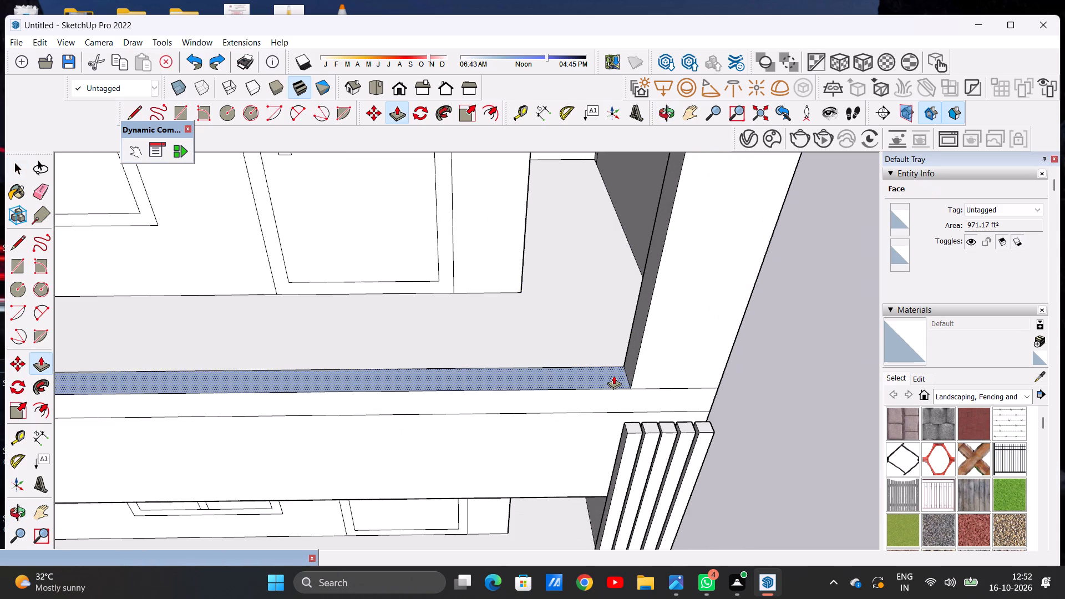
pyautogui.click(613, 375)
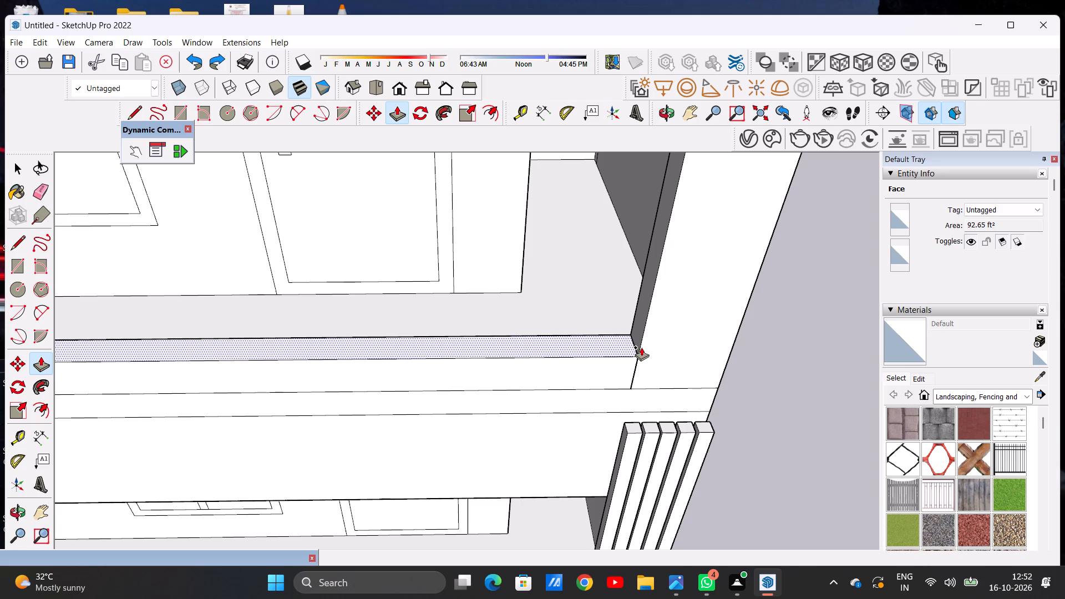
pyautogui.click(641, 347)
pyautogui.press('space')
# Erase the leftover seam lines around the new sill: the horizontal line beneath it and the vertical lines at both ends.
pyautogui.scroll(-7, 624, 370)
pyautogui.moveTo(578, 369); pyautogui.dragTo(580, 348, button='middle')
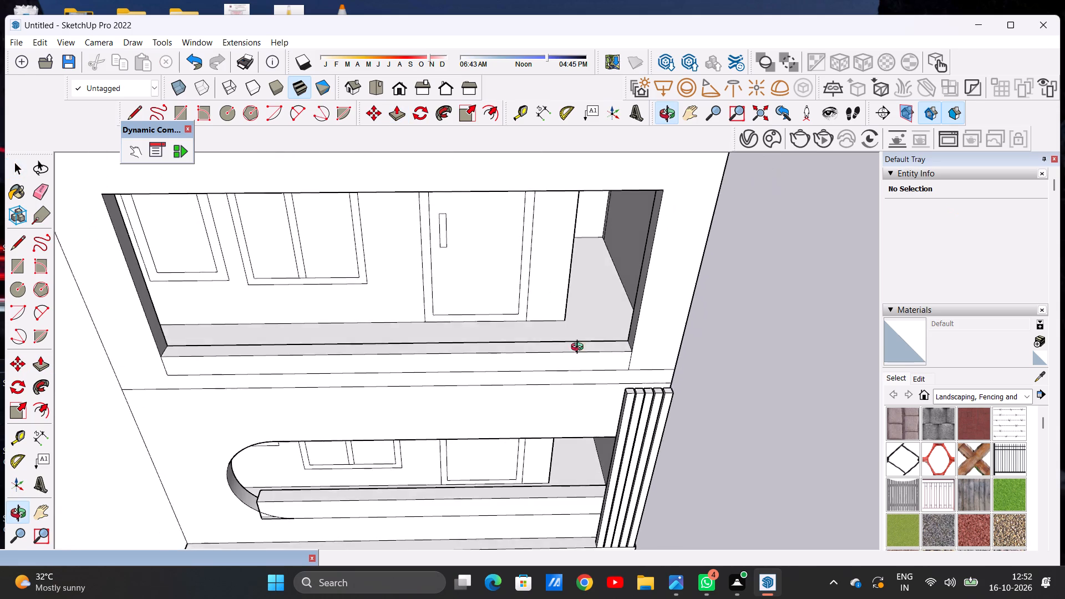
pyautogui.moveTo(580, 348); pyautogui.dragTo(580, 315, button='middle')
pyautogui.scroll(4, 562, 351)
pyautogui.press('e')
pyautogui.moveTo(556, 336); pyautogui.dragTo(557, 339)
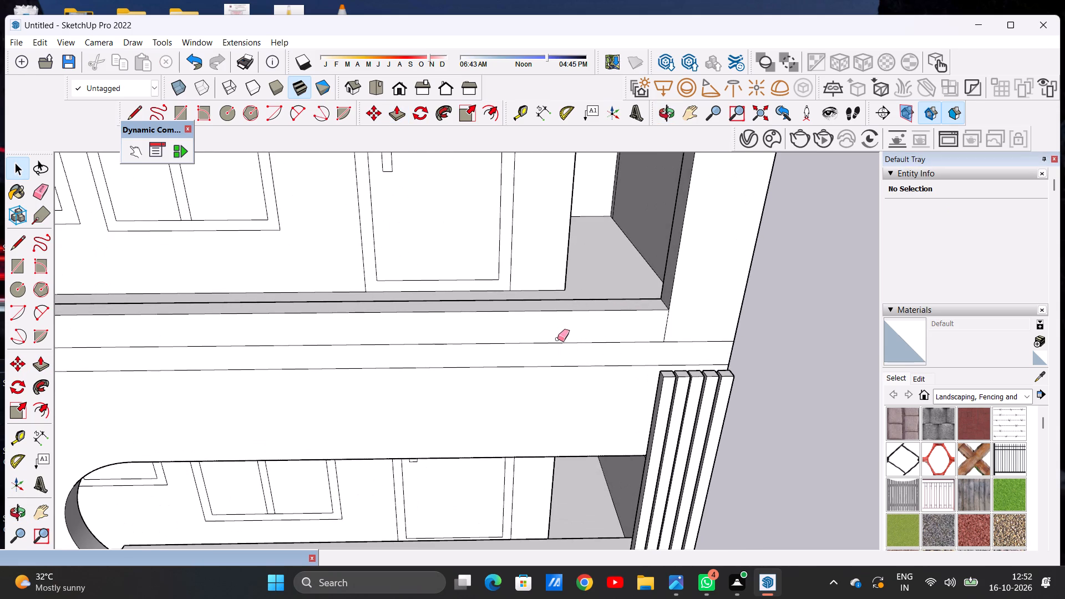
pyautogui.moveTo(557, 339); pyautogui.dragTo(559, 342)
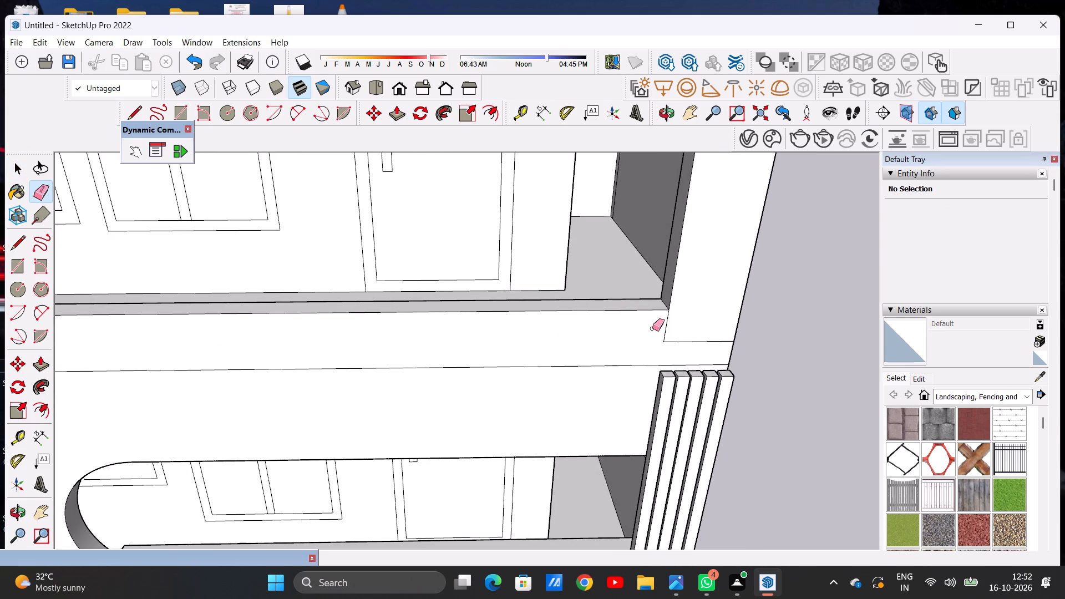
pyautogui.moveTo(652, 328); pyautogui.dragTo(677, 328)
pyautogui.moveTo(678, 331); pyautogui.dragTo(682, 341)
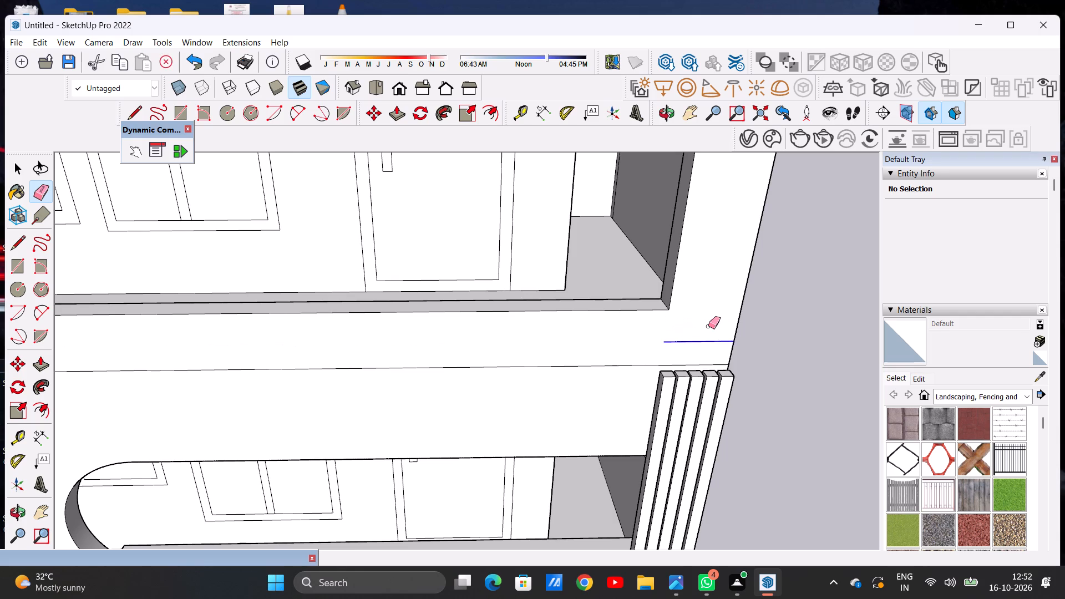
pyautogui.scroll(-10, 708, 326)
pyautogui.scroll(13, 437, 344)
pyautogui.moveTo(338, 316); pyautogui.dragTo(349, 314)
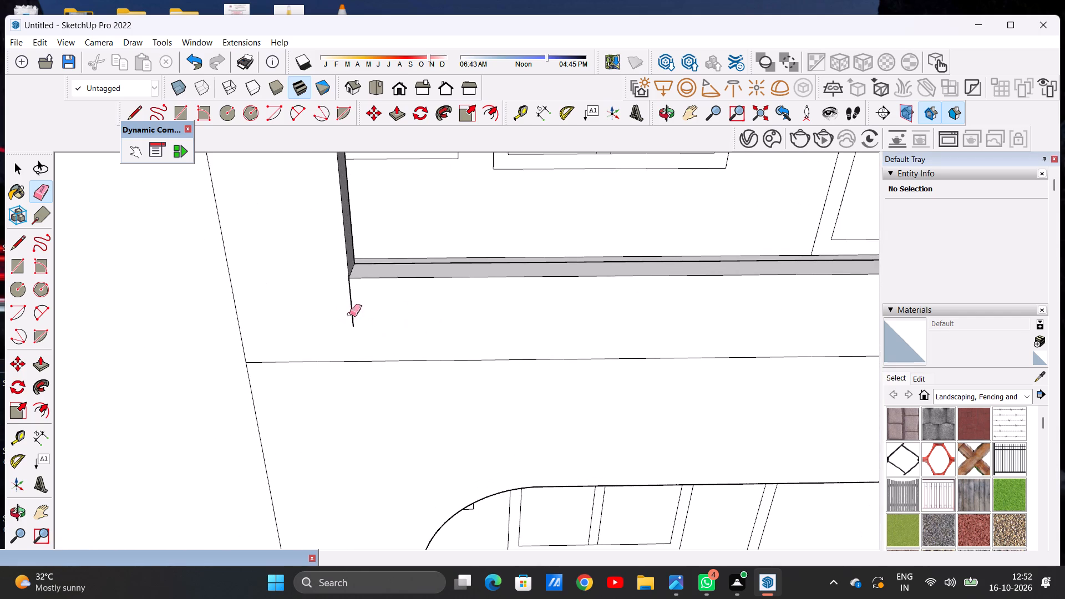
pyautogui.moveTo(349, 314); pyautogui.dragTo(373, 314)
pyautogui.press('space')
# Push/Pull the top face of the rooftop's side and rear parapet walls down, well below the top of the front wall.
pyautogui.scroll(-19, 409, 353)
pyautogui.moveTo(480, 359); pyautogui.dragTo(478, 239, button='middle')
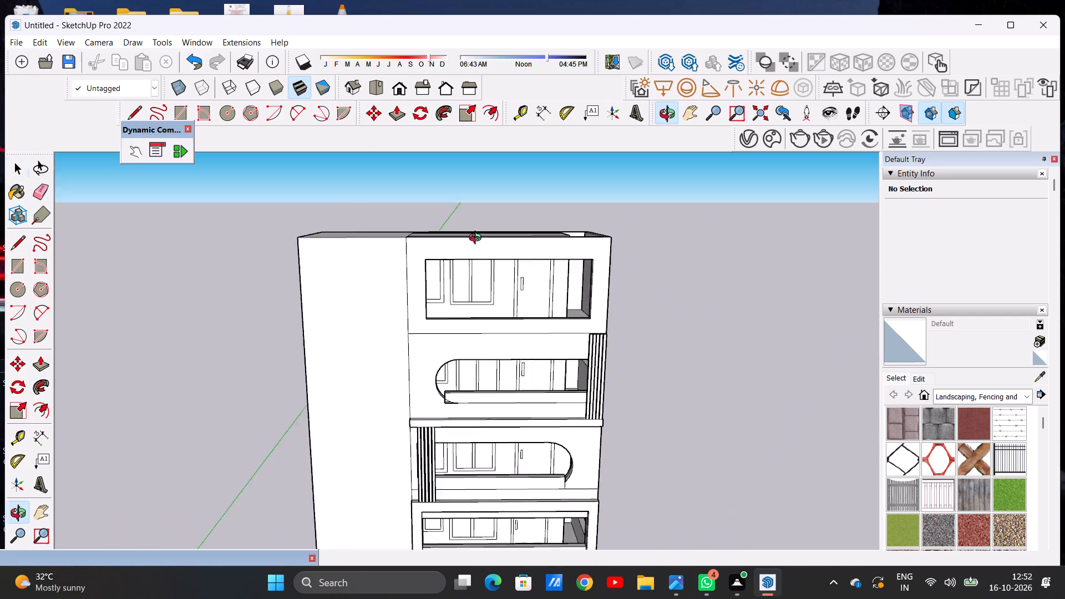
pyautogui.moveTo(478, 239); pyautogui.dragTo(438, 296, button='middle')
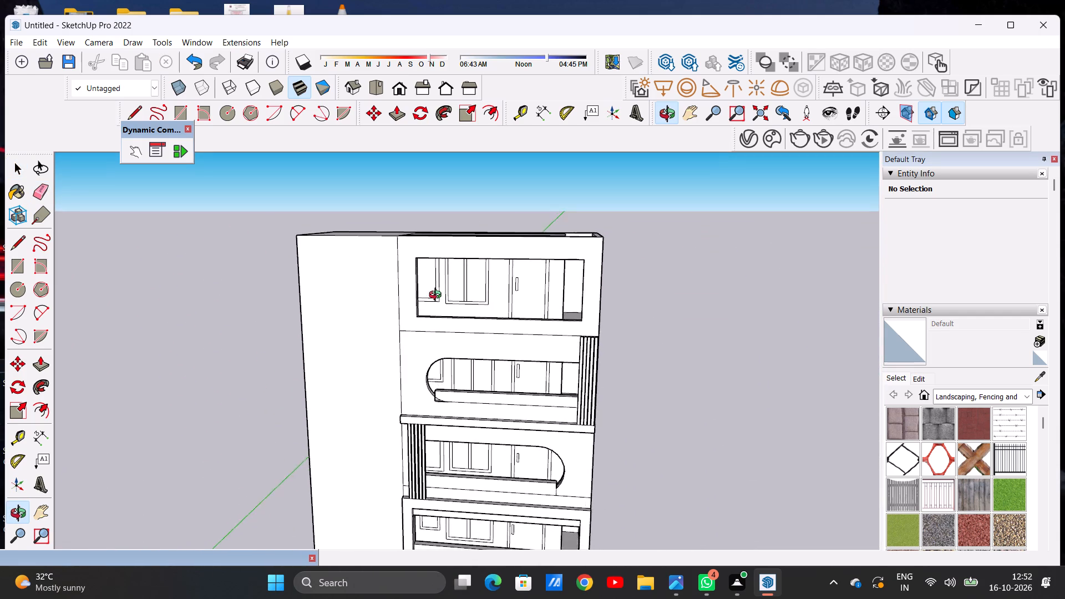
pyautogui.moveTo(438, 296); pyautogui.dragTo(371, 363, button='middle')
pyautogui.scroll(-6, 572, 217)
pyautogui.moveTo(590, 312); pyautogui.dragTo(384, 397, button='middle')
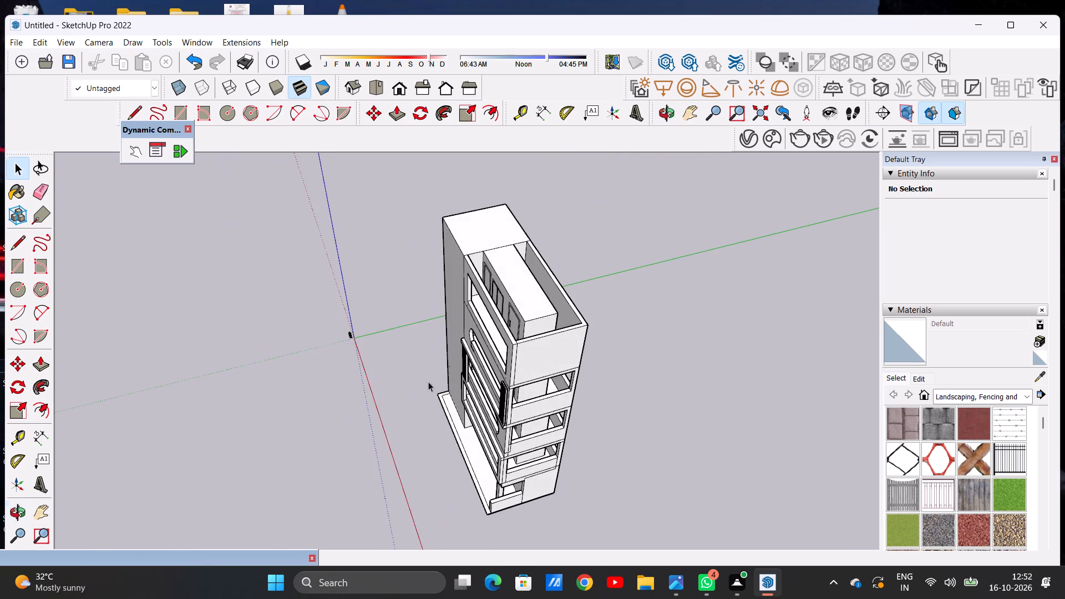
pyautogui.scroll(11, 538, 345)
pyautogui.press('p')
pyautogui.scroll(4, 512, 323)
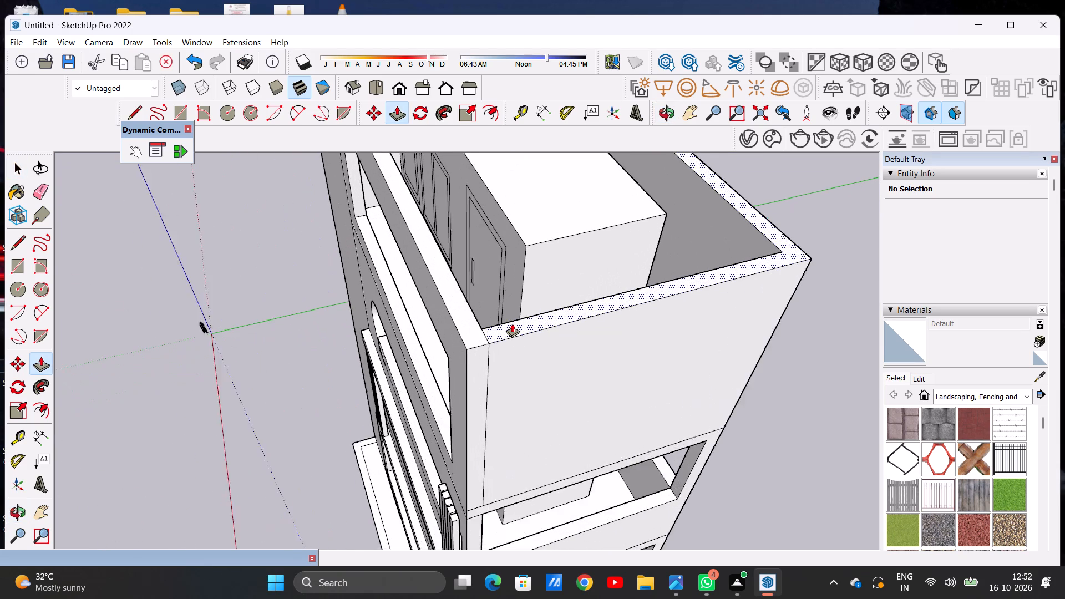
pyautogui.scroll(3, 512, 323)
pyautogui.click(512, 323)
pyautogui.scroll(-6, 510, 360)
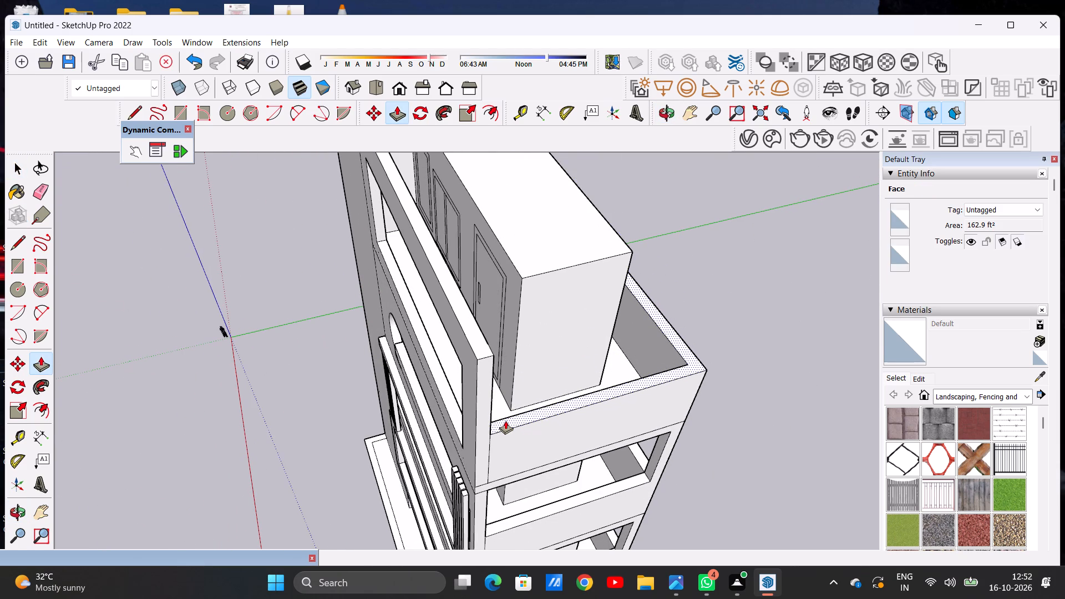
pyautogui.click(505, 420)
pyautogui.press('space')
# Examine the whole building from the front and side, including the first-floor balcony and the ground-floor porch with its column and low side wall.
pyautogui.moveTo(537, 419); pyautogui.dragTo(467, 280, button='middle')
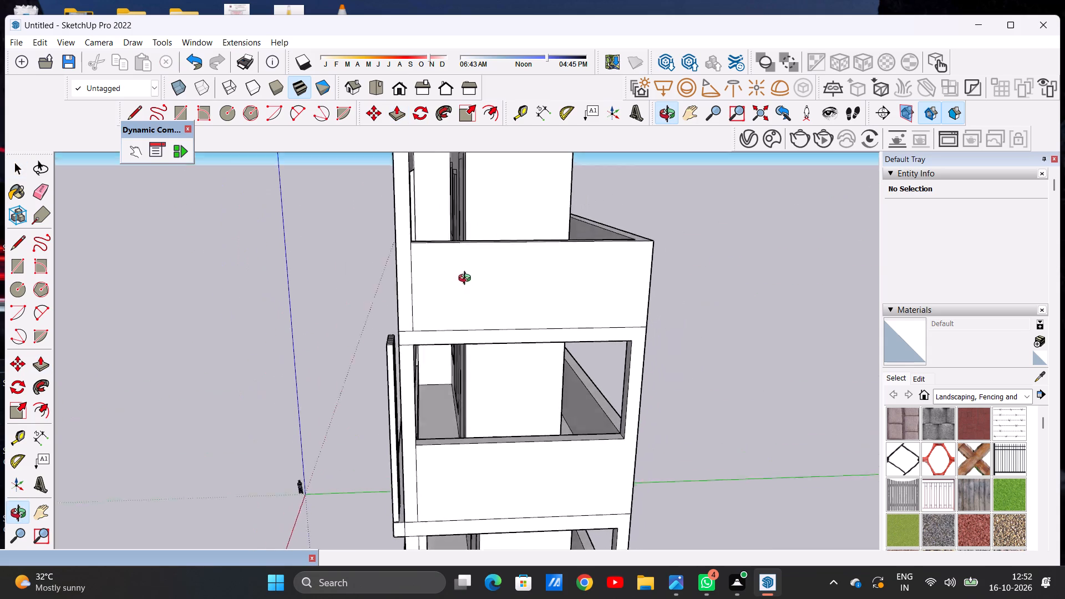
pyautogui.moveTo(467, 280); pyautogui.dragTo(583, 293, button='middle')
pyautogui.scroll(-9, 588, 344)
pyautogui.moveTo(456, 353); pyautogui.dragTo(777, 329, button='middle')
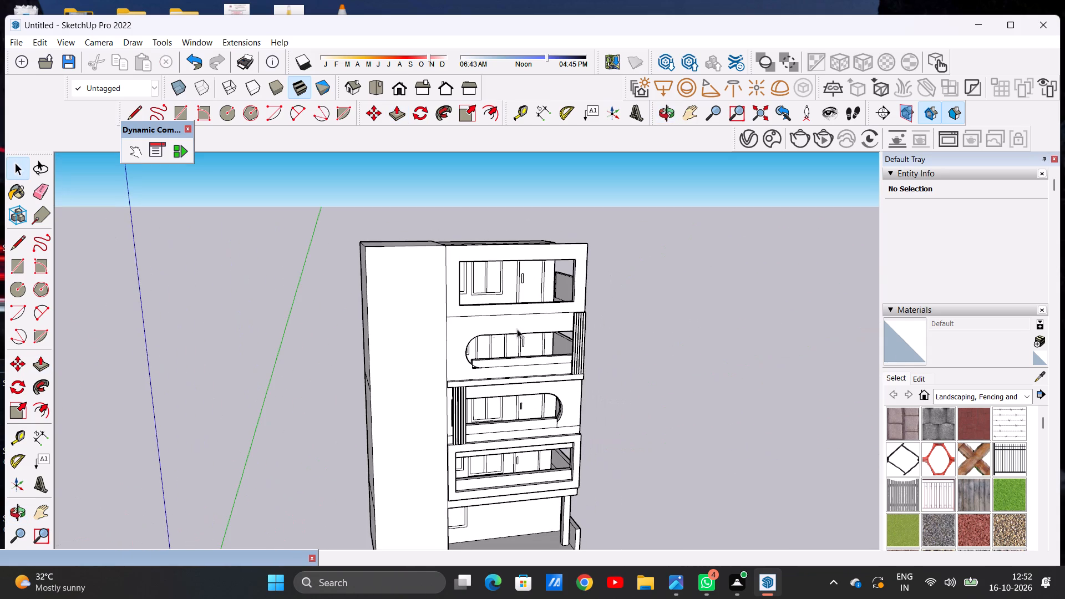
pyautogui.moveTo(733, 336); pyautogui.dragTo(648, 339, button='middle')
pyautogui.scroll(-7, 665, 403)
pyautogui.moveTo(708, 399); pyautogui.dragTo(535, 372, button='middle')
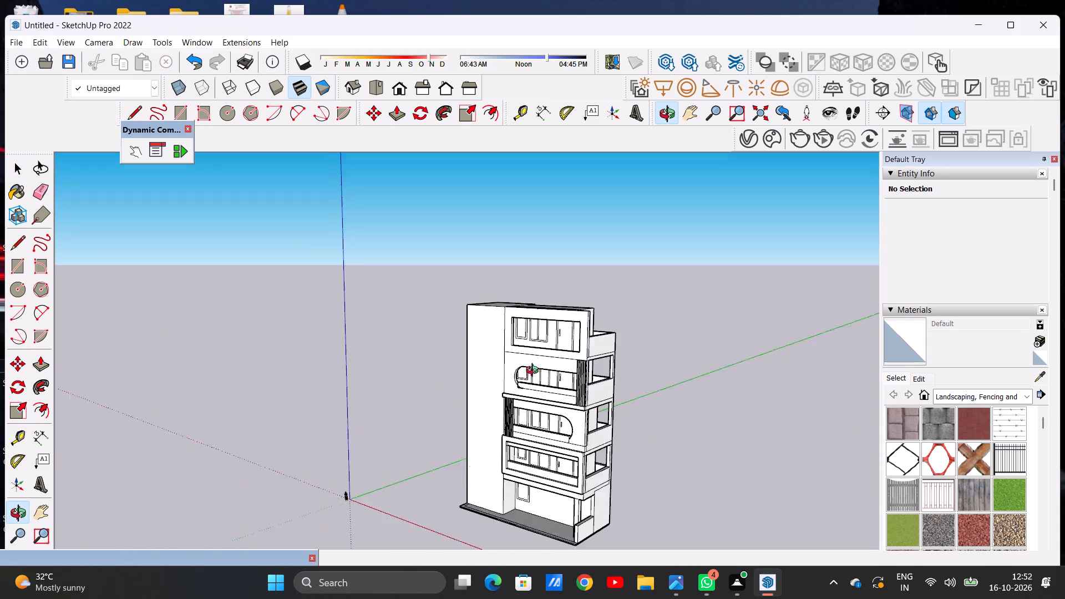
pyautogui.moveTo(535, 372); pyautogui.dragTo(581, 382, button='middle')
pyautogui.scroll(4, 585, 560)
pyautogui.scroll(-1, 590, 539)
pyautogui.scroll(15, 590, 537)
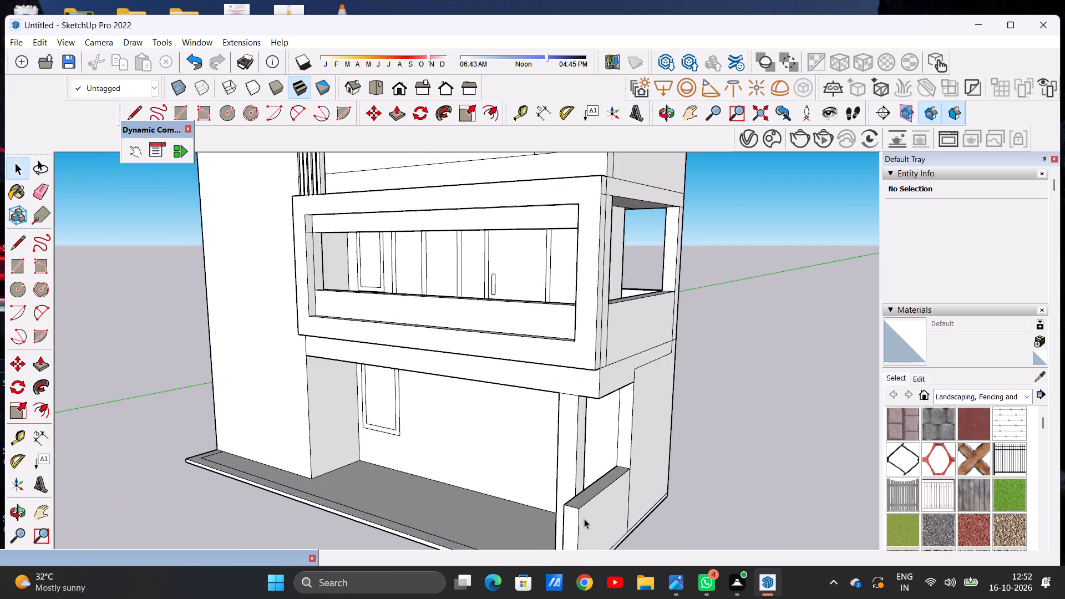
pyautogui.scroll(-7, 768, 357)
pyautogui.moveTo(471, 405); pyautogui.dragTo(684, 450, button='middle')
pyautogui.scroll(4, 613, 415)
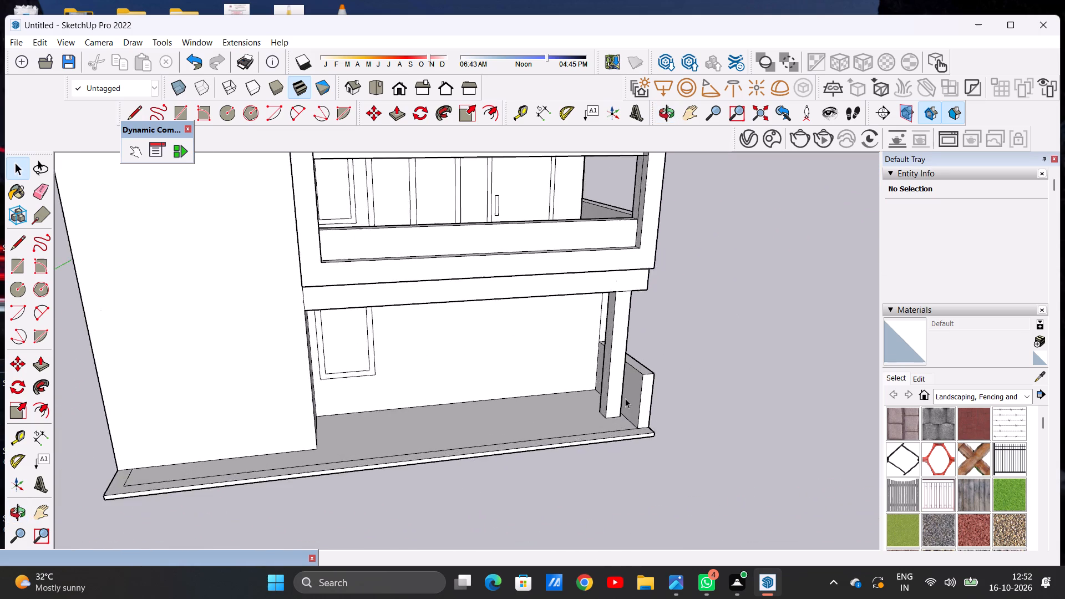
pyautogui.scroll(6, 625, 398)
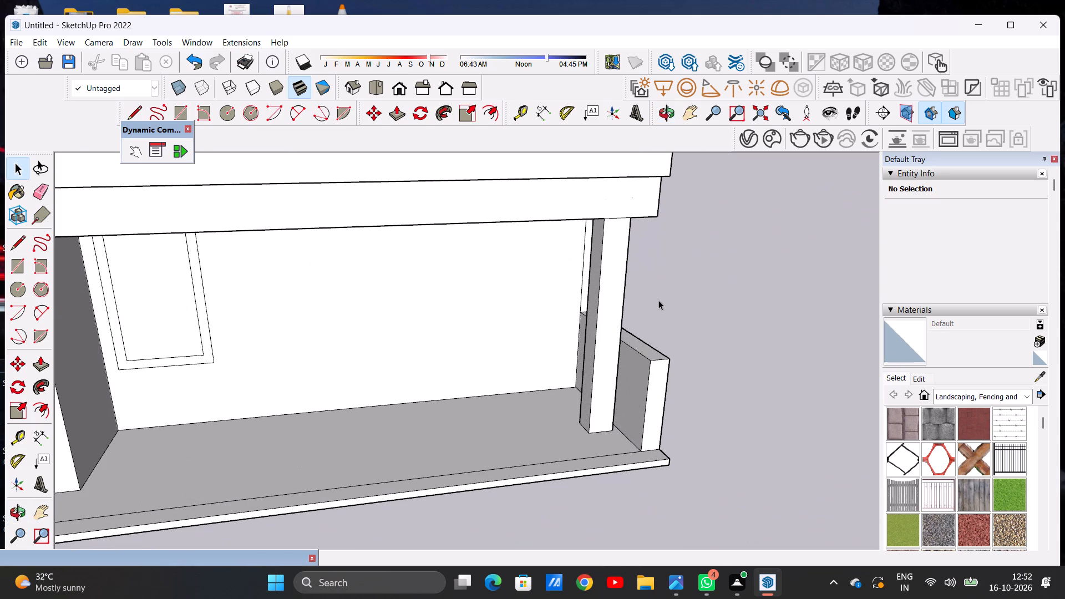